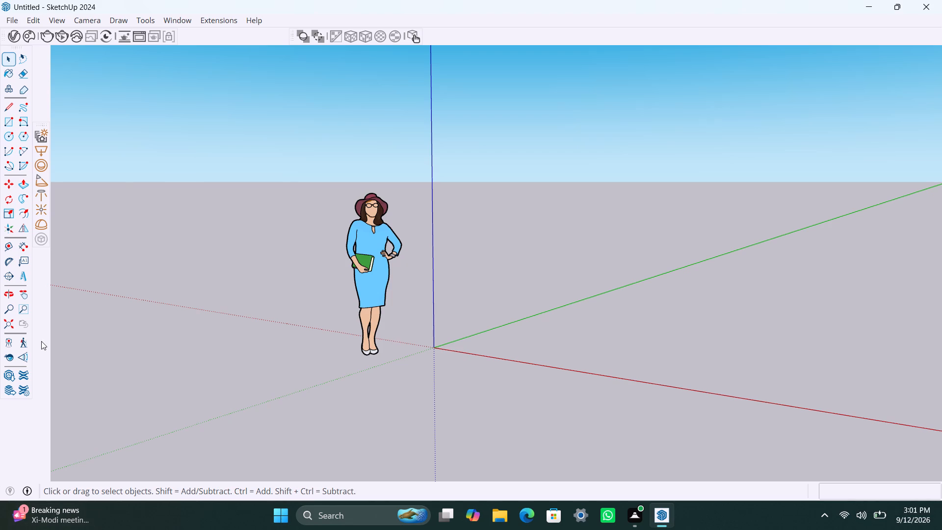
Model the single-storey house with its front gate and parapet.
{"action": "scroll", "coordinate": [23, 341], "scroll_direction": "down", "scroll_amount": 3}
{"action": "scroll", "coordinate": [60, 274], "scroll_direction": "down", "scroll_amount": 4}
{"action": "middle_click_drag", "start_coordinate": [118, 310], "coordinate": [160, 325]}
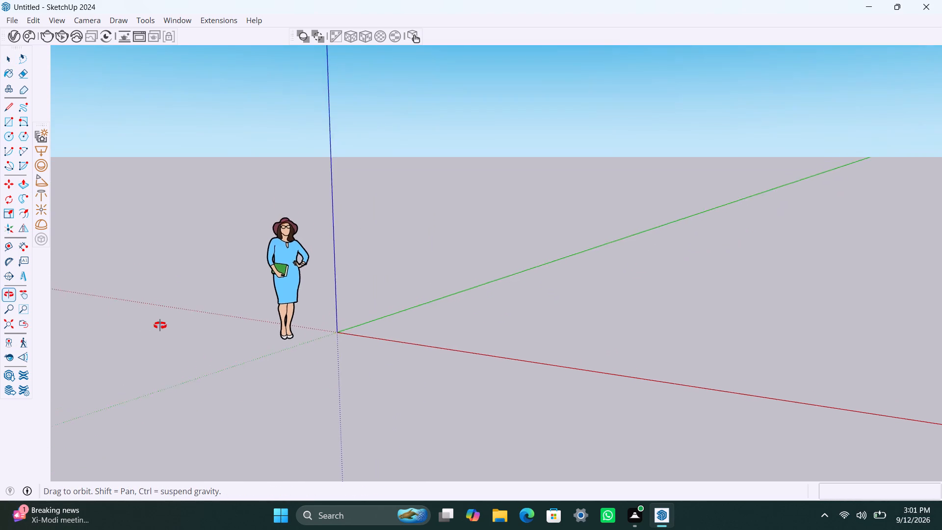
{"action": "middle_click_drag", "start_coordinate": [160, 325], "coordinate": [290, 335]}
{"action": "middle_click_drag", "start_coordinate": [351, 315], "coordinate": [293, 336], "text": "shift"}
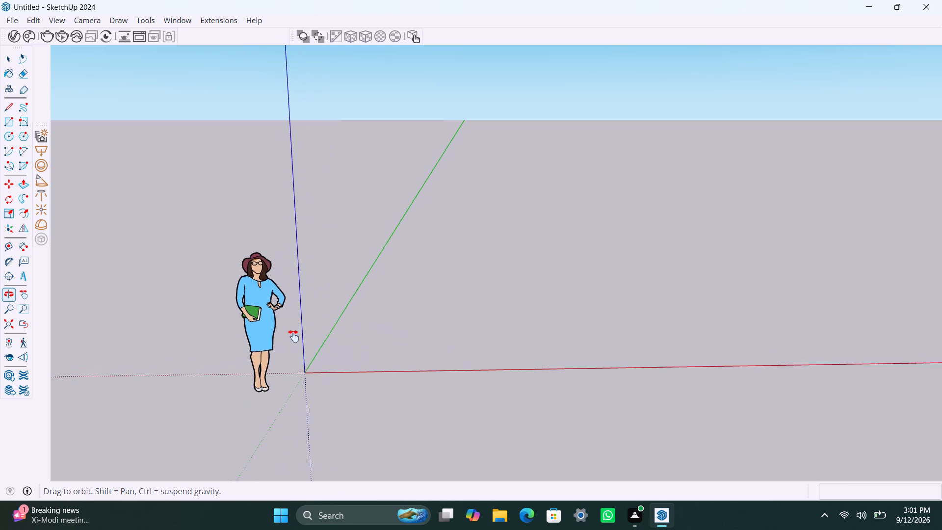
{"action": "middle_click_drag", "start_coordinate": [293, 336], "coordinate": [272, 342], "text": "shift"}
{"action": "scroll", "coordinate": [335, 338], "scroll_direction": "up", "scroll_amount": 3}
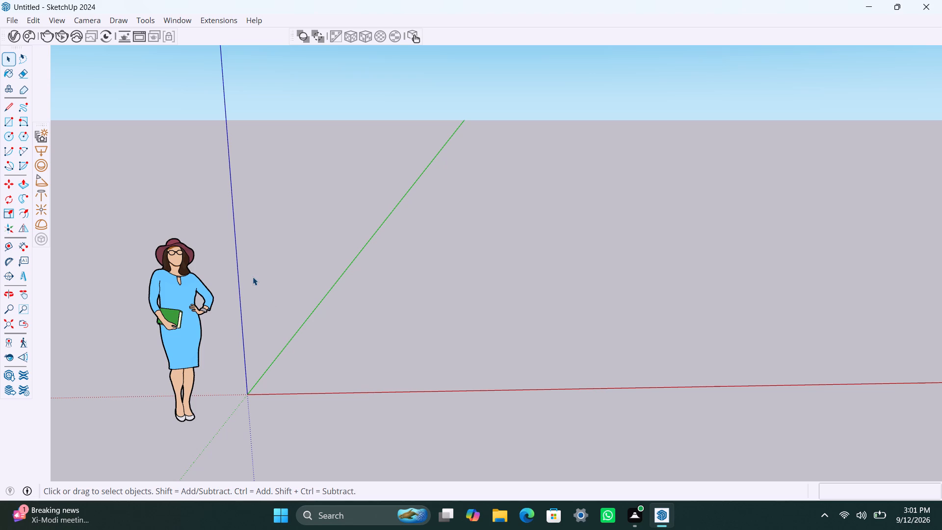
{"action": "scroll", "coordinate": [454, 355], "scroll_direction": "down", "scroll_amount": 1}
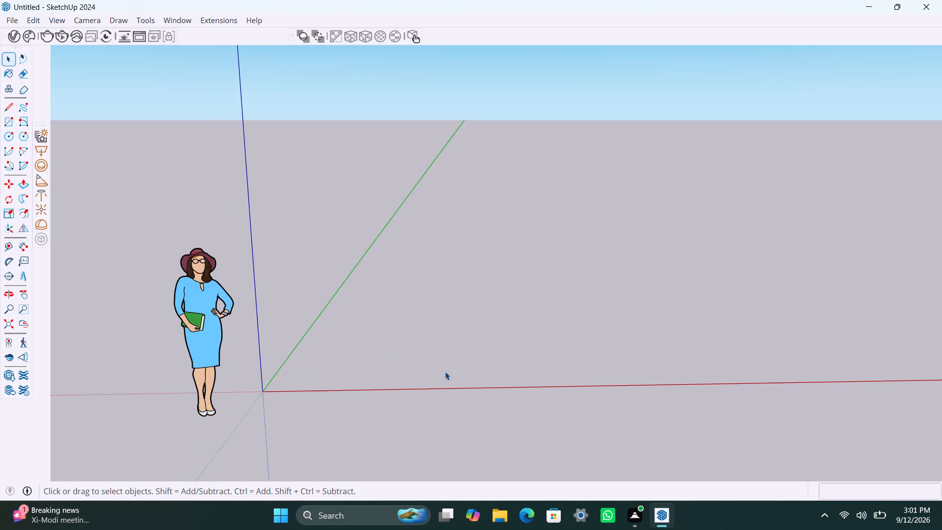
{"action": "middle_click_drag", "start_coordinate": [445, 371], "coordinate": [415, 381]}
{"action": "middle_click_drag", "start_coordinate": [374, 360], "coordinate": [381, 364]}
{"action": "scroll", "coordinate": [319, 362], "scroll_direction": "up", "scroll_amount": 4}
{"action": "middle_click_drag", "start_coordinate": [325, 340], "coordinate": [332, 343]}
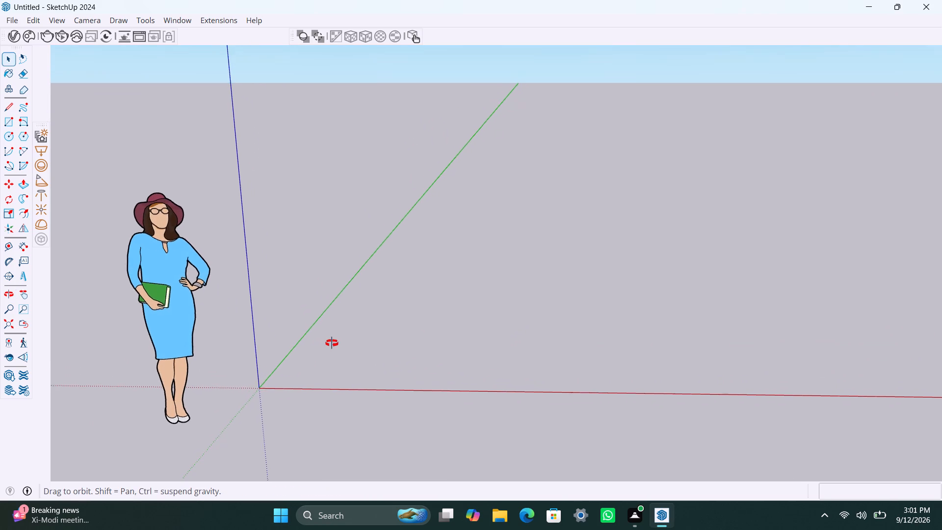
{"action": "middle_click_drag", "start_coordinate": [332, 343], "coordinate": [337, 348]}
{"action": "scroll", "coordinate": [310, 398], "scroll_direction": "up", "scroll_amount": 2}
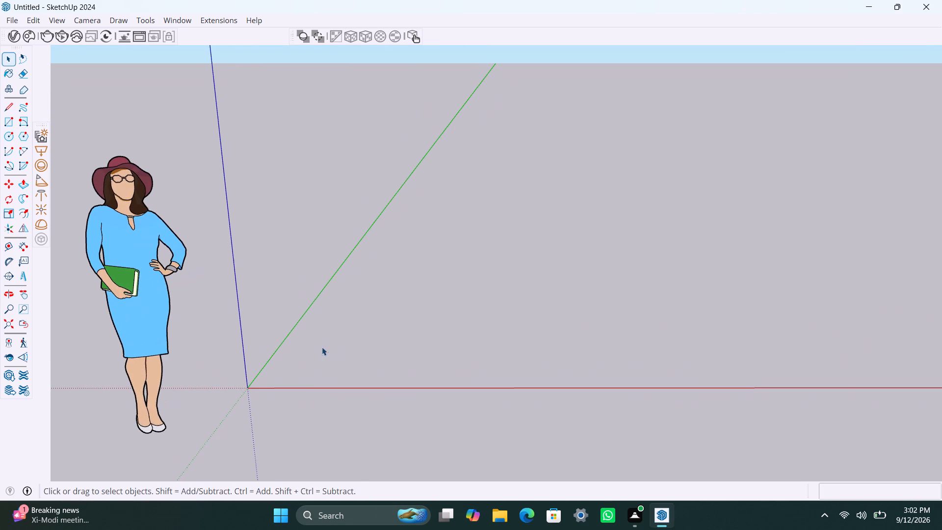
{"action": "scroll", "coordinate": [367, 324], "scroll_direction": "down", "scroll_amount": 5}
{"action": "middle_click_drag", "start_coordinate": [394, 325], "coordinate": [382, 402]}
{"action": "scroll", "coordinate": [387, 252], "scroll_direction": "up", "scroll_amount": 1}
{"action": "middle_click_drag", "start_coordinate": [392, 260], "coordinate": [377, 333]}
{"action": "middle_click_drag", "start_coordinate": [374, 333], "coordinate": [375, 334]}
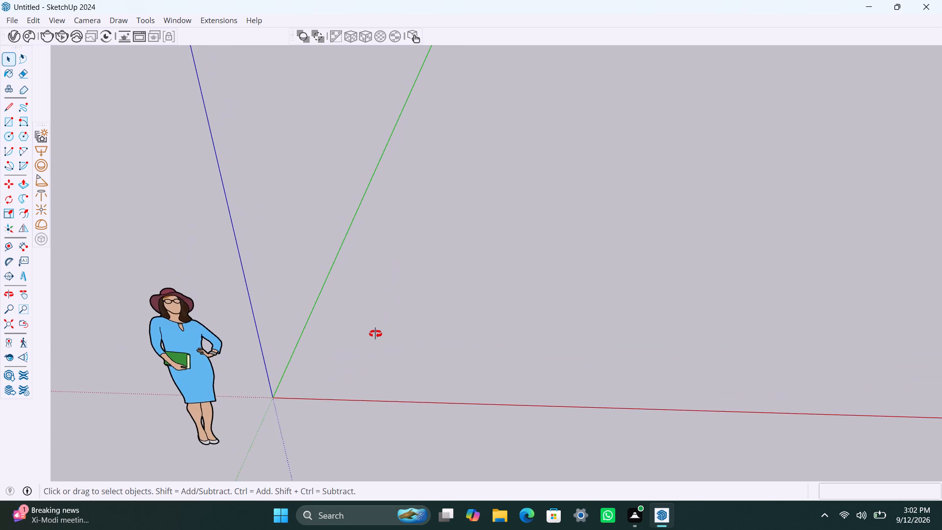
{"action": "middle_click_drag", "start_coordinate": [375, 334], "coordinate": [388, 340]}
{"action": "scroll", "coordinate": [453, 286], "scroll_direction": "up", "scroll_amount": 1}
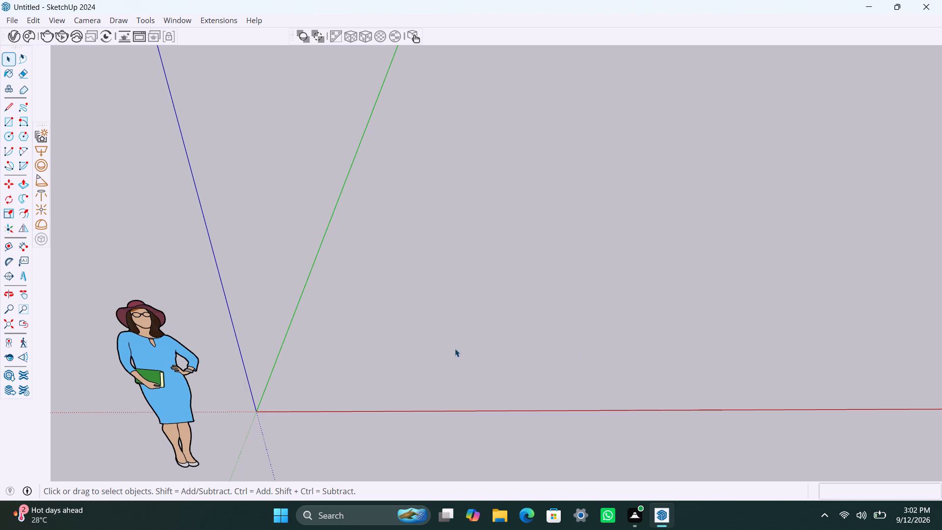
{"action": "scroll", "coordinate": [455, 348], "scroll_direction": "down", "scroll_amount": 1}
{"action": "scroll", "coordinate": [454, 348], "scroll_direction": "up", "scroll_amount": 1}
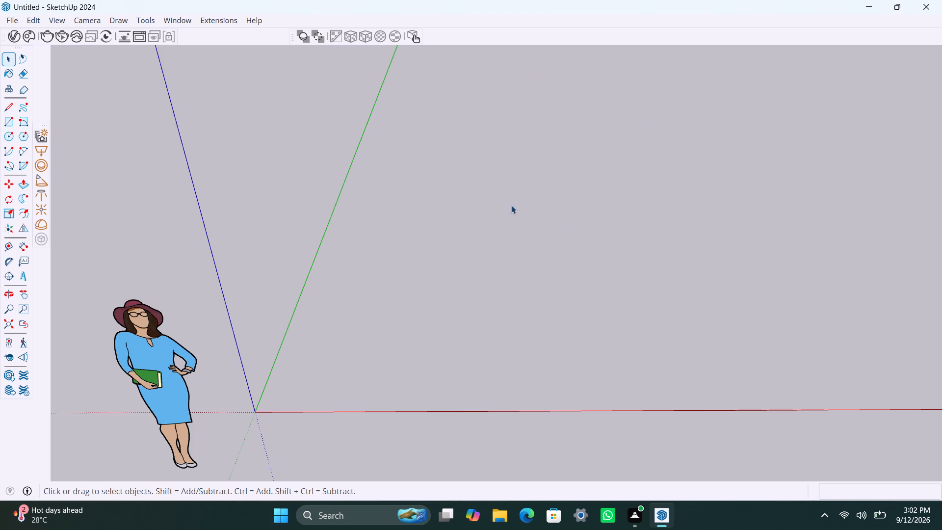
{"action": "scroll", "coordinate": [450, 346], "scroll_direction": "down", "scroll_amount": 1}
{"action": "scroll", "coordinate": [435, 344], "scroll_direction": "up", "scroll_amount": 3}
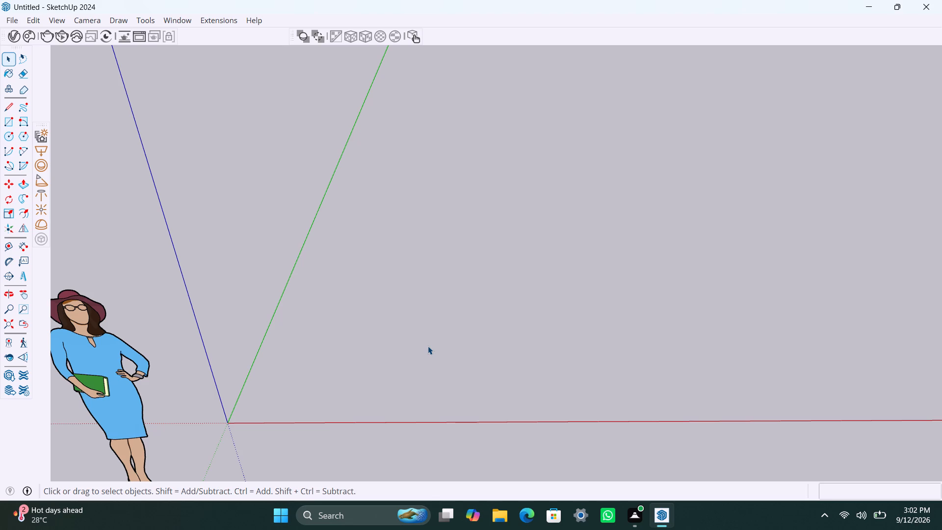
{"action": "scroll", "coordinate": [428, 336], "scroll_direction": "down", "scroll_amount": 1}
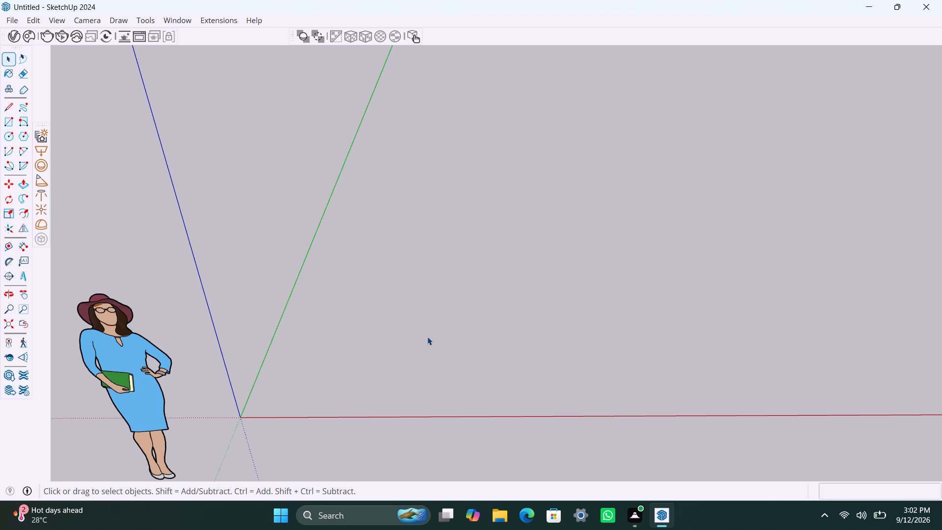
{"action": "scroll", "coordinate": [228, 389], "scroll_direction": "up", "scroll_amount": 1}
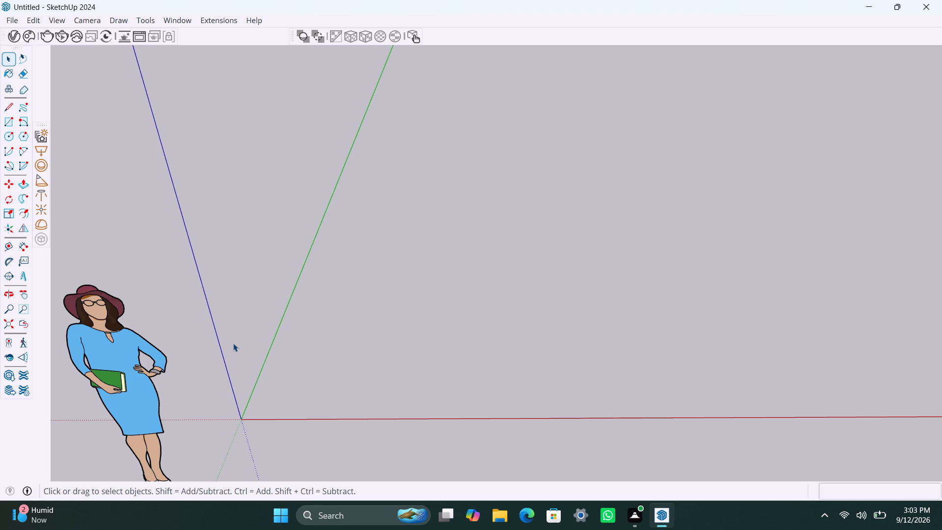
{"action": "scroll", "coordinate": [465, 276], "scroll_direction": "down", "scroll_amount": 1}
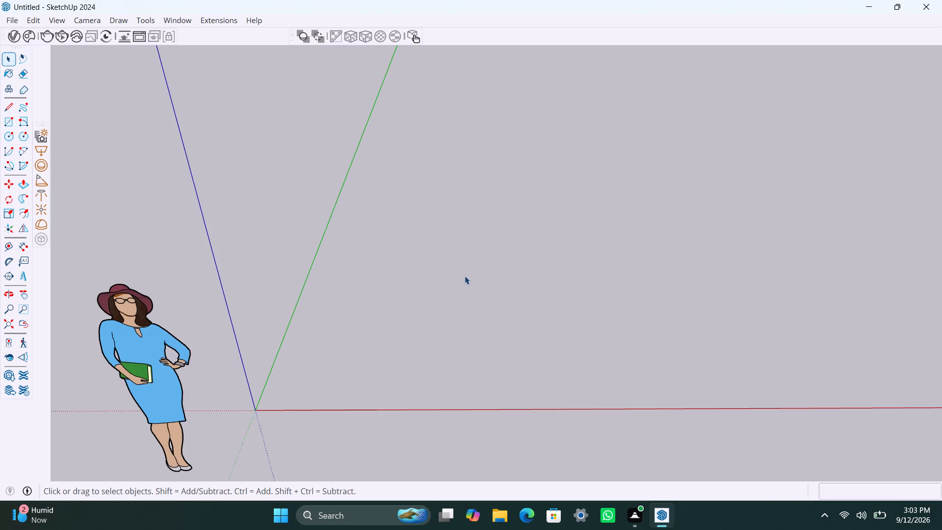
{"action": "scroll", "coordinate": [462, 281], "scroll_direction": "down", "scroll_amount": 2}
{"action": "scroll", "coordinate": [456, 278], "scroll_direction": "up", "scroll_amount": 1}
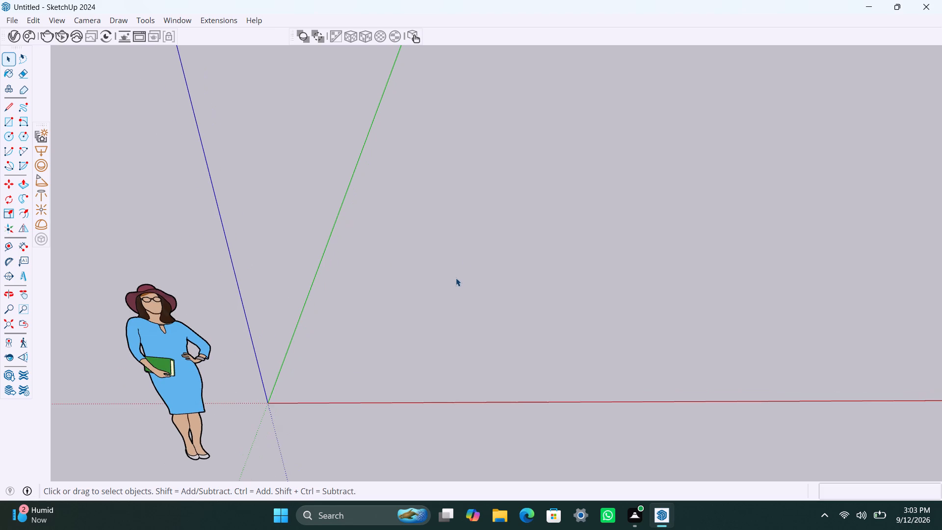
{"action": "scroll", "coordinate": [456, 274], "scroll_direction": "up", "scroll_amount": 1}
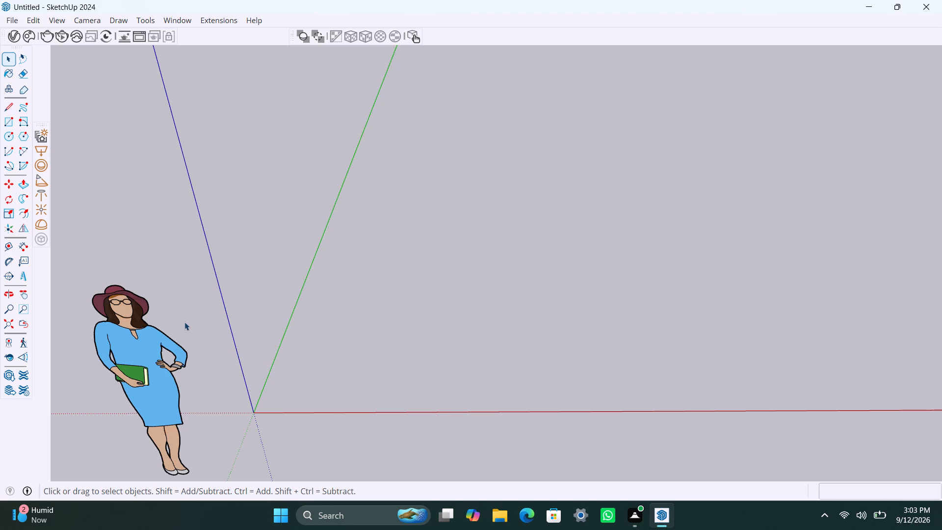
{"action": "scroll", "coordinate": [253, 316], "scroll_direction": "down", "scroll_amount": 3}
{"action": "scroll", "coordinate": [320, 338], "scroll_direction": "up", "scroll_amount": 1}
Draw a closed rectangle on the ground with the Line tool, 30' along the red axis and 50' along the green axis.
{"action": "key", "text": "l"}
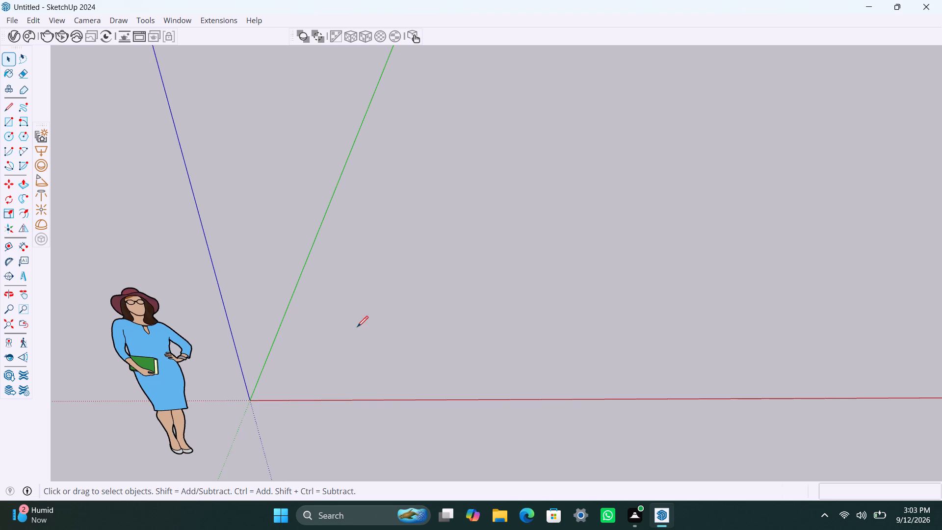
{"action": "left_click", "coordinate": [351, 329]}
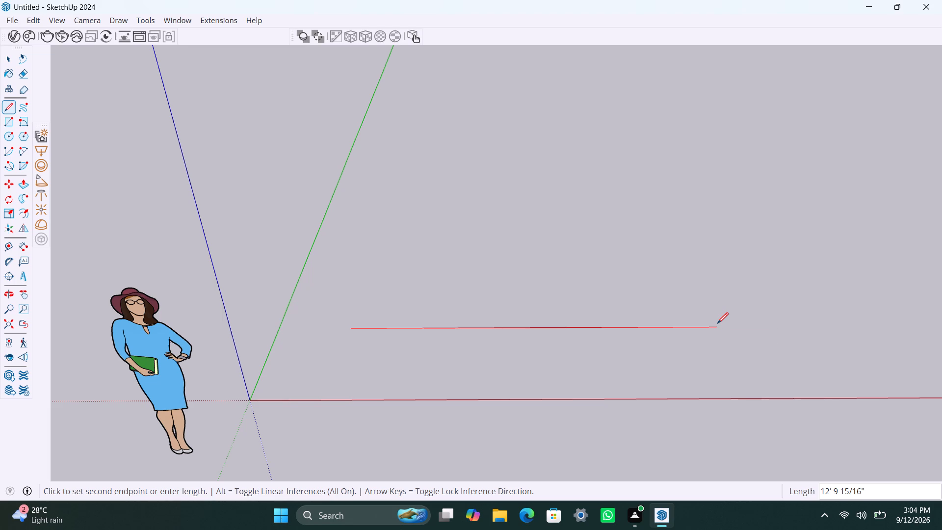
{"action": "type", "text": "30"}
{"action": "key", "text": "apostrophe"}
{"action": "key", "text": "Return"}
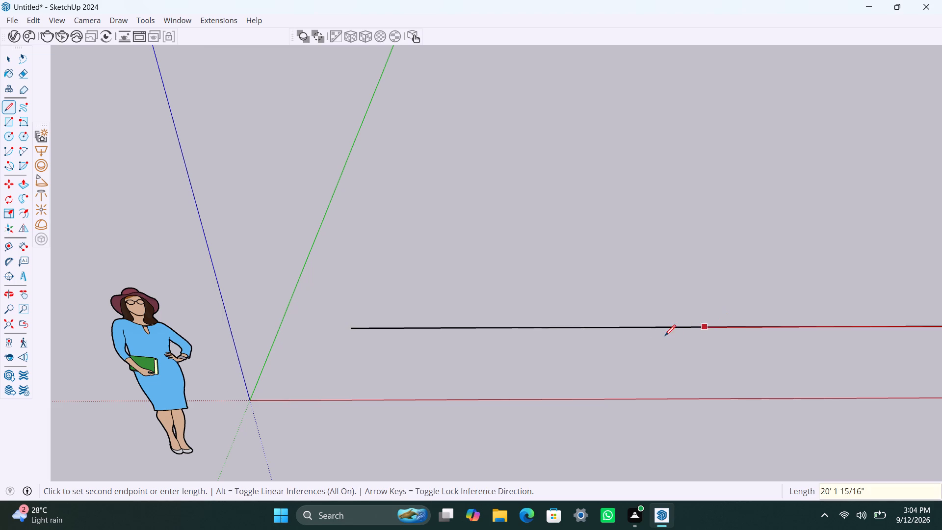
{"action": "scroll", "coordinate": [673, 335], "scroll_direction": "down", "scroll_amount": 11}
{"action": "middle_click_drag", "start_coordinate": [706, 316], "coordinate": [635, 367], "text": "shift"}
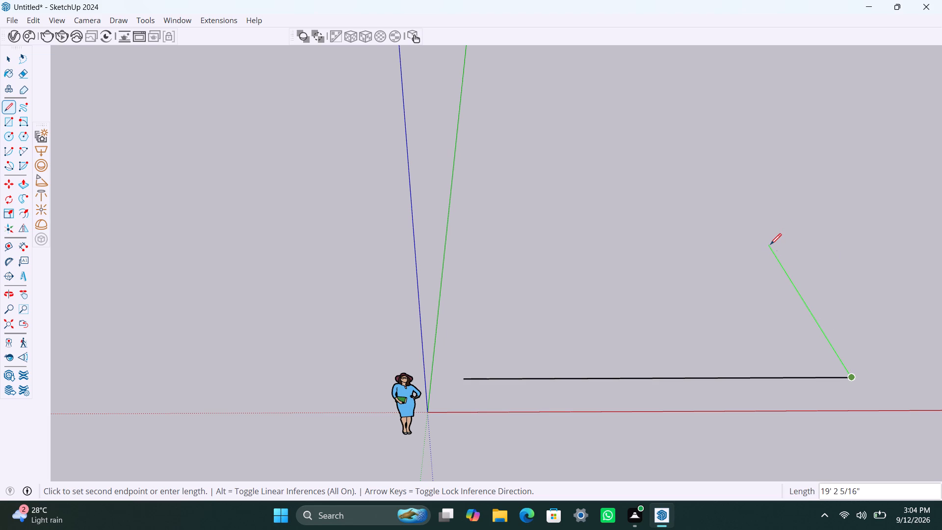
{"action": "type", "text": "50'"}
{"action": "key", "text": "Return"}
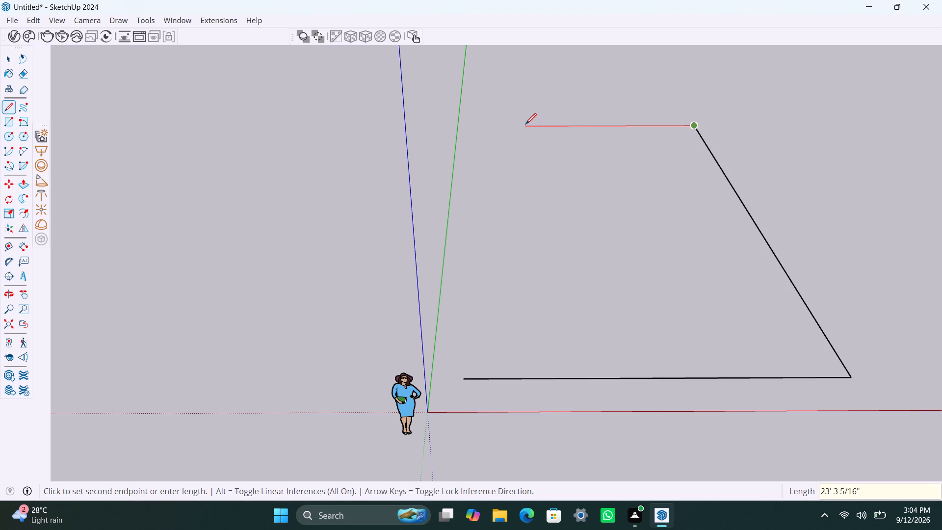
{"action": "type", "text": "30'"}
{"action": "key", "text": "Return"}
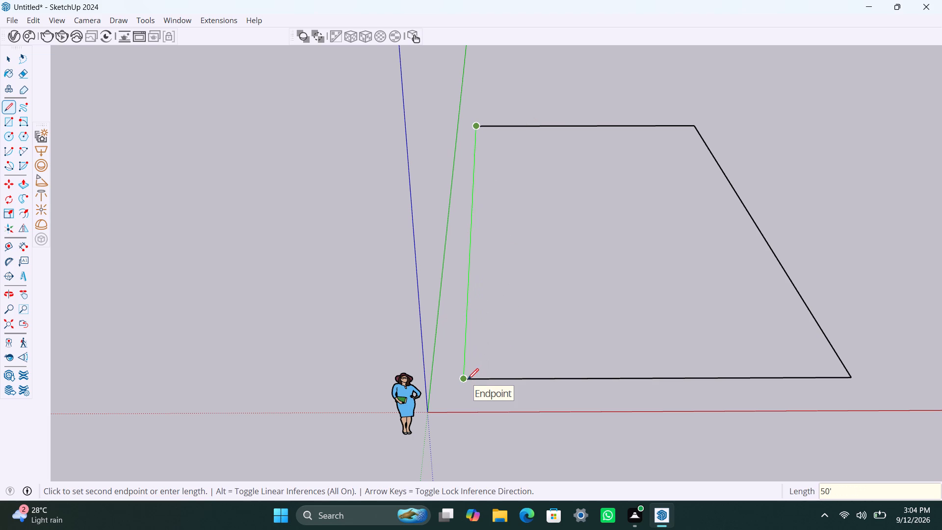
{"action": "type", "text": "50'"}
{"action": "key", "text": "Return"}
{"action": "key", "text": "space"}
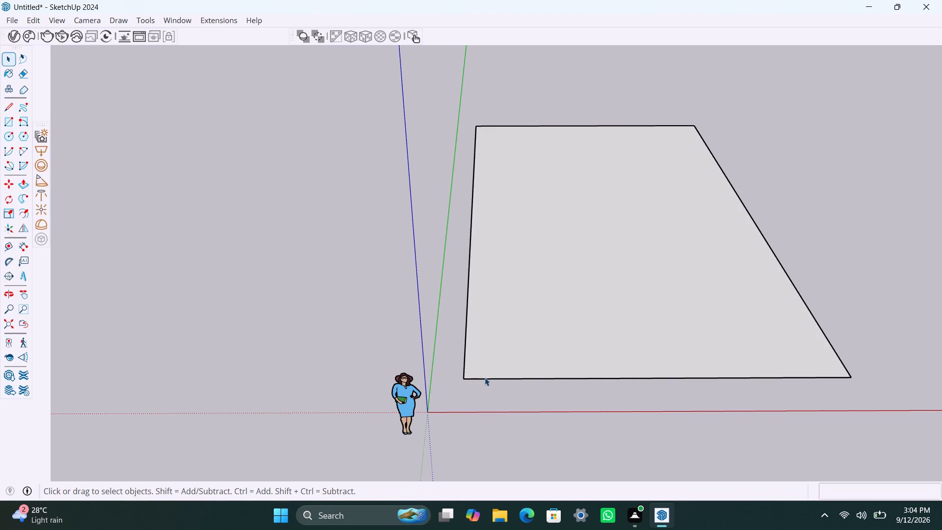
Make the rectangle's face and its bounding edges into a group.
{"action": "double_click", "coordinate": [515, 358]}
{"action": "right_click", "coordinate": [515, 358]}
{"action": "left_click", "coordinate": [573, 192]}
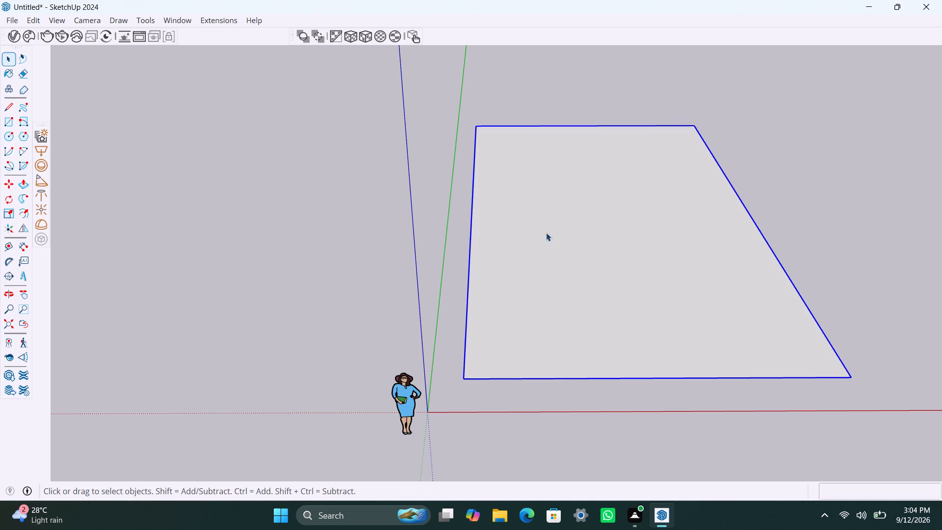
Inside the rectangle's group, offset the outline 9" inward to form the wall thickness, and close the group.
{"action": "triple_click", "coordinate": [532, 257]}
{"action": "key", "text": "f"}
{"action": "left_click", "coordinate": [522, 248]}
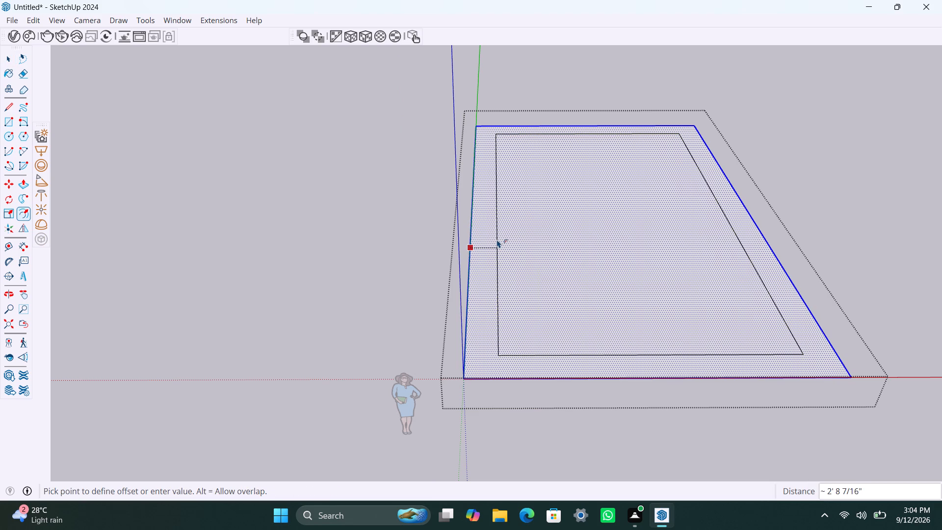
{"action": "type", "text": "9\""}
{"action": "key", "text": "Return"}
{"action": "key", "text": "space"}
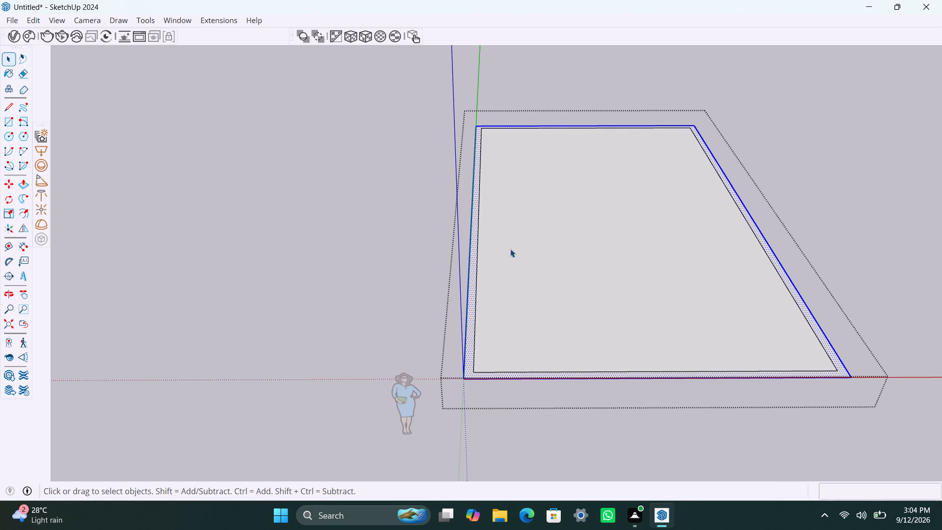
{"action": "left_click", "coordinate": [941, 148]}
Place a guide parallel to the front outer edge, 11' into the building, with the Tape Measure tool.
{"action": "scroll", "coordinate": [657, 353], "scroll_direction": "down", "scroll_amount": 2}
{"action": "middle_click_drag", "start_coordinate": [628, 332], "coordinate": [573, 375]}
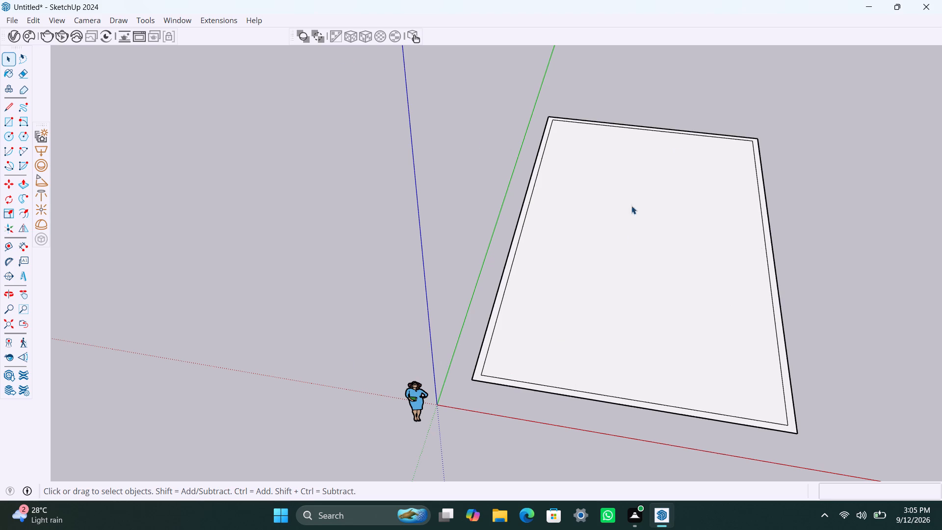
{"action": "middle_click_drag", "start_coordinate": [634, 276], "coordinate": [619, 331]}
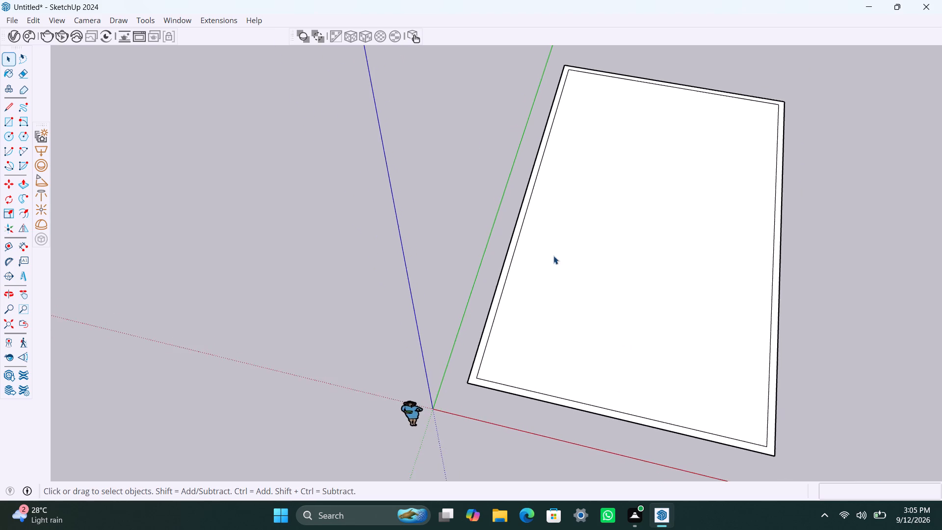
{"action": "scroll", "coordinate": [553, 256], "scroll_direction": "down", "scroll_amount": 3}
{"action": "middle_click_drag", "start_coordinate": [529, 249], "coordinate": [616, 353]}
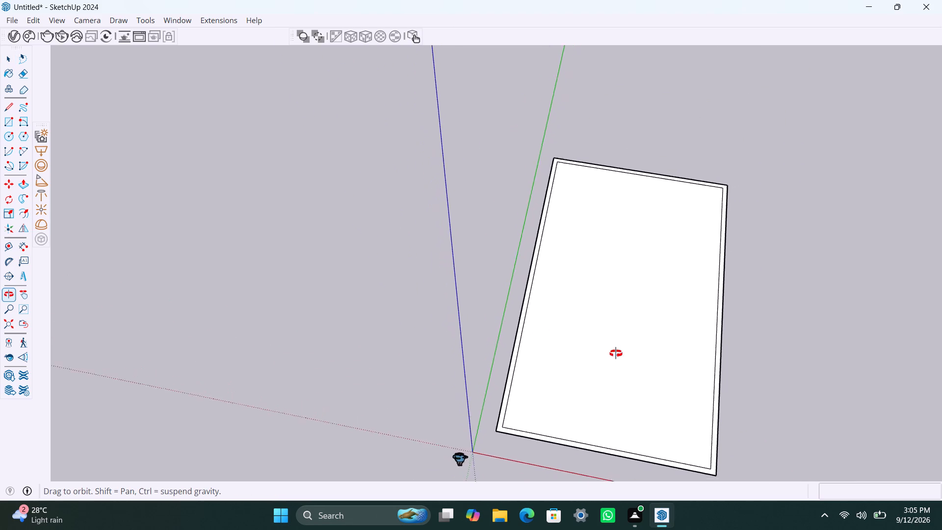
{"action": "middle_click_drag", "start_coordinate": [616, 353], "coordinate": [593, 361]}
{"action": "scroll", "coordinate": [568, 265], "scroll_direction": "up", "scroll_amount": 2}
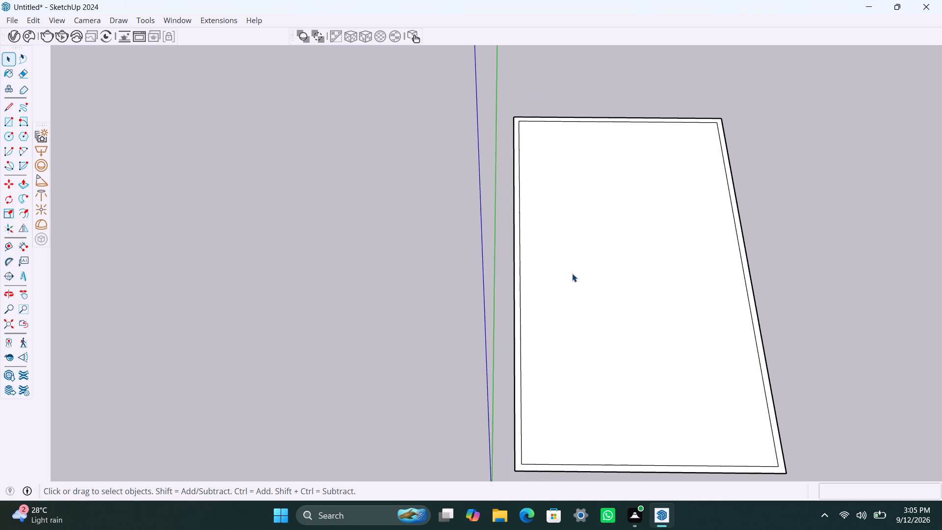
{"action": "middle_click_drag", "start_coordinate": [562, 222], "coordinate": [572, 286]}
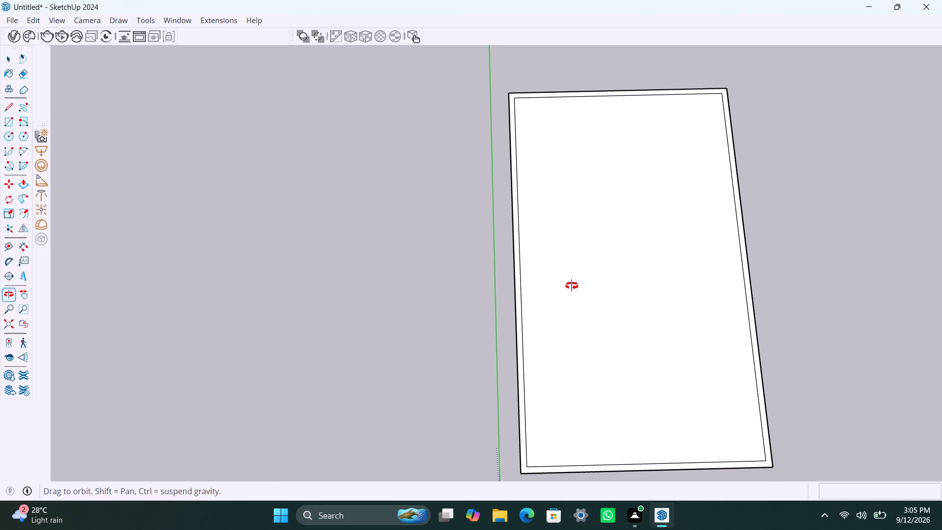
{"action": "middle_click_drag", "start_coordinate": [572, 286], "coordinate": [565, 286]}
{"action": "middle_click_drag", "start_coordinate": [574, 300], "coordinate": [521, 270]}
{"action": "scroll", "coordinate": [534, 264], "scroll_direction": "up", "scroll_amount": 1}
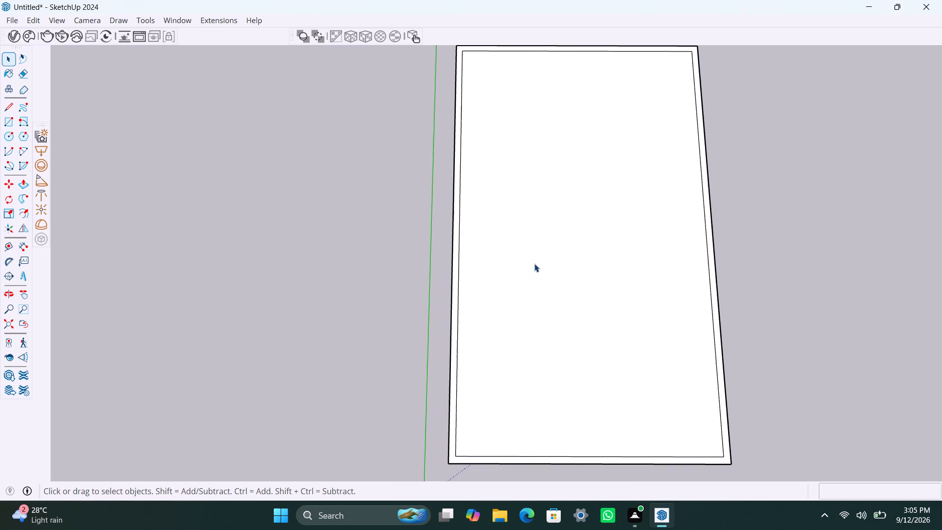
{"action": "middle_click_drag", "start_coordinate": [535, 253], "coordinate": [534, 261], "text": "shift"}
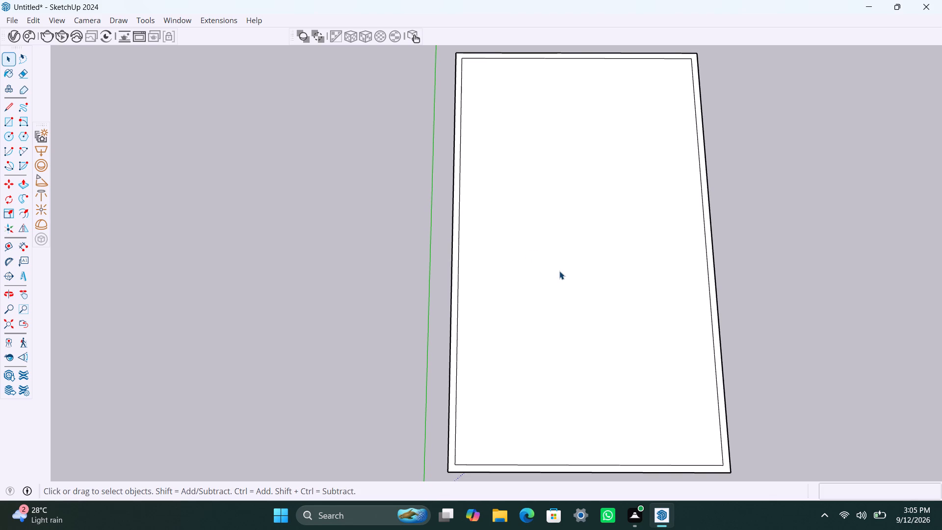
{"action": "key", "text": "t"}
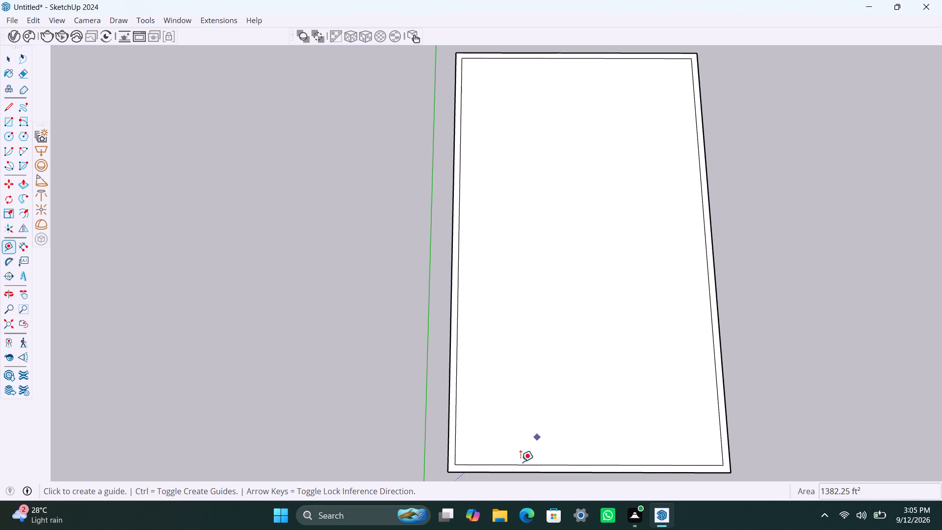
{"action": "left_click", "coordinate": [518, 470]}
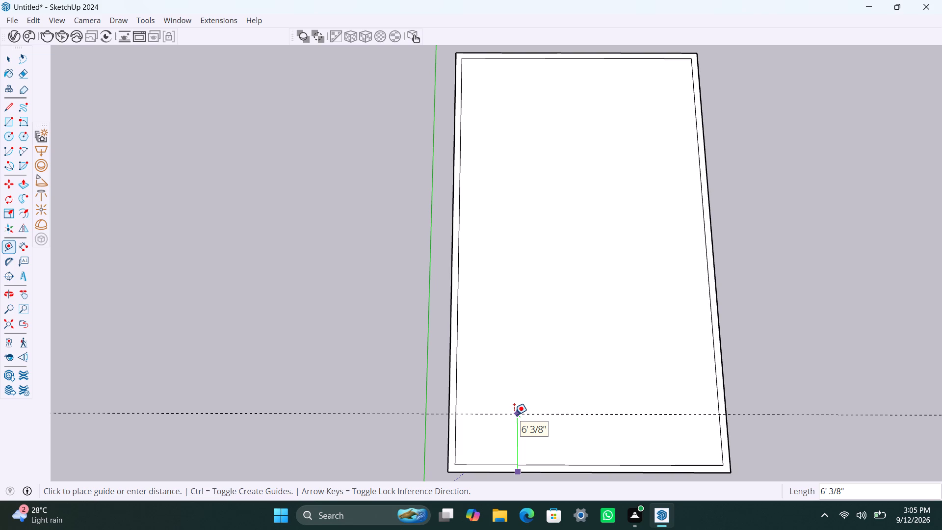
{"action": "type", "text": "11"}
{"action": "key", "text": "apostrophe"}
{"action": "key", "text": "Return"}
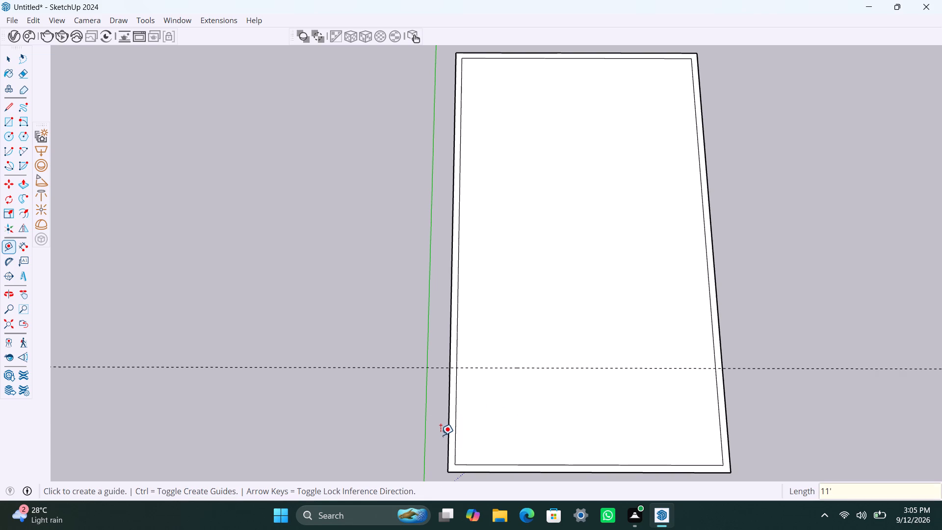
Place a lengthwise guide 17'1" from the inner edge of the long wall beside the green axis.
{"action": "left_click", "coordinate": [458, 410]}
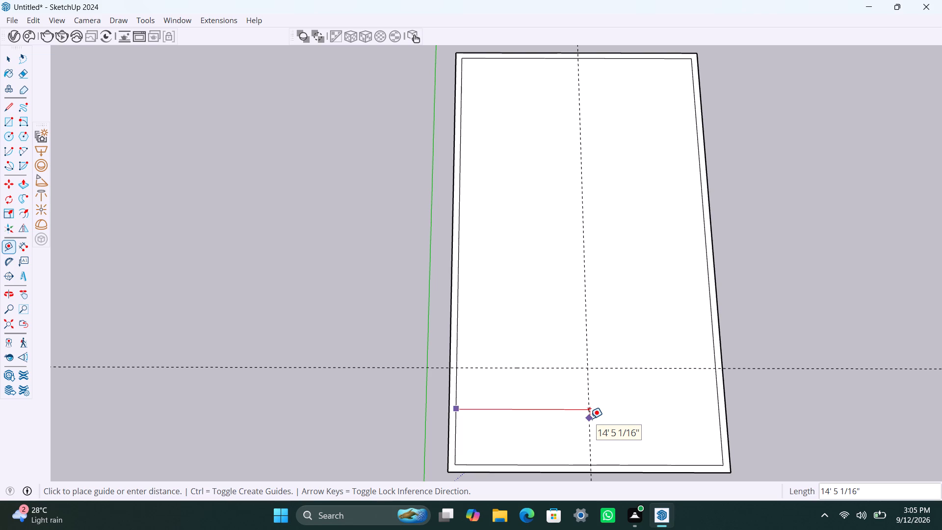
{"action": "type", "text": "17'1\""}
{"action": "key", "text": "Return"}
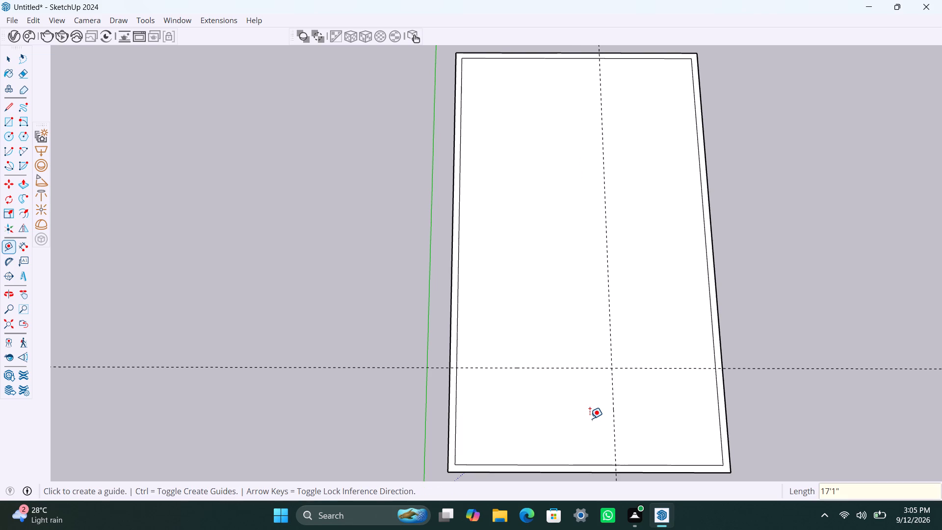
{"action": "key", "text": "space"}
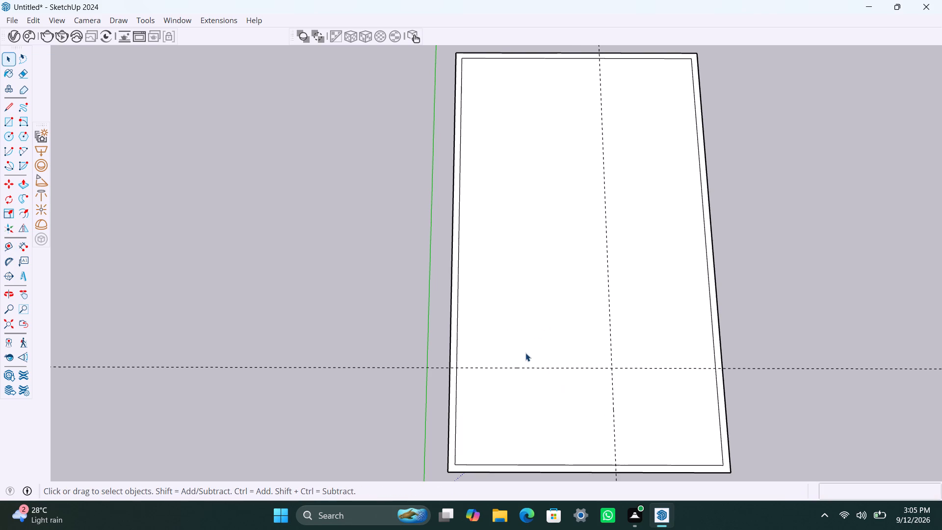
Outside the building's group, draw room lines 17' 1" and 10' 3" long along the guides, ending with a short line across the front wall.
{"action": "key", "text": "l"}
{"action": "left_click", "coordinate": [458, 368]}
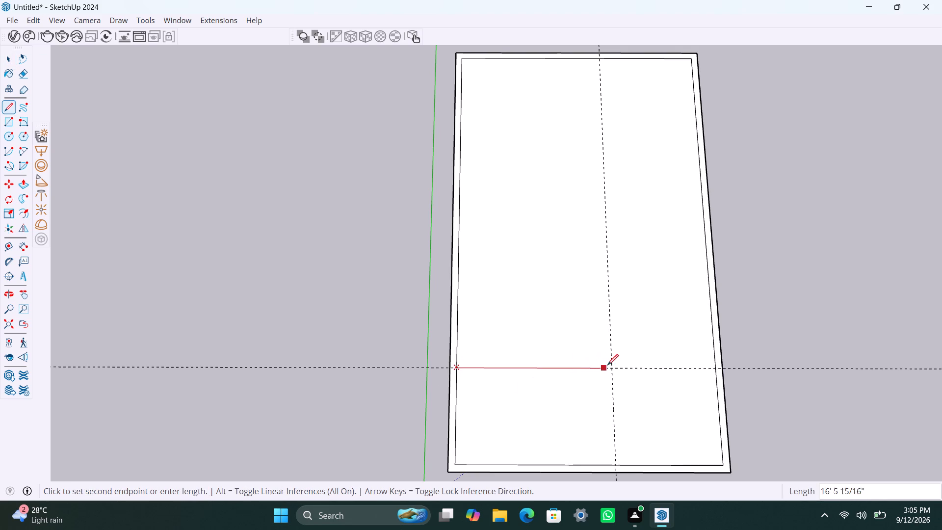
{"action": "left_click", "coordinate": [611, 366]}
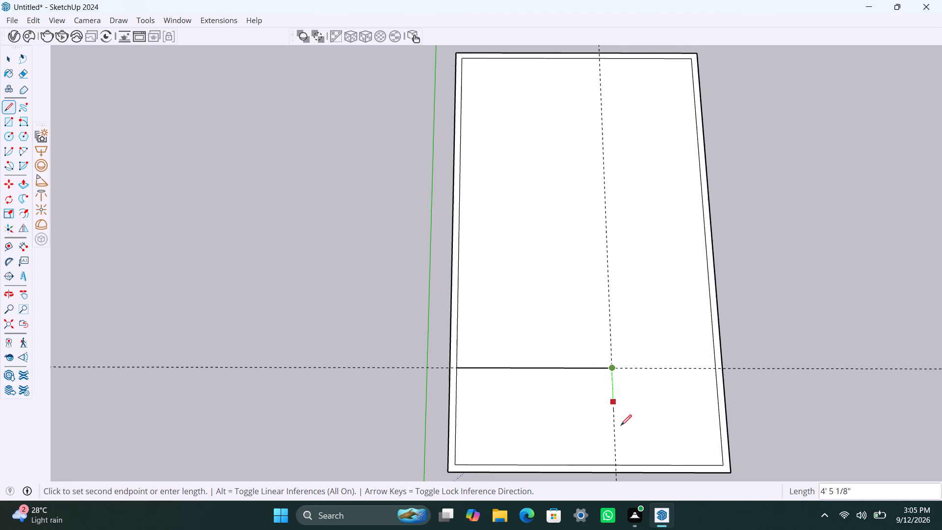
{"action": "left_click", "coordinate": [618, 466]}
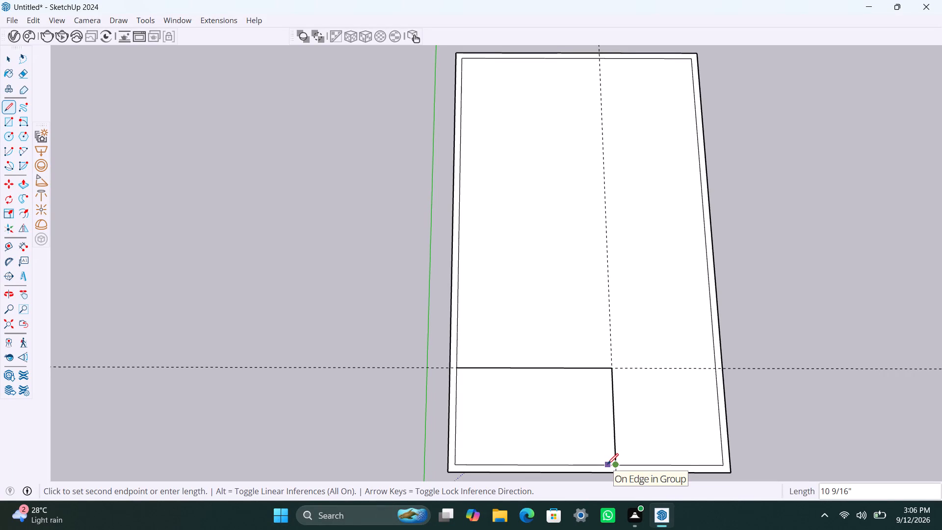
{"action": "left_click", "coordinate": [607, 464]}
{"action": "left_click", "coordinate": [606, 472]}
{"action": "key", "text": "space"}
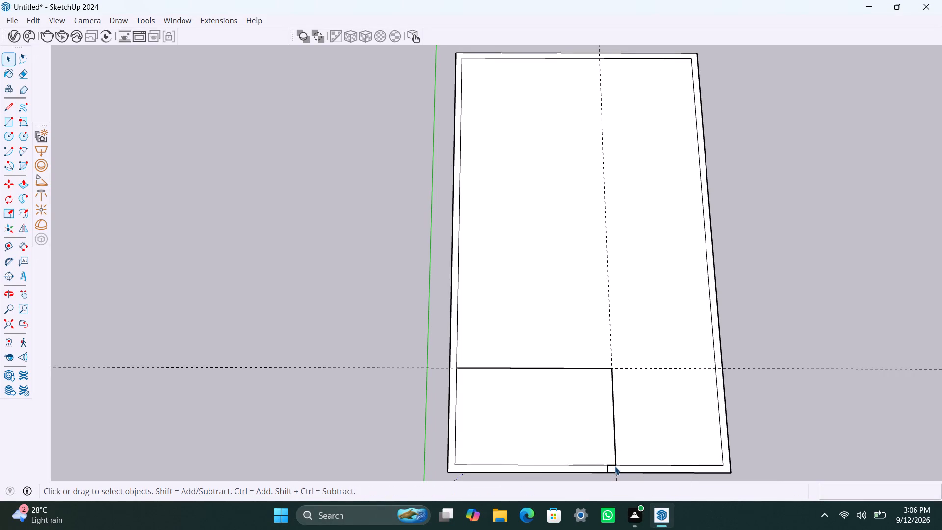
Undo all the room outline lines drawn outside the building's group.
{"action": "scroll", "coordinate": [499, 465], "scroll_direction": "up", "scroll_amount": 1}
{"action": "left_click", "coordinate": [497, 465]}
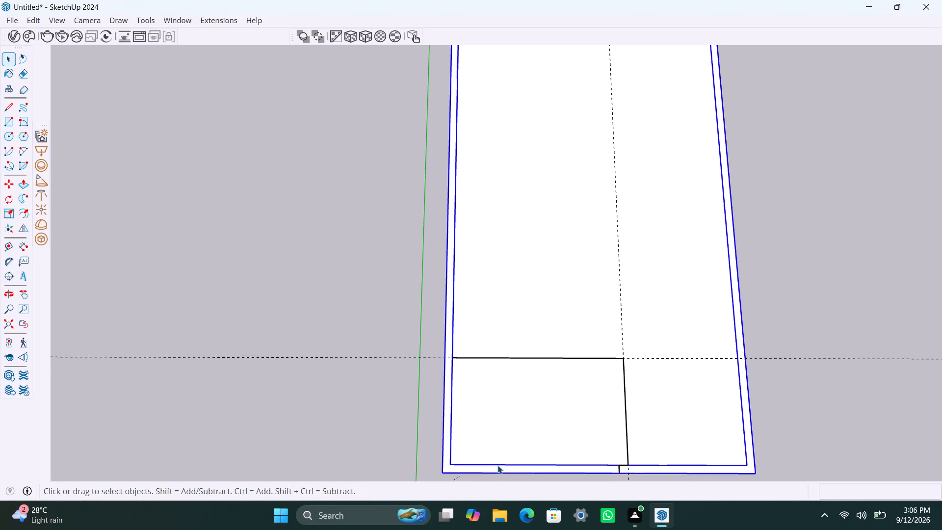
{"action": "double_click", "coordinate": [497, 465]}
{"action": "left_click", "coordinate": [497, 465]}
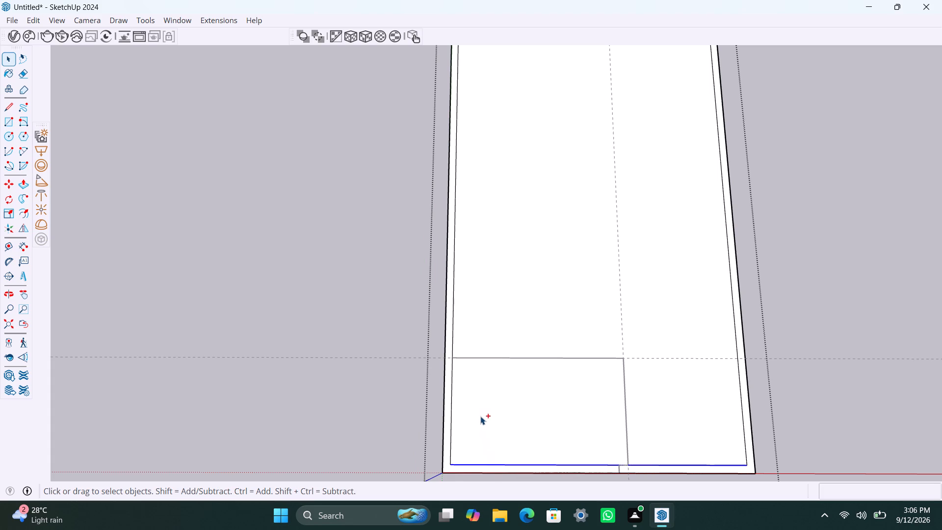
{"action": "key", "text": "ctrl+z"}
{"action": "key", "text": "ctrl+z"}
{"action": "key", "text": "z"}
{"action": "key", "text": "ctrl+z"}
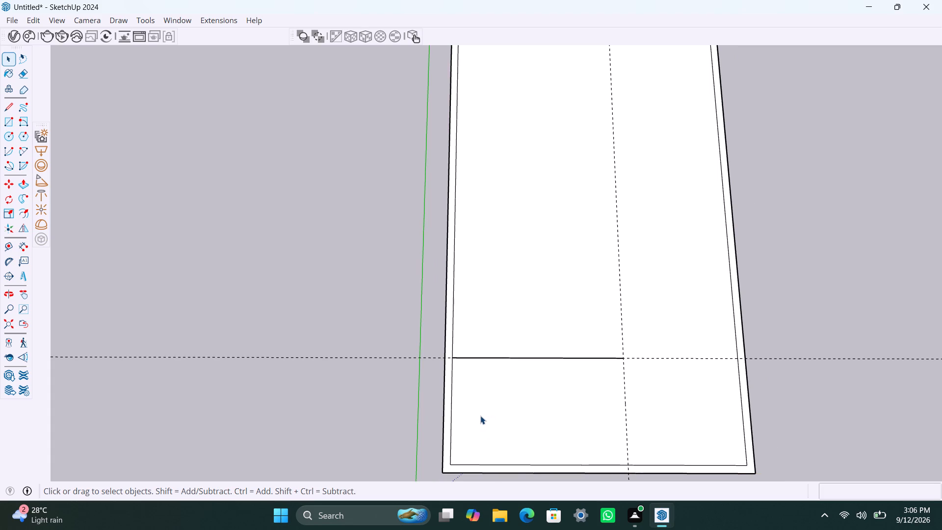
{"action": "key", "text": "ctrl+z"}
Inside the building's group, draw room lines 17' 1" and 10' 3" long along the guides, then a short line across the front wall's thickness.
{"action": "triple_click", "coordinate": [482, 416]}
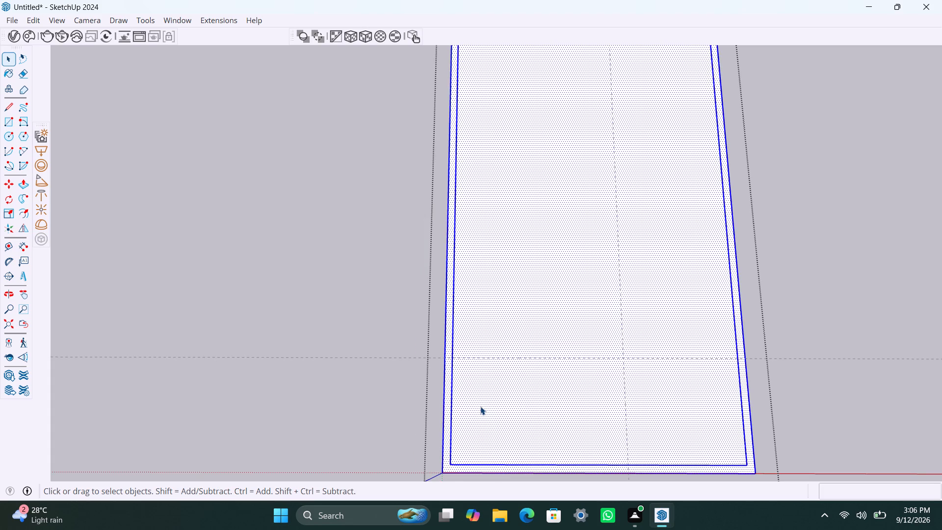
{"action": "left_click", "coordinate": [480, 406]}
{"action": "key", "text": "l"}
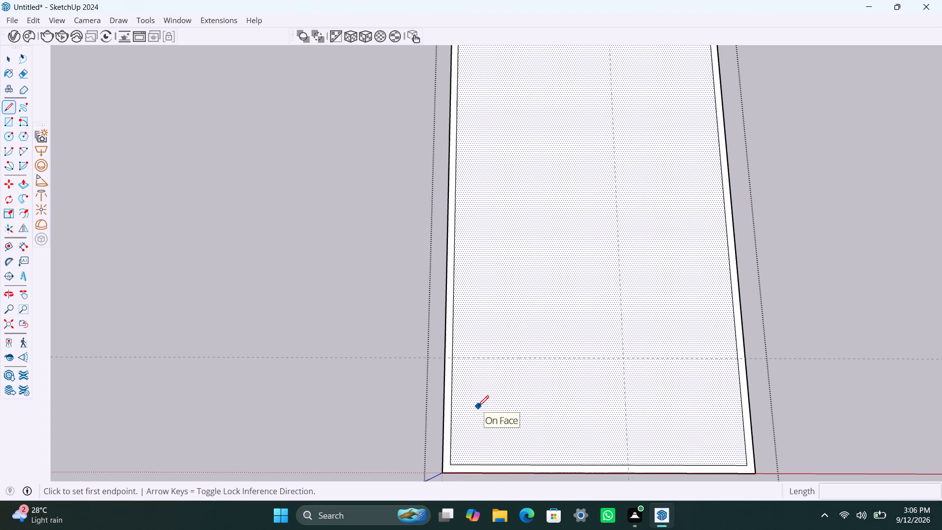
{"action": "left_click", "coordinate": [455, 360]}
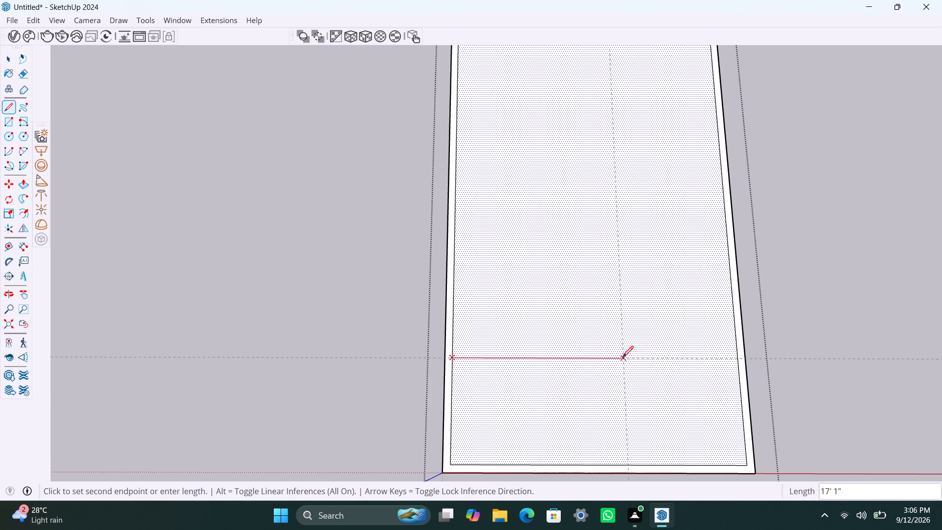
{"action": "left_click", "coordinate": [623, 357]}
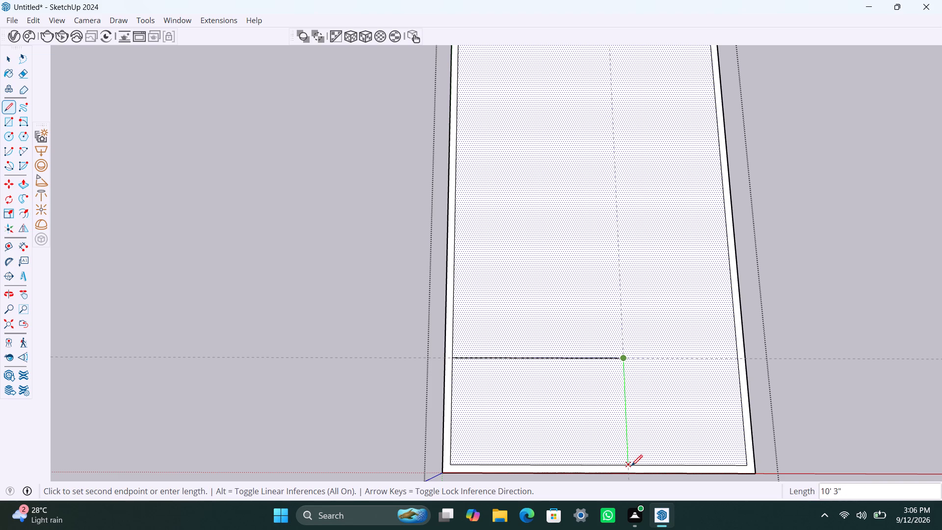
{"action": "left_click", "coordinate": [631, 466]}
{"action": "left_click", "coordinate": [620, 464]}
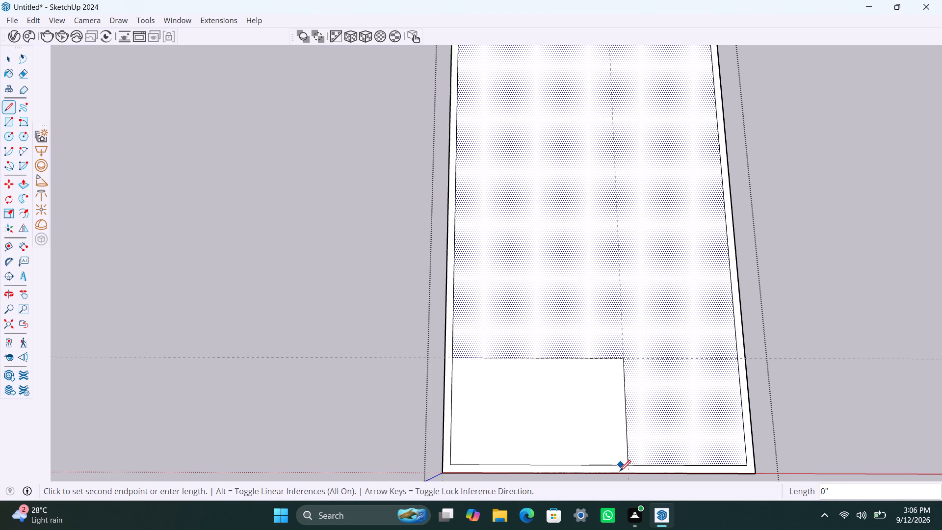
{"action": "left_click", "coordinate": [620, 473]}
{"action": "key", "text": "space"}
Delete the front wall's inner edge between the corner near the origin and the short line across the wall.
{"action": "left_click", "coordinate": [605, 454]}
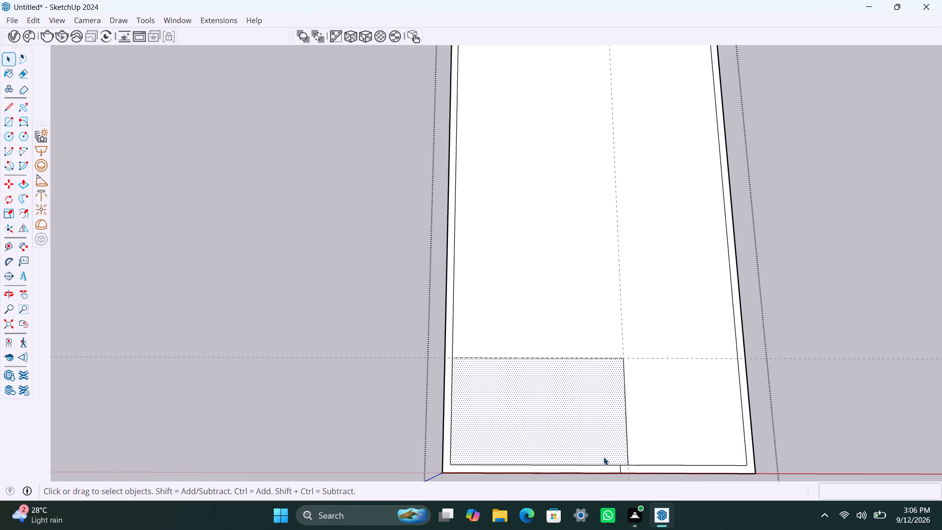
{"action": "scroll", "coordinate": [605, 462], "scroll_direction": "up", "scroll_amount": 2}
{"action": "left_click", "coordinate": [600, 464]}
{"action": "left_click", "coordinate": [600, 467]}
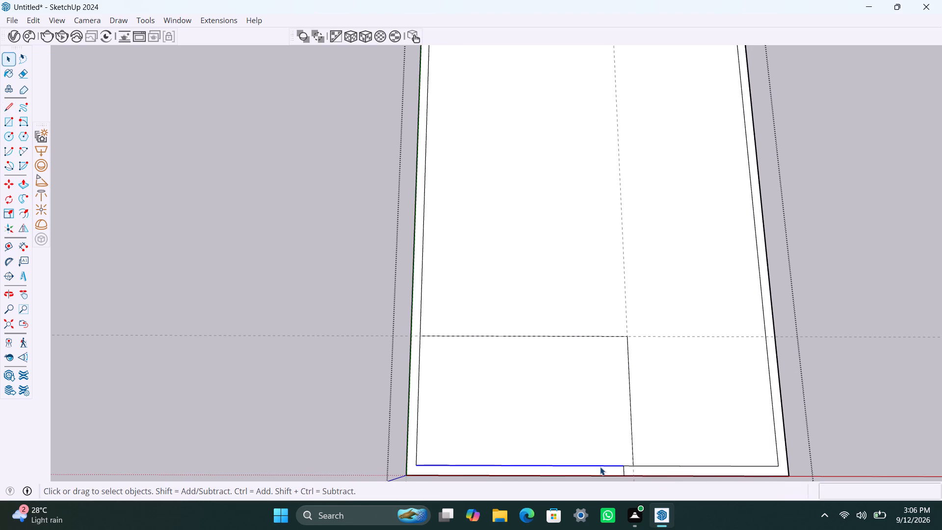
{"action": "key", "text": "Delete"}
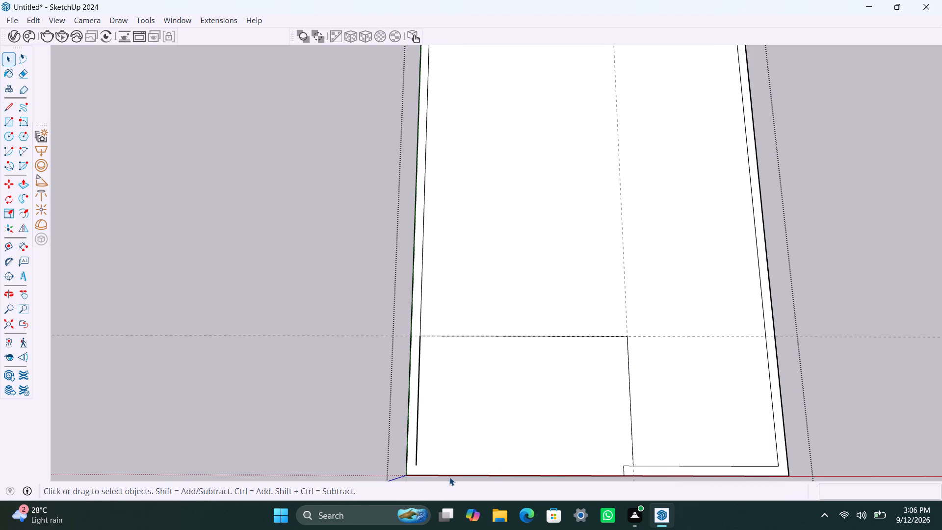
Draw a line across the front wall's thickness from the inner corner nearest the origin, check the separated faces, and close the group.
{"action": "key", "text": "l"}
{"action": "left_click", "coordinate": [419, 467]}
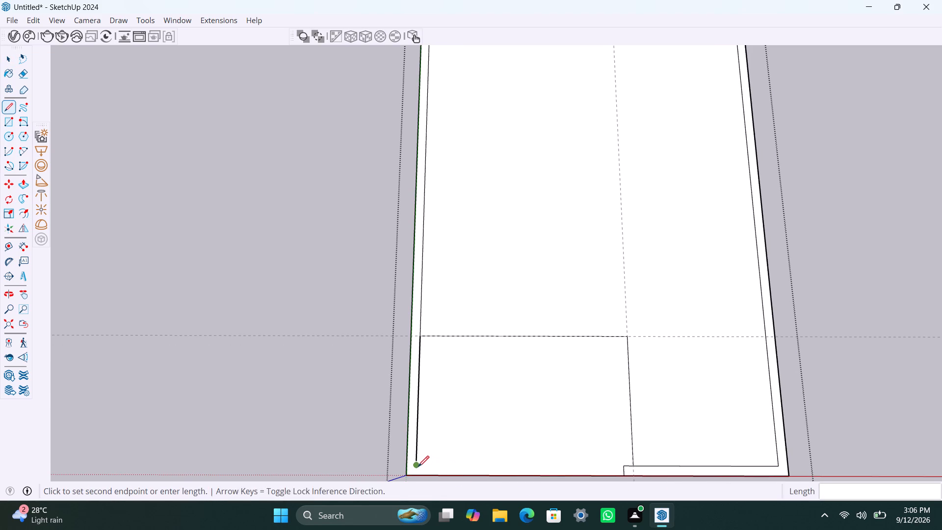
{"action": "left_click", "coordinate": [418, 473]}
{"action": "key", "text": "space"}
{"action": "left_click", "coordinate": [472, 439]}
{"action": "key", "text": "space"}
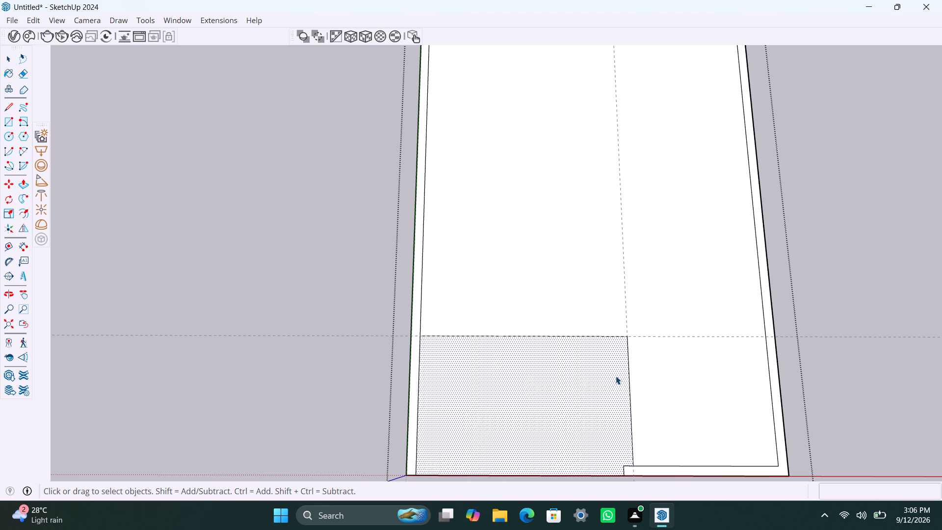
{"action": "left_click", "coordinate": [694, 376]}
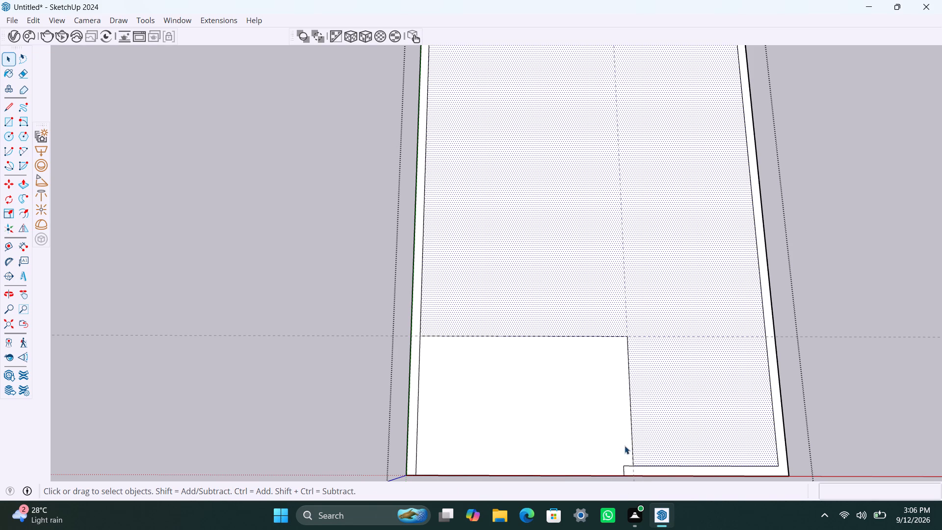
{"action": "scroll", "coordinate": [626, 436], "scroll_direction": "up", "scroll_amount": 1}
{"action": "left_click", "coordinate": [941, 312]}
Inside the building's group, copy the 10' 3" room line 4.5" outward from the corner room along the red axis.
{"action": "scroll", "coordinate": [626, 421], "scroll_direction": "up", "scroll_amount": 1}
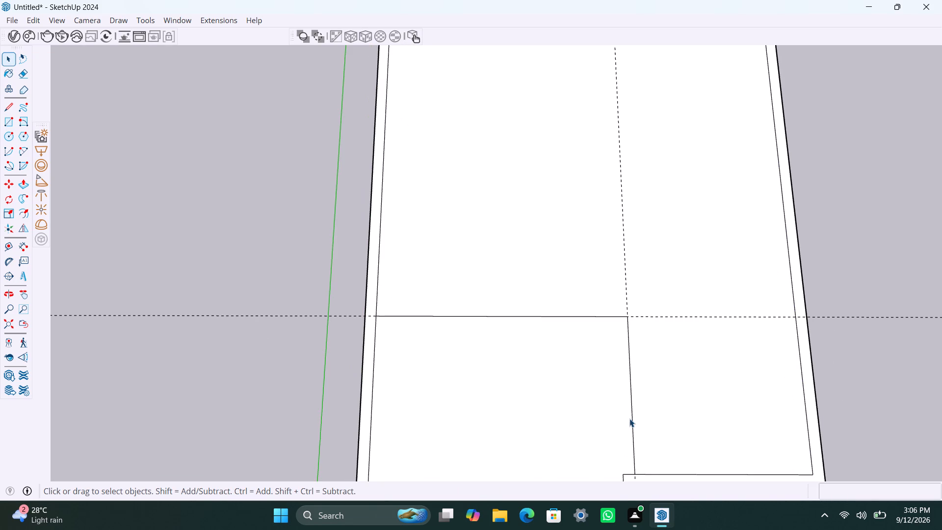
{"action": "left_click", "coordinate": [632, 420]}
{"action": "left_click", "coordinate": [632, 421]}
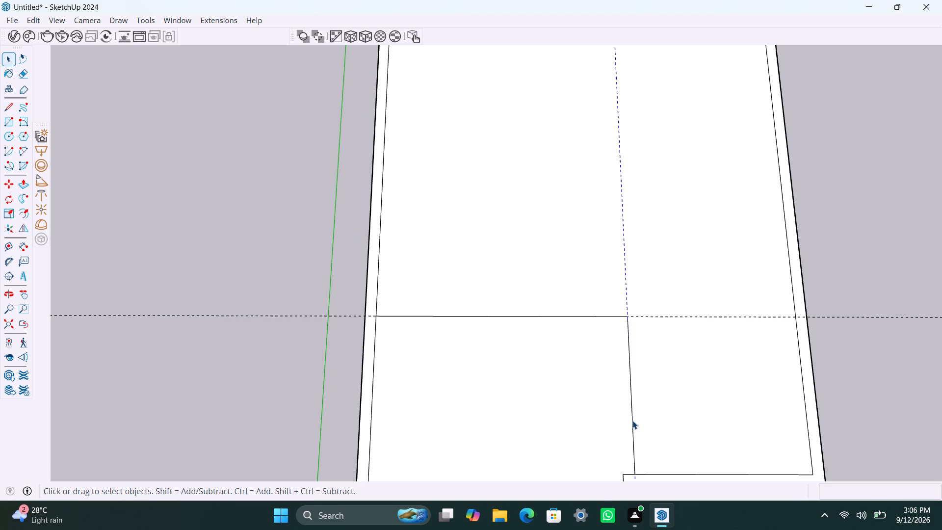
{"action": "left_click", "coordinate": [632, 421]}
{"action": "scroll", "coordinate": [632, 421], "scroll_direction": "up", "scroll_amount": 1}
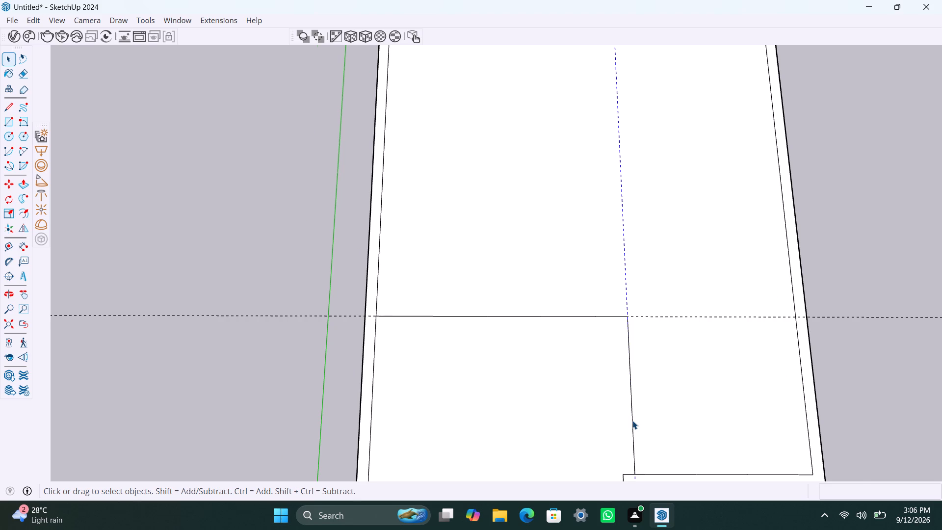
{"action": "scroll", "coordinate": [632, 421], "scroll_direction": "up", "scroll_amount": 1}
{"action": "left_click", "coordinate": [632, 414]}
{"action": "triple_click", "coordinate": [632, 417]}
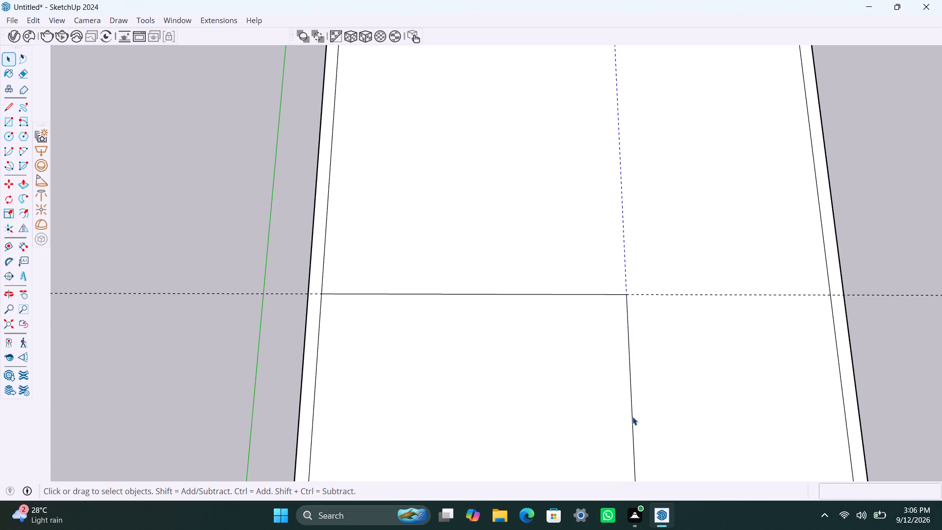
{"action": "triple_click", "coordinate": [632, 417]}
{"action": "double_click", "coordinate": [632, 417]}
{"action": "triple_click", "coordinate": [601, 392]}
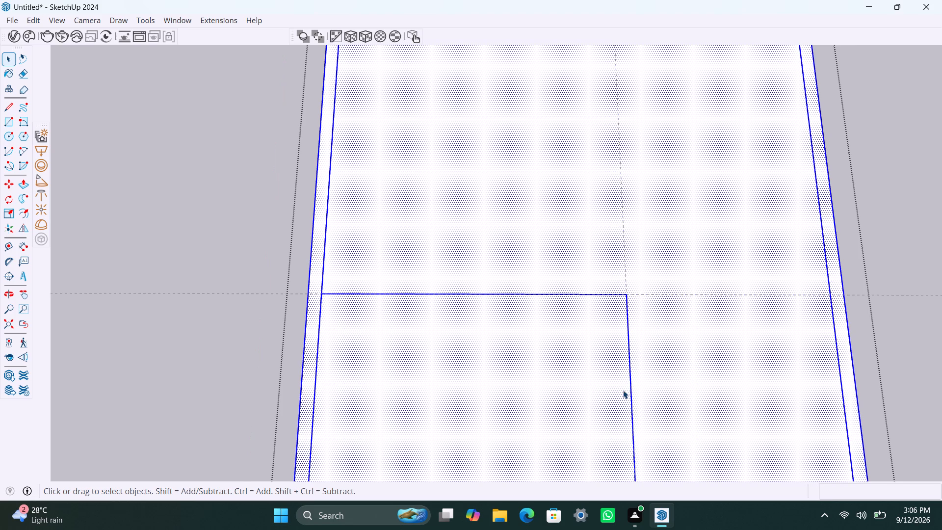
{"action": "scroll", "coordinate": [623, 390], "scroll_direction": "up", "scroll_amount": 2}
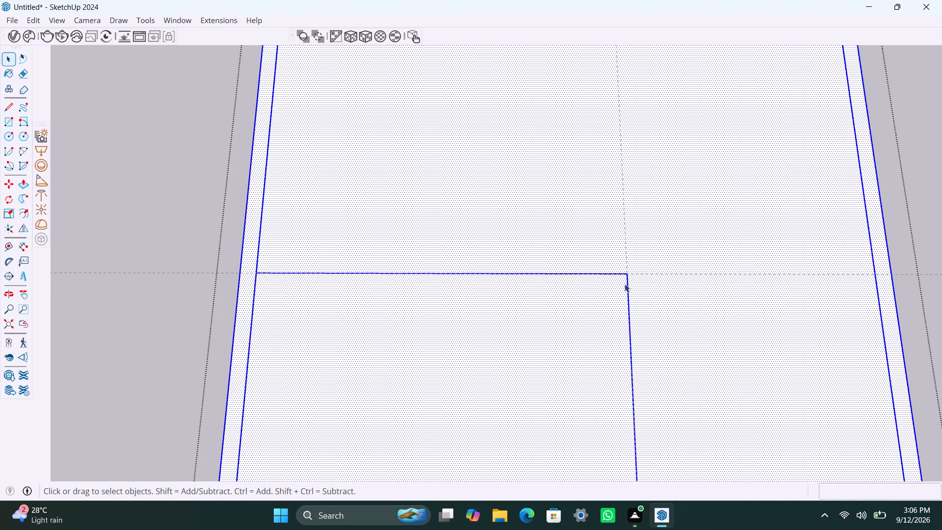
{"action": "left_click", "coordinate": [628, 292]}
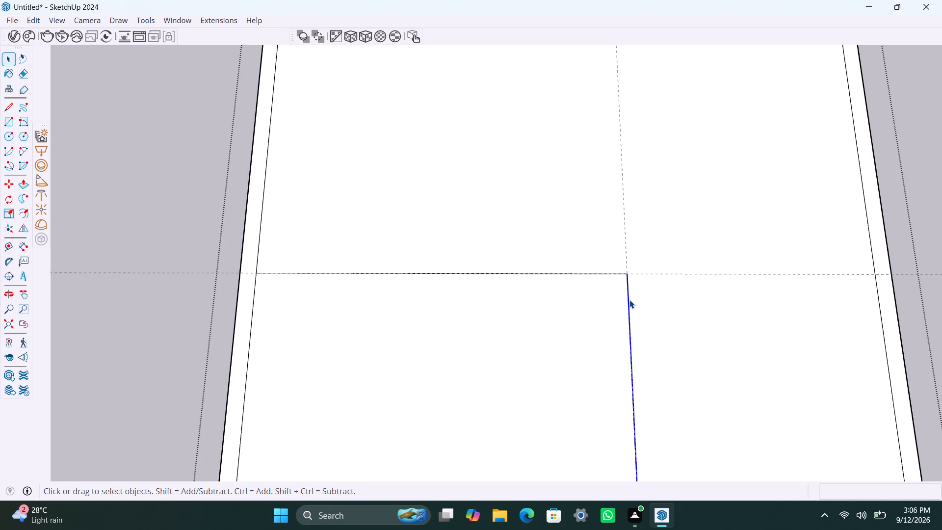
{"action": "key", "text": "m"}
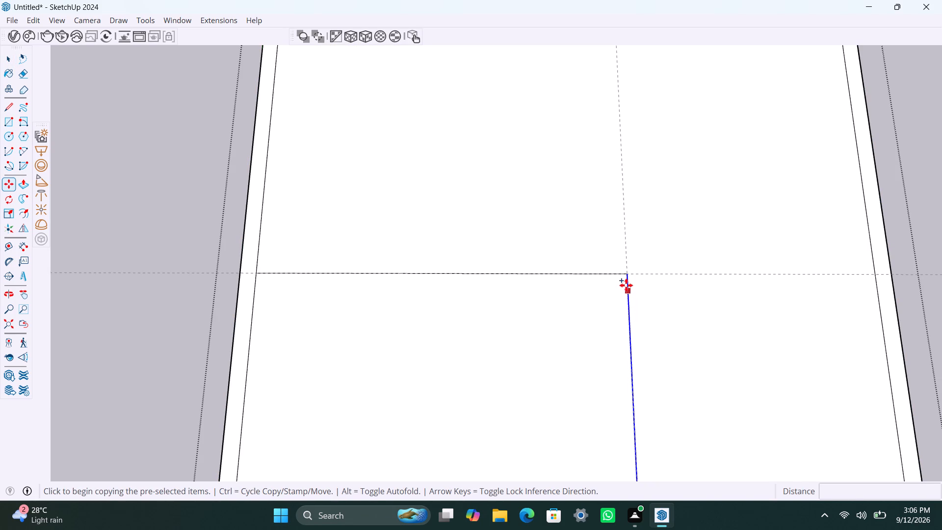
{"action": "left_click", "coordinate": [625, 278]}
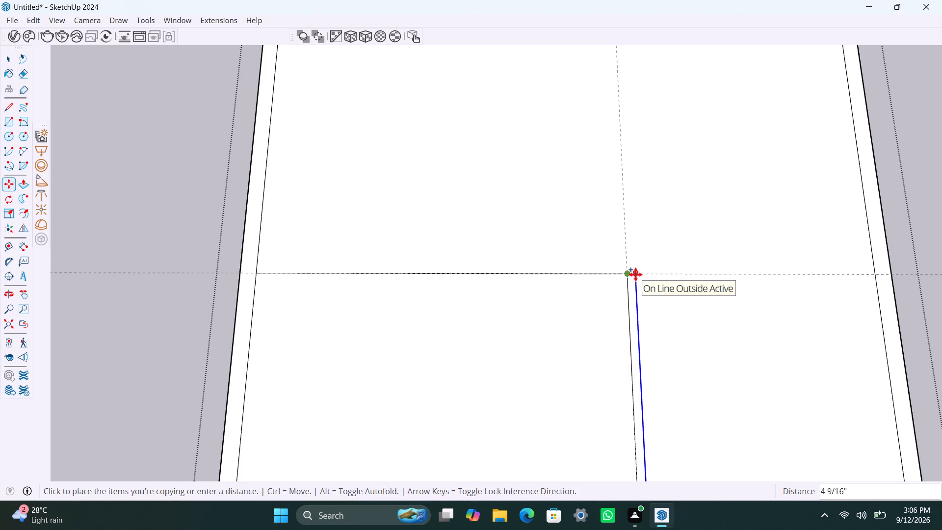
{"action": "type", "text": "4.5"}
{"action": "key", "text": "shift+quotedbl"}
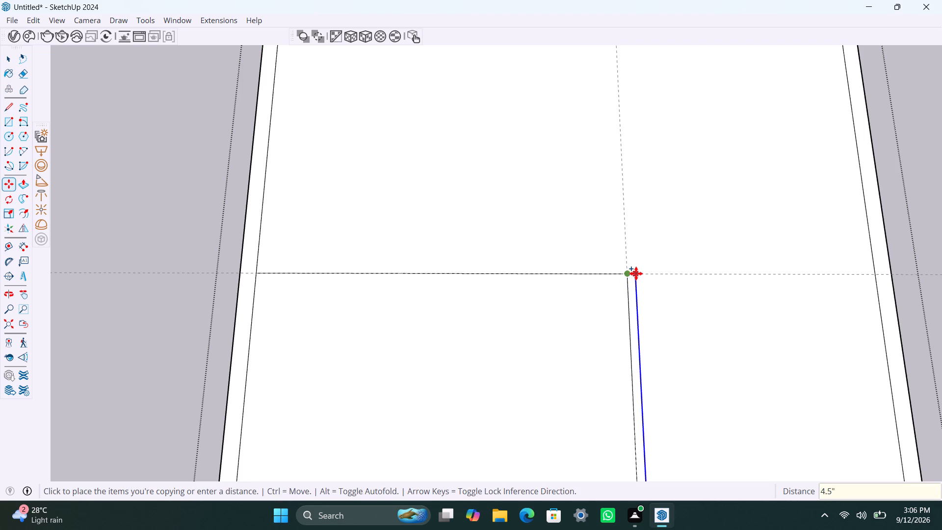
{"action": "key", "text": "Return"}
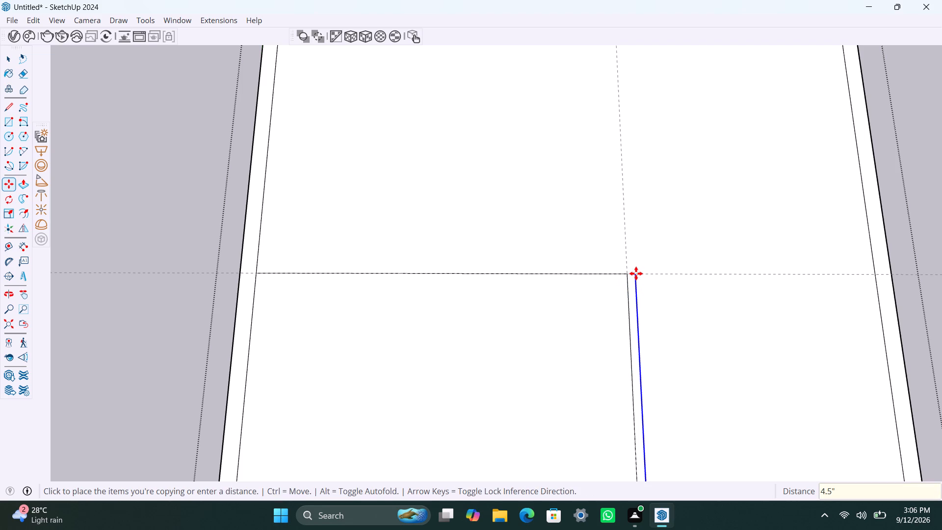
{"action": "key", "text": "space"}
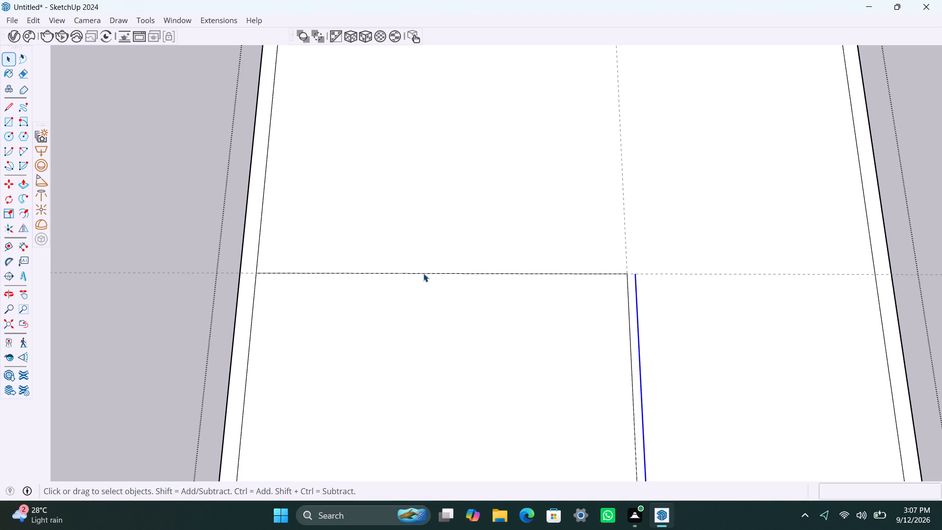
Copy the 17' 1" room line 4.5" away from the front wall, outside the corner room.
{"action": "left_click", "coordinate": [423, 273]}
{"action": "key", "text": "m"}
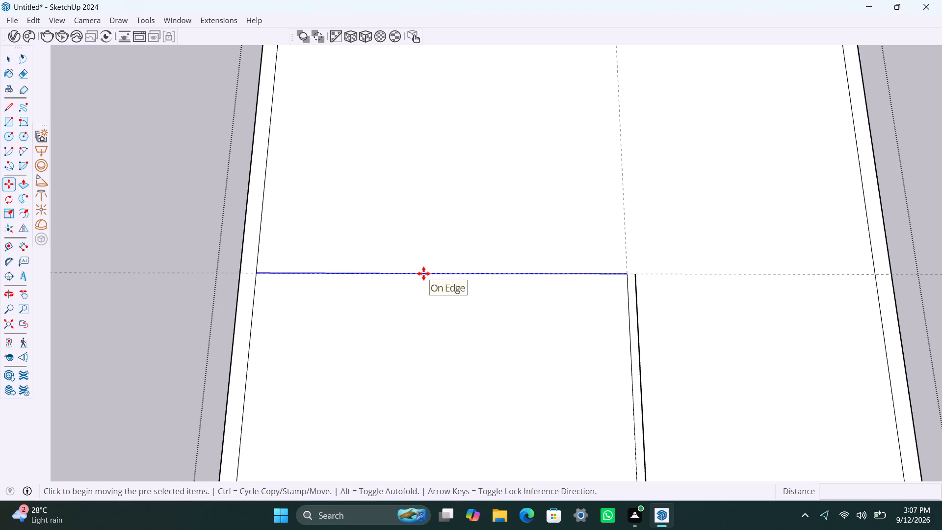
{"action": "left_click", "coordinate": [260, 274]}
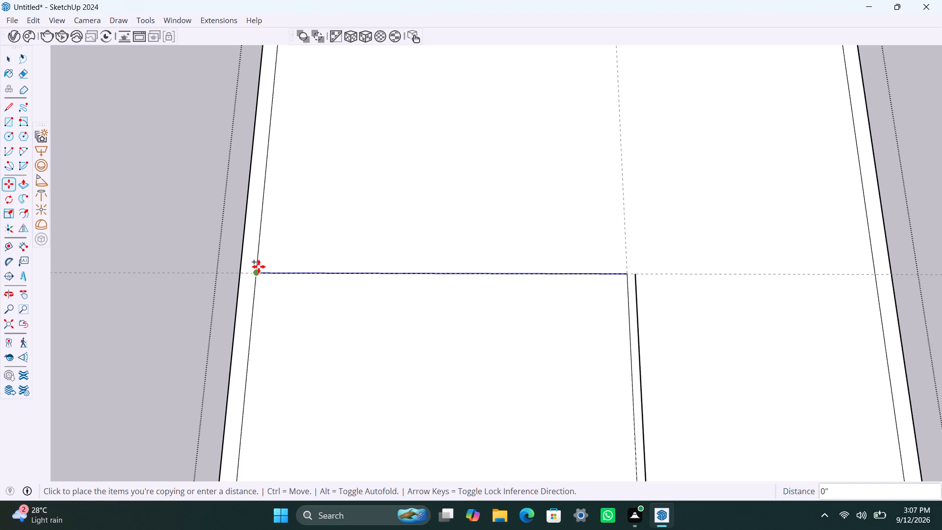
{"action": "type", "text": "4.5\""}
{"action": "key", "text": "Return"}
{"action": "key", "text": "space"}
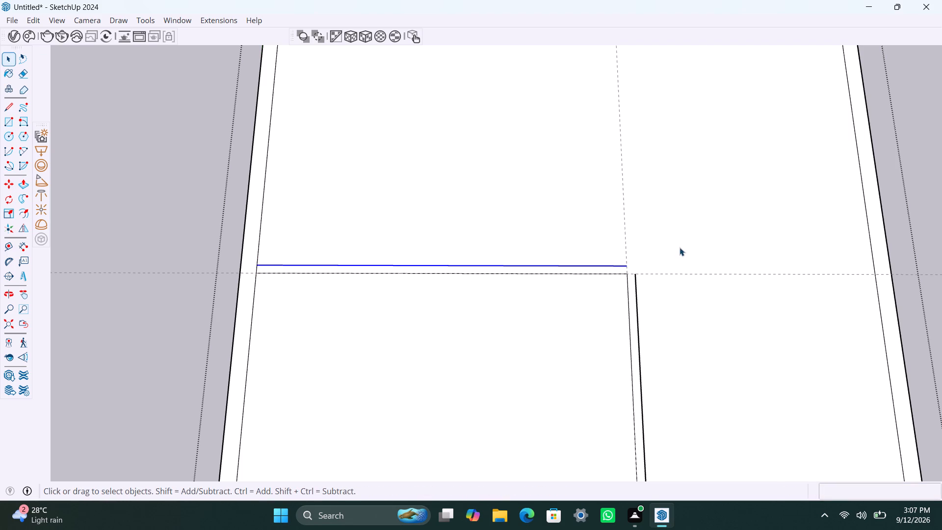
Draw two short lines joining the copied lines' open ends, starting with 4 1/2" along red, to close the partition's outer corner.
{"action": "scroll", "coordinate": [596, 332], "scroll_direction": "down", "scroll_amount": 5}
{"action": "scroll", "coordinate": [614, 300], "scroll_direction": "up", "scroll_amount": 1}
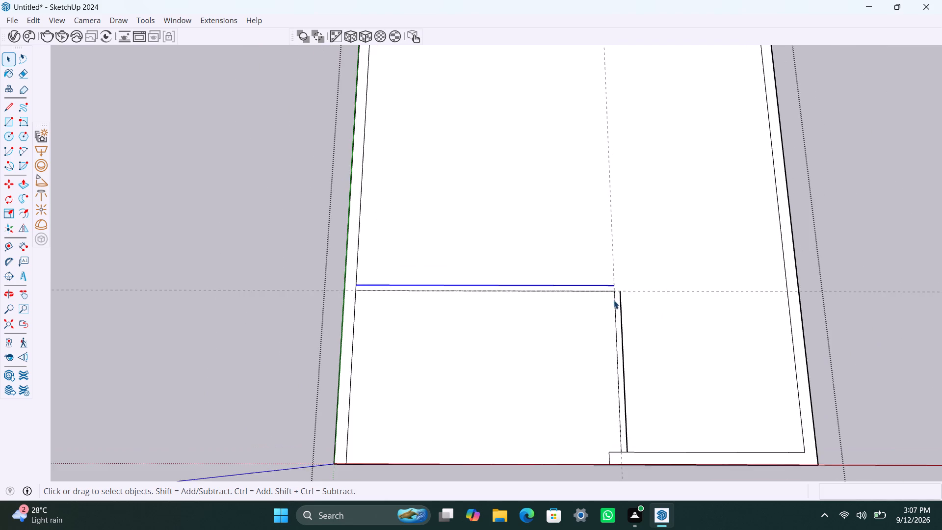
{"action": "scroll", "coordinate": [614, 300], "scroll_direction": "up", "scroll_amount": 3}
{"action": "key", "text": "l"}
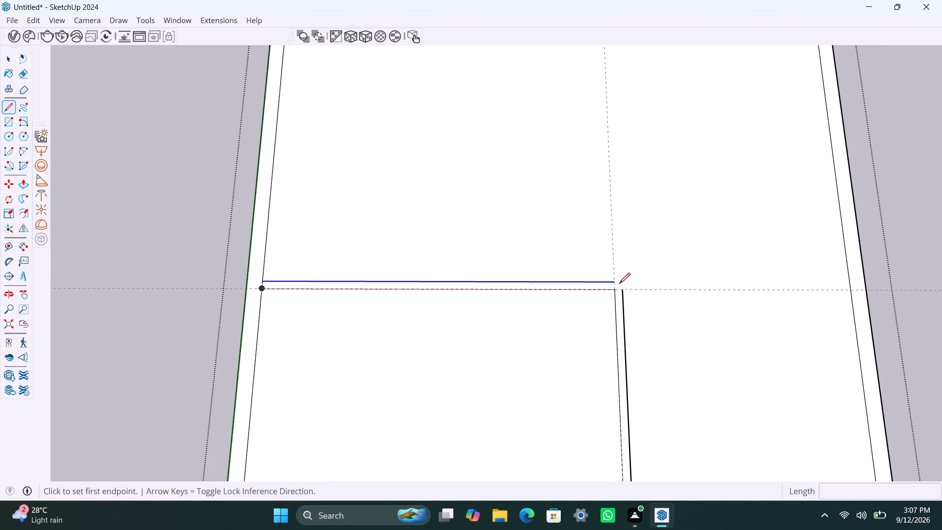
{"action": "left_click", "coordinate": [615, 281]}
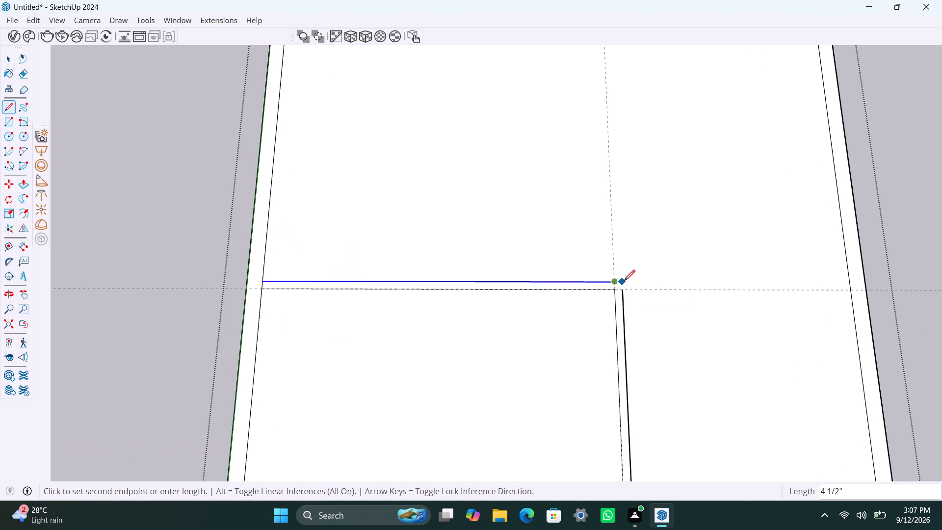
{"action": "left_click", "coordinate": [624, 281]}
{"action": "left_click", "coordinate": [623, 293]}
{"action": "key", "text": "space"}
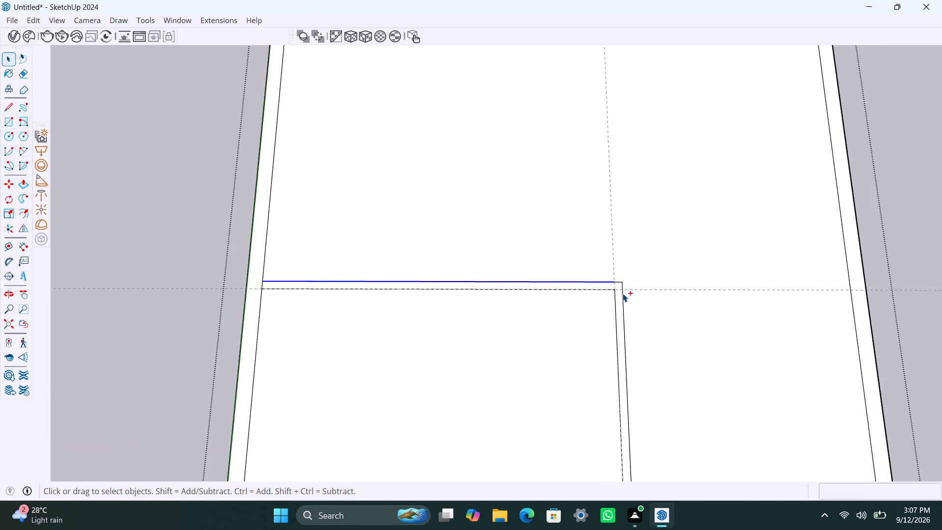
Save the model as 30'x50'HP in the sketch up folder inside Documents > internship.
{"action": "key", "text": "ctrl+s"}
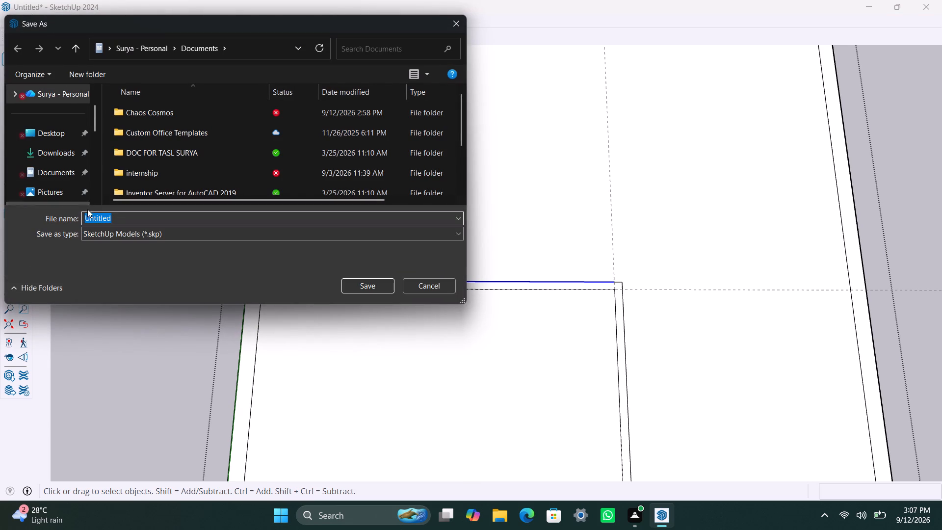
{"action": "left_click_drag", "start_coordinate": [115, 220], "coordinate": [73, 225]}
{"action": "type", "text": "30"}
{"action": "type", "text": "x50'"}
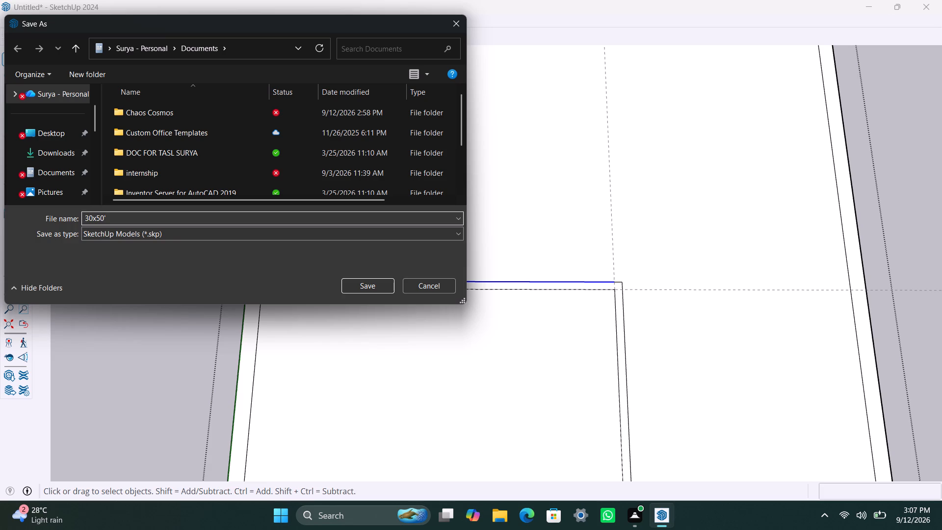
{"action": "key", "text": "apostrophe"}
{"action": "key", "text": "BackSpace"}
{"action": "key", "text": "Left"}
{"action": "key", "text": "Left"}
{"action": "key", "text": "Left"}
{"action": "key", "text": "Left"}
{"action": "key", "text": "apostrophe"}
{"action": "left_click", "coordinate": [112, 219]}
{"action": "type", "text": "HP"}
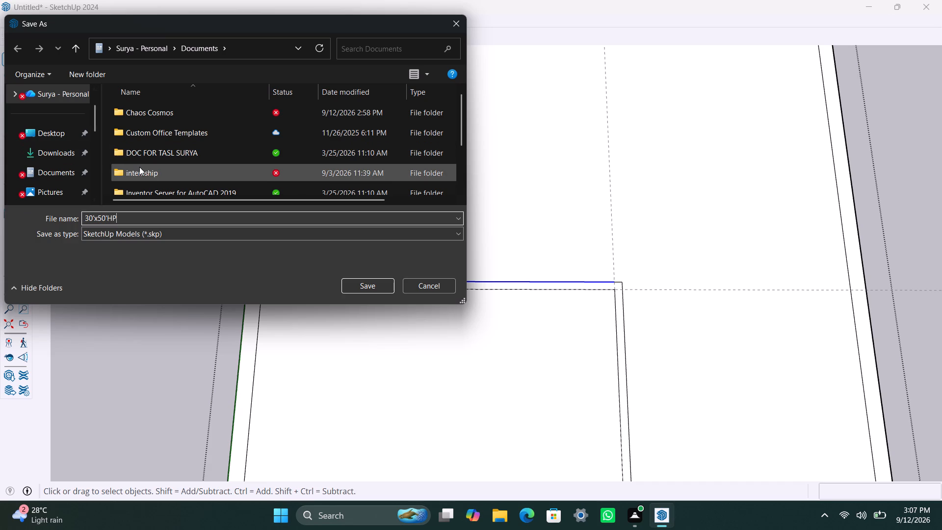
{"action": "double_click", "coordinate": [139, 167]}
{"action": "double_click", "coordinate": [167, 167]}
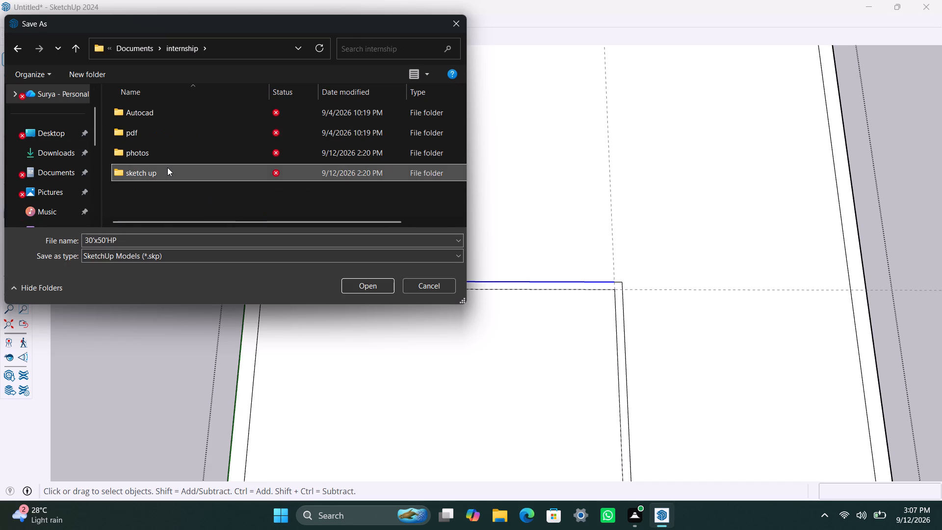
{"action": "left_click", "coordinate": [377, 282]}
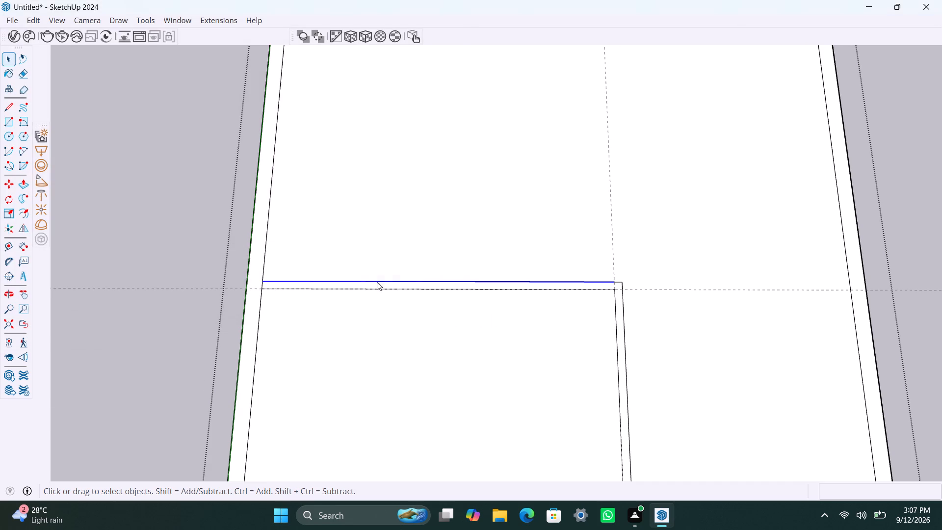
Inside the building's group, delete the short edge between the two partition lines where the partition meets the front wall.
{"action": "key", "text": "space"}
{"action": "scroll", "coordinate": [345, 282], "scroll_direction": "down", "scroll_amount": 7}
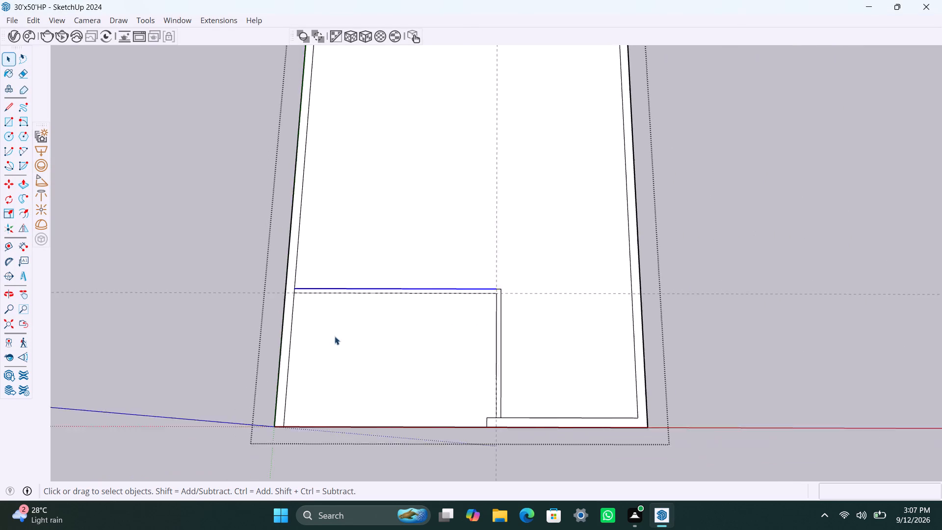
{"action": "middle_click_drag", "start_coordinate": [334, 342], "coordinate": [322, 309]}
{"action": "key", "text": "space"}
{"action": "left_click", "coordinate": [666, 245]}
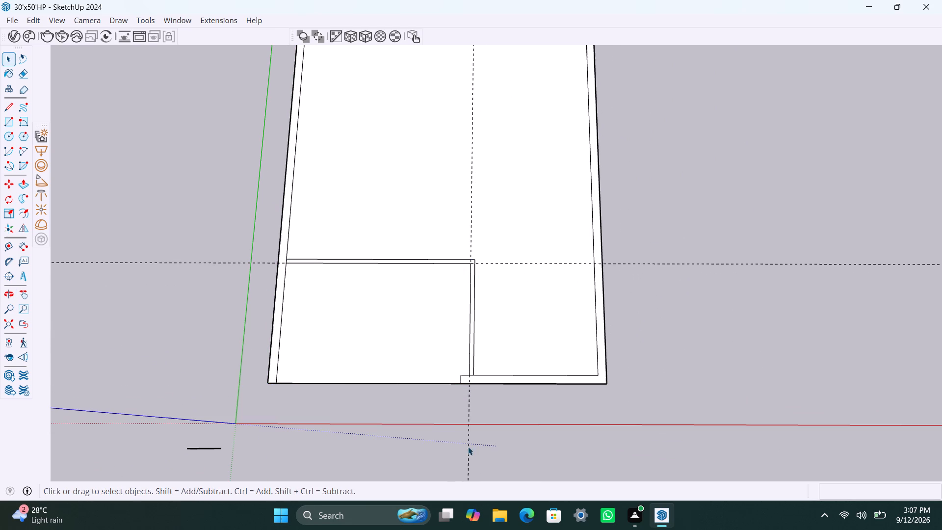
{"action": "scroll", "coordinate": [473, 376], "scroll_direction": "up", "scroll_amount": 13}
{"action": "left_click", "coordinate": [469, 372]}
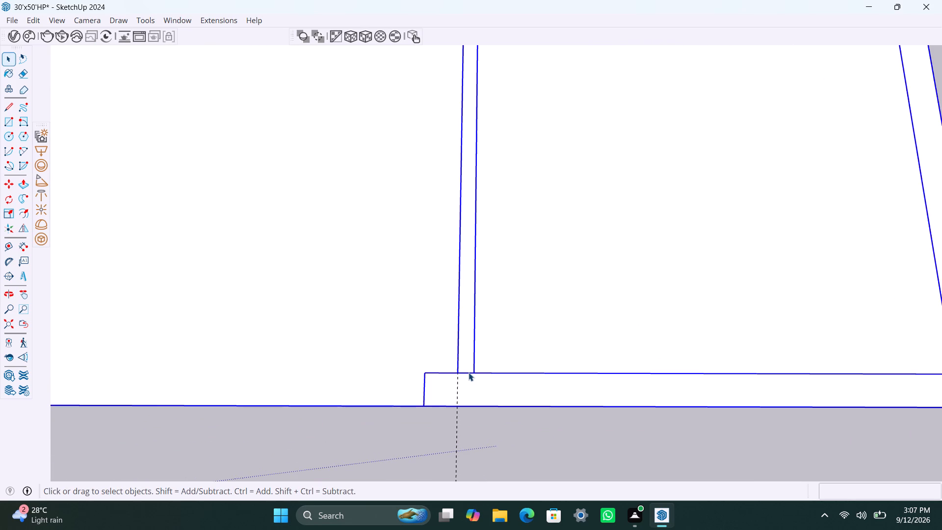
{"action": "triple_click", "coordinate": [469, 372]}
{"action": "scroll", "coordinate": [467, 373], "scroll_direction": "up", "scroll_amount": 3}
{"action": "left_click", "coordinate": [467, 373]}
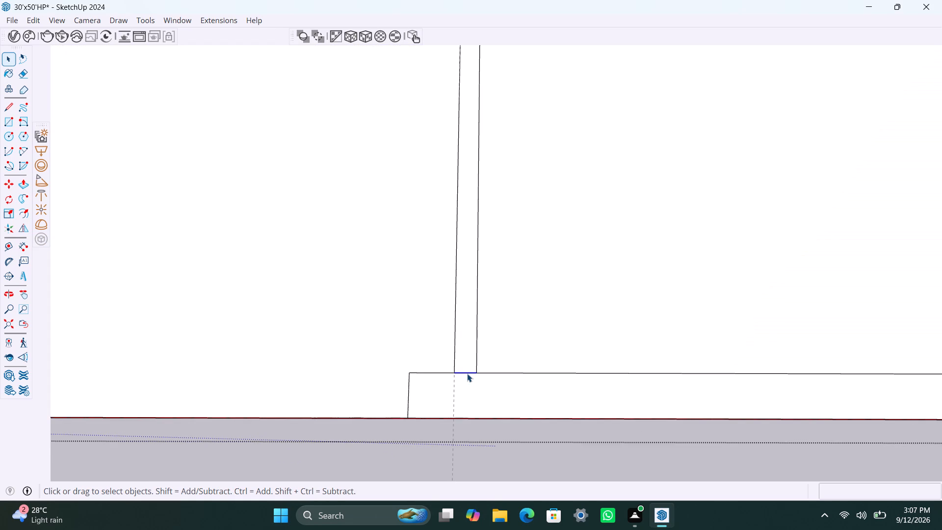
{"action": "key", "text": "Delete"}
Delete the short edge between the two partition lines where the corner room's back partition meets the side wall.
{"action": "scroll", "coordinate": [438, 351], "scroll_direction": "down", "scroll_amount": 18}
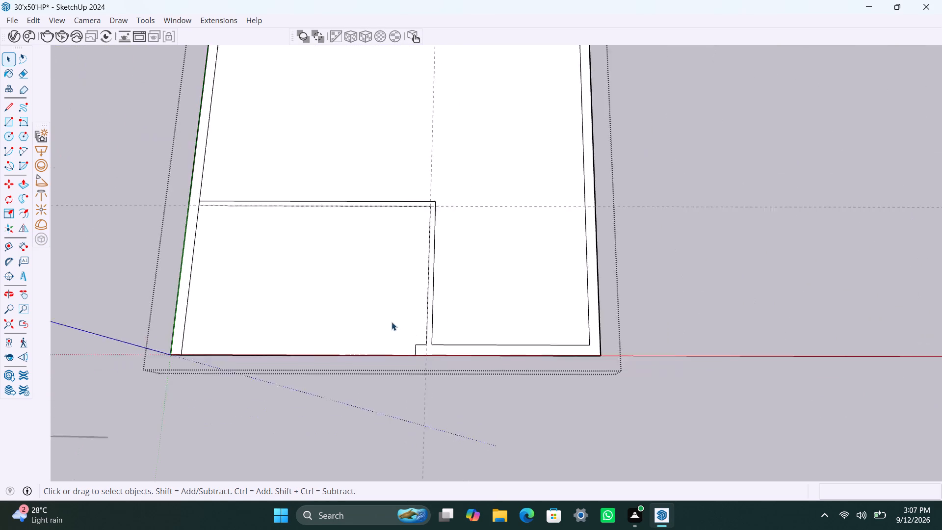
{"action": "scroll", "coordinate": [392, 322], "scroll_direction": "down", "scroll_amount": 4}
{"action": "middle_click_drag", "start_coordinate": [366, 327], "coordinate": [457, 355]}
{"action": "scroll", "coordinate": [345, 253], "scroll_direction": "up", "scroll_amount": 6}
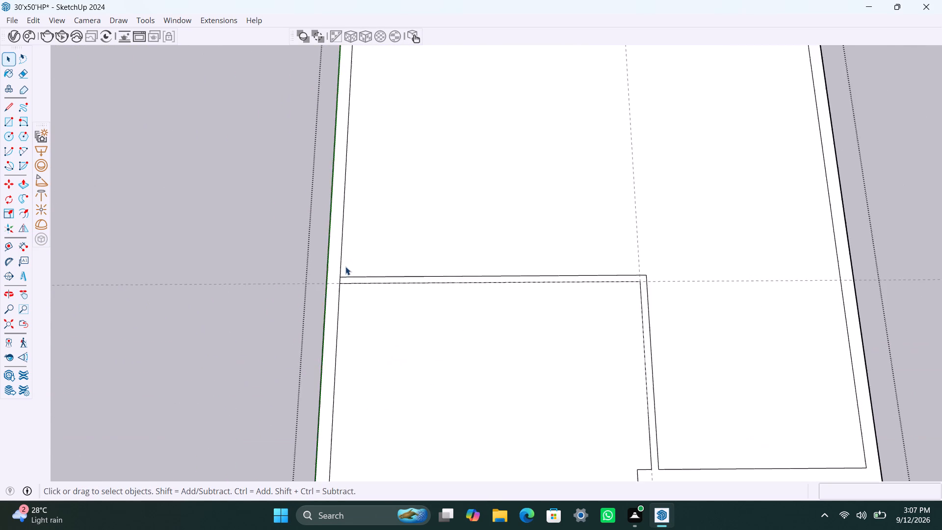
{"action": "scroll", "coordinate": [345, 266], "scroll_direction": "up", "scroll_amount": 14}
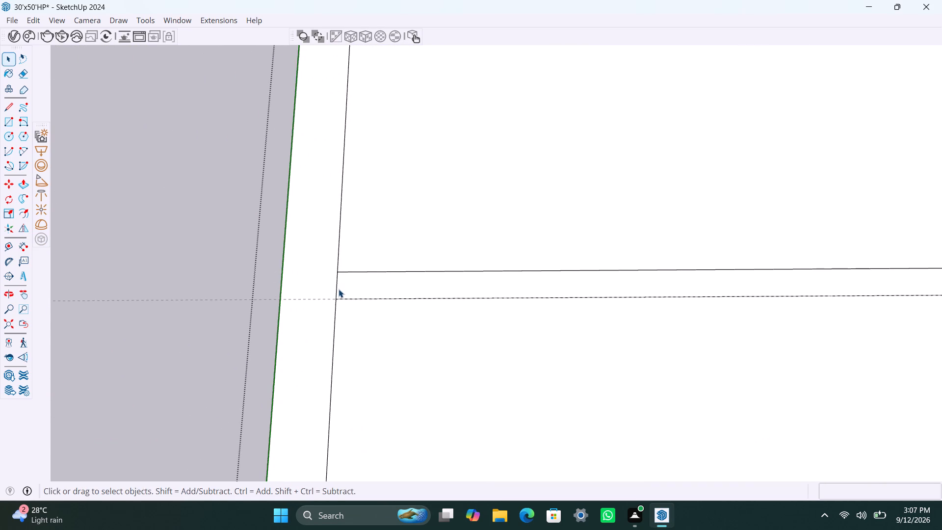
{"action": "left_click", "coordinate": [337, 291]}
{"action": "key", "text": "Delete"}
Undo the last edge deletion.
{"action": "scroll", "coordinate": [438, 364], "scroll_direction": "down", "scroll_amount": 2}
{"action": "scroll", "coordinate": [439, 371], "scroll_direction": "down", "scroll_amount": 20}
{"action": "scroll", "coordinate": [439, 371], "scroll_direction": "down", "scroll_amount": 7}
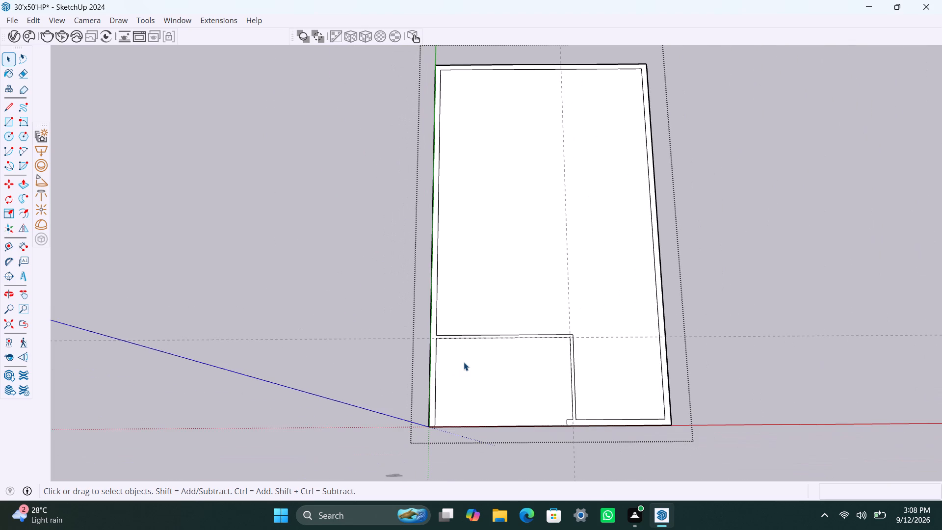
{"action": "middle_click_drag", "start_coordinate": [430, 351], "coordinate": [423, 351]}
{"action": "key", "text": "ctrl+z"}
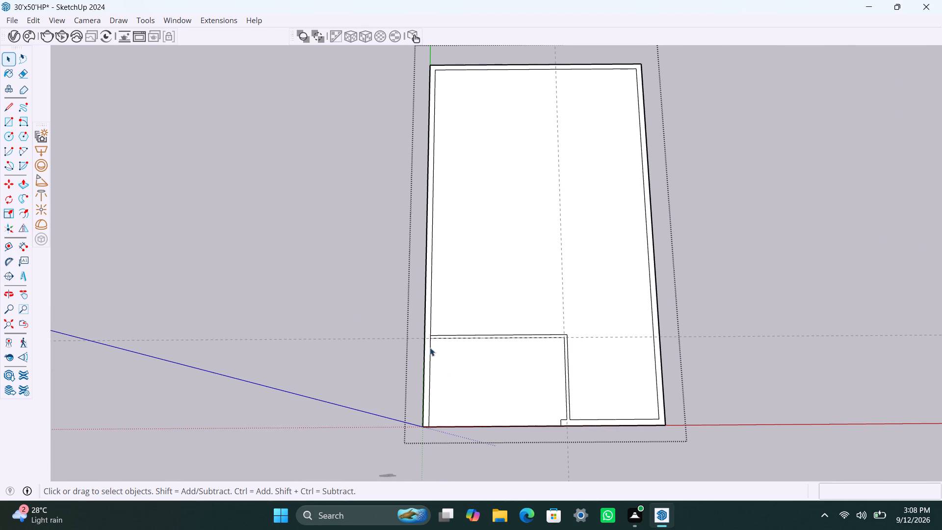
Push/Pull the connected outer wall and partition face up to a height of 10'.
{"action": "scroll", "coordinate": [417, 344], "scroll_direction": "up", "scroll_amount": 5}
{"action": "left_click", "coordinate": [431, 332]}
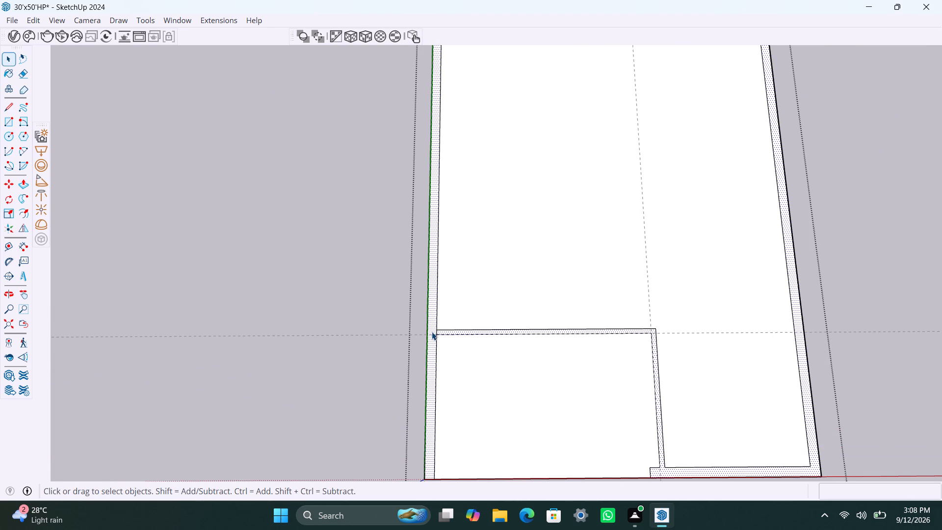
{"action": "scroll", "coordinate": [434, 332], "scroll_direction": "down", "scroll_amount": 7}
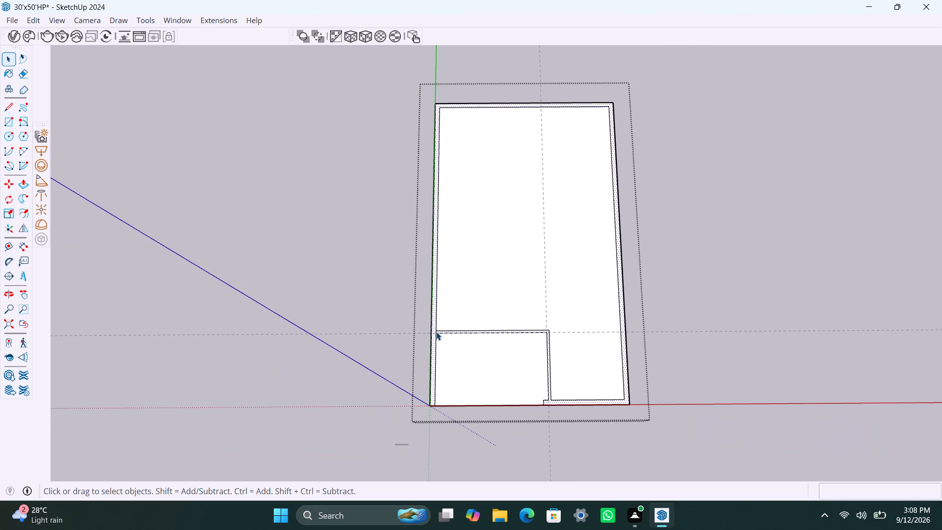
{"action": "key", "text": "p"}
{"action": "left_click", "coordinate": [436, 332]}
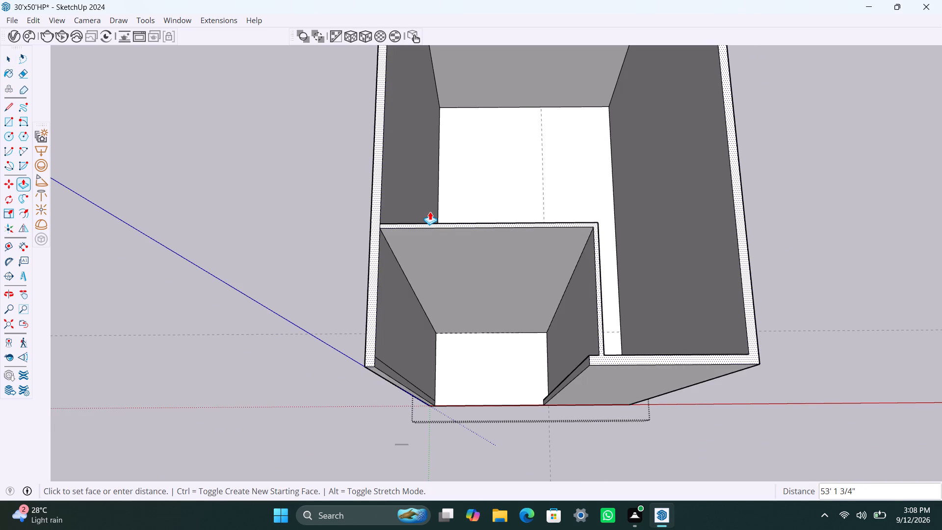
{"action": "type", "text": "10'"}
{"action": "key", "text": "Return"}
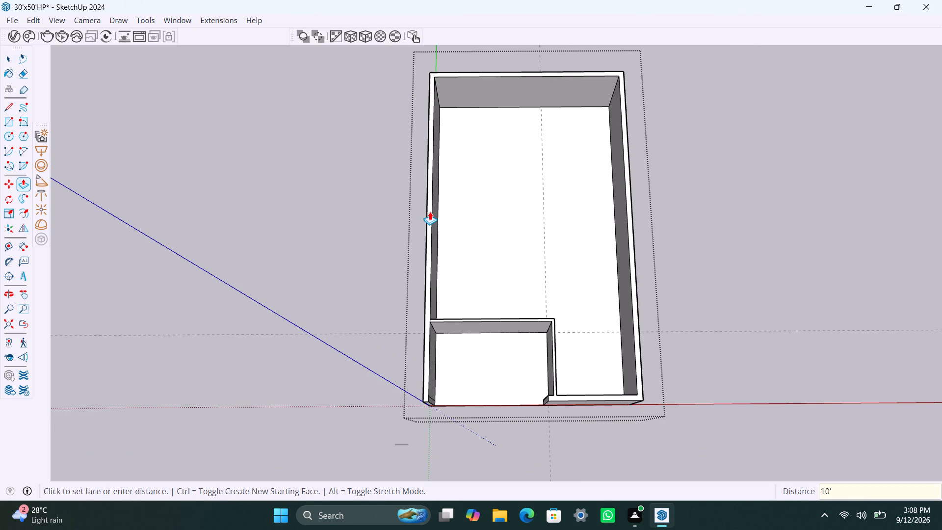
{"action": "key", "text": "space"}
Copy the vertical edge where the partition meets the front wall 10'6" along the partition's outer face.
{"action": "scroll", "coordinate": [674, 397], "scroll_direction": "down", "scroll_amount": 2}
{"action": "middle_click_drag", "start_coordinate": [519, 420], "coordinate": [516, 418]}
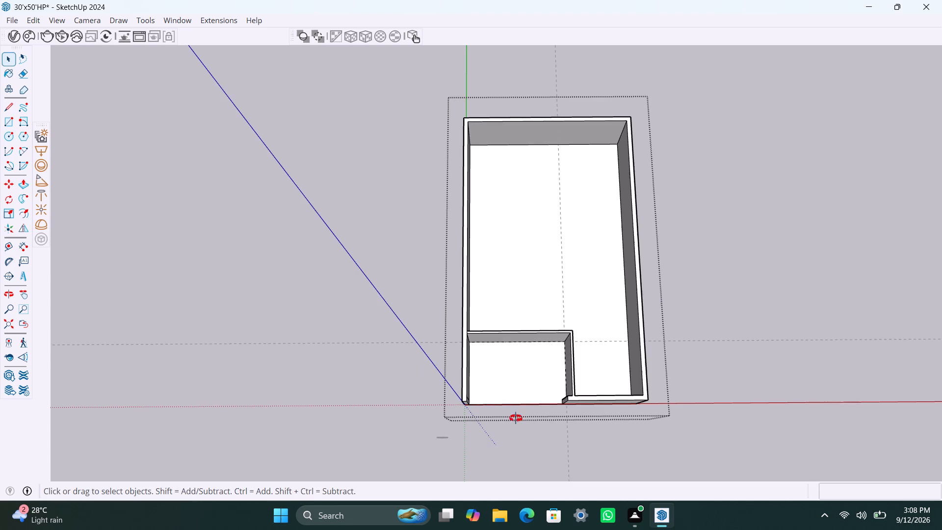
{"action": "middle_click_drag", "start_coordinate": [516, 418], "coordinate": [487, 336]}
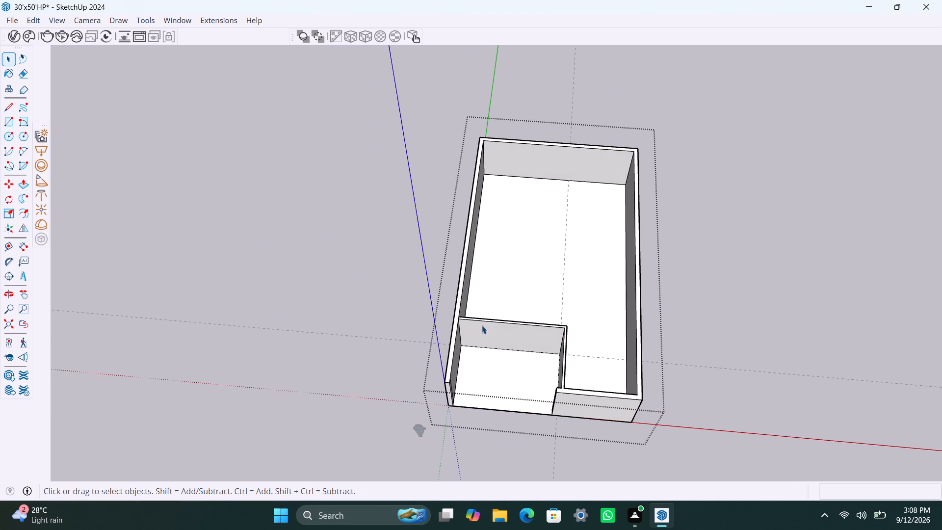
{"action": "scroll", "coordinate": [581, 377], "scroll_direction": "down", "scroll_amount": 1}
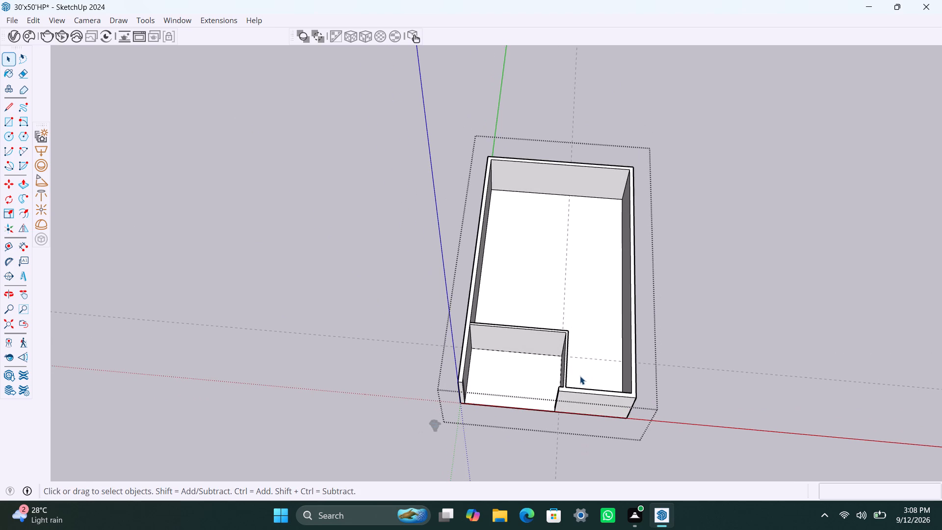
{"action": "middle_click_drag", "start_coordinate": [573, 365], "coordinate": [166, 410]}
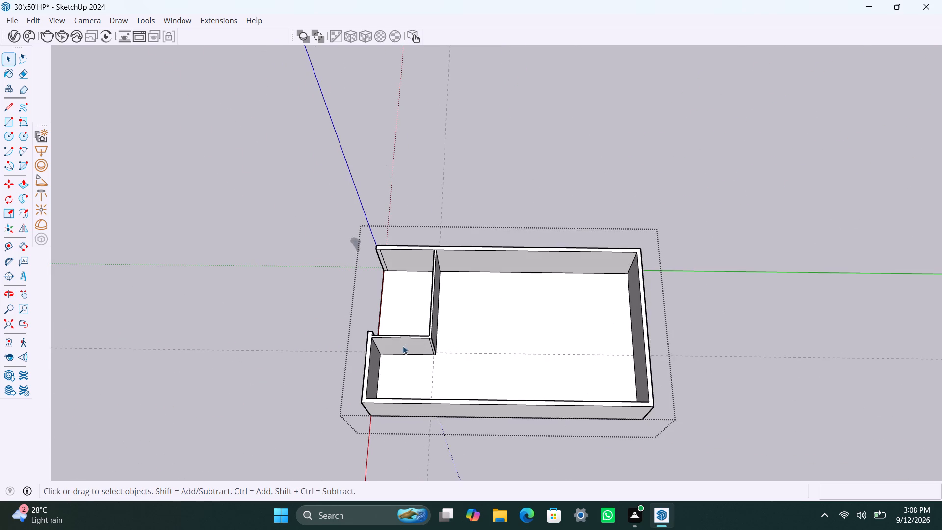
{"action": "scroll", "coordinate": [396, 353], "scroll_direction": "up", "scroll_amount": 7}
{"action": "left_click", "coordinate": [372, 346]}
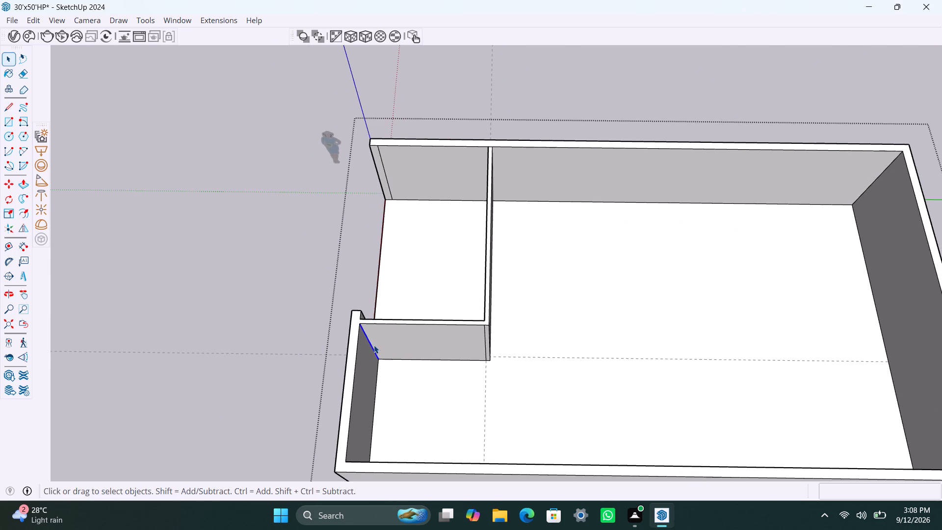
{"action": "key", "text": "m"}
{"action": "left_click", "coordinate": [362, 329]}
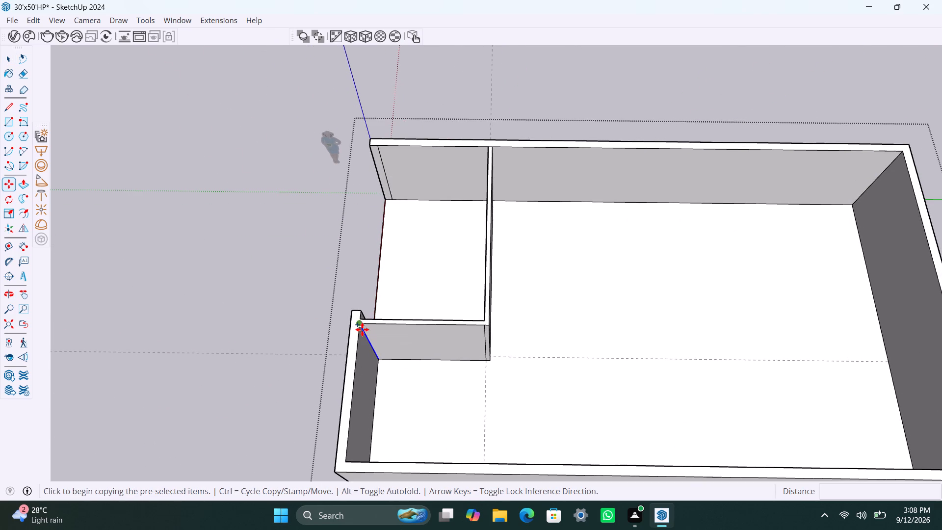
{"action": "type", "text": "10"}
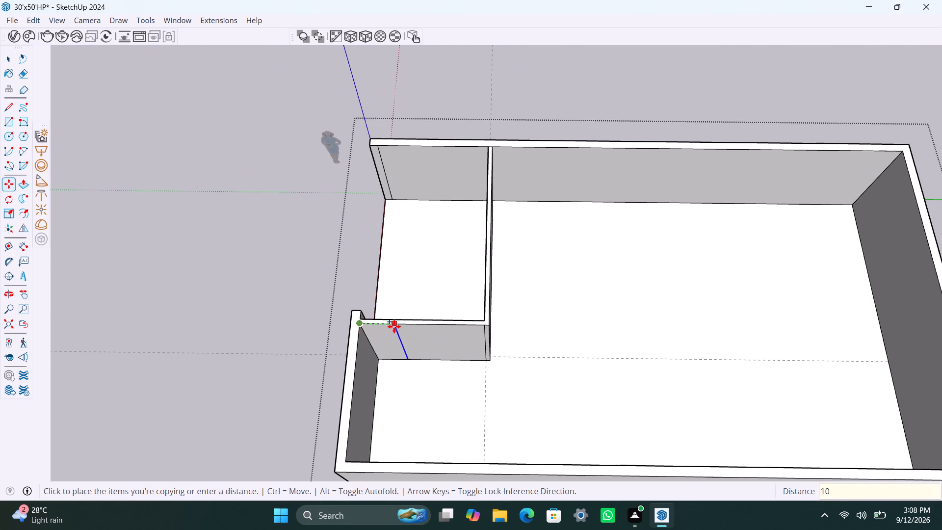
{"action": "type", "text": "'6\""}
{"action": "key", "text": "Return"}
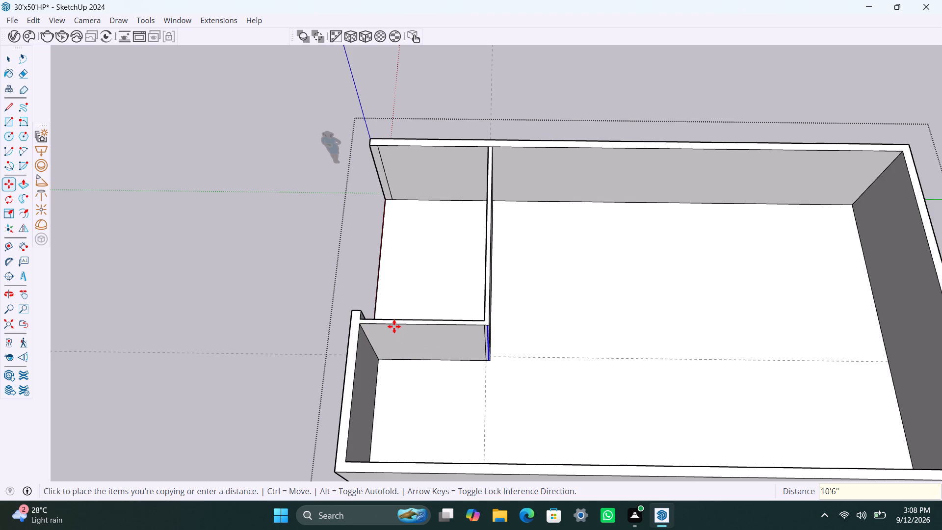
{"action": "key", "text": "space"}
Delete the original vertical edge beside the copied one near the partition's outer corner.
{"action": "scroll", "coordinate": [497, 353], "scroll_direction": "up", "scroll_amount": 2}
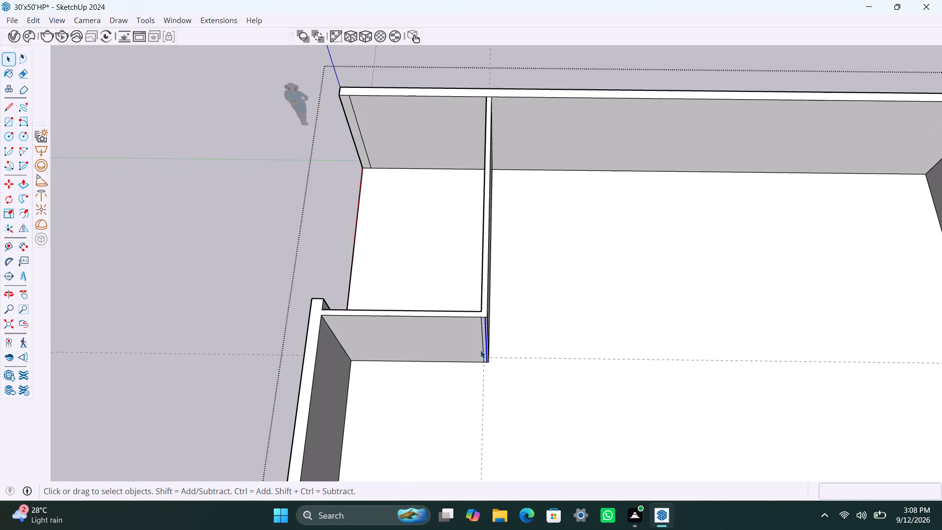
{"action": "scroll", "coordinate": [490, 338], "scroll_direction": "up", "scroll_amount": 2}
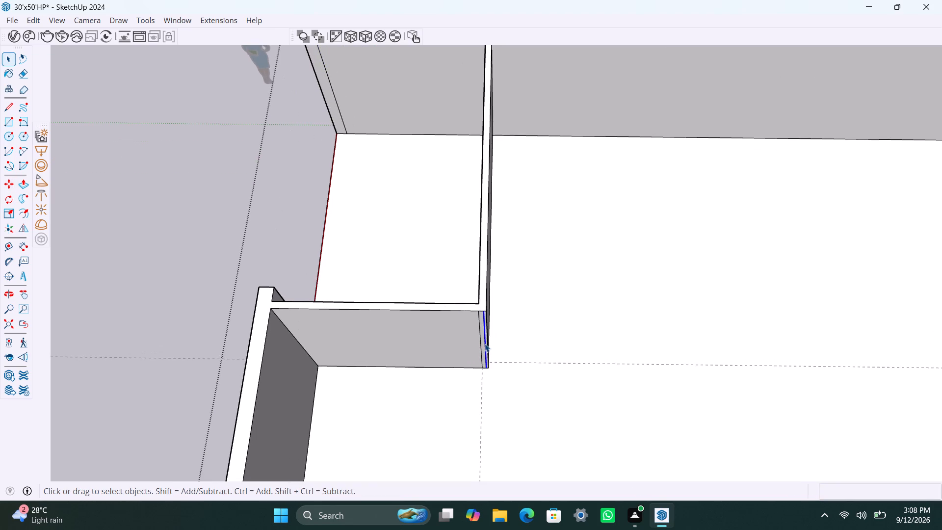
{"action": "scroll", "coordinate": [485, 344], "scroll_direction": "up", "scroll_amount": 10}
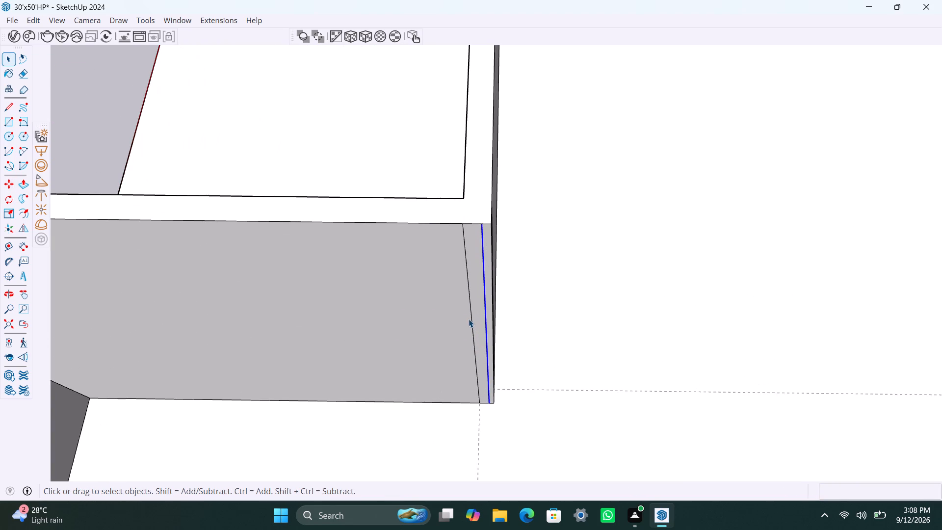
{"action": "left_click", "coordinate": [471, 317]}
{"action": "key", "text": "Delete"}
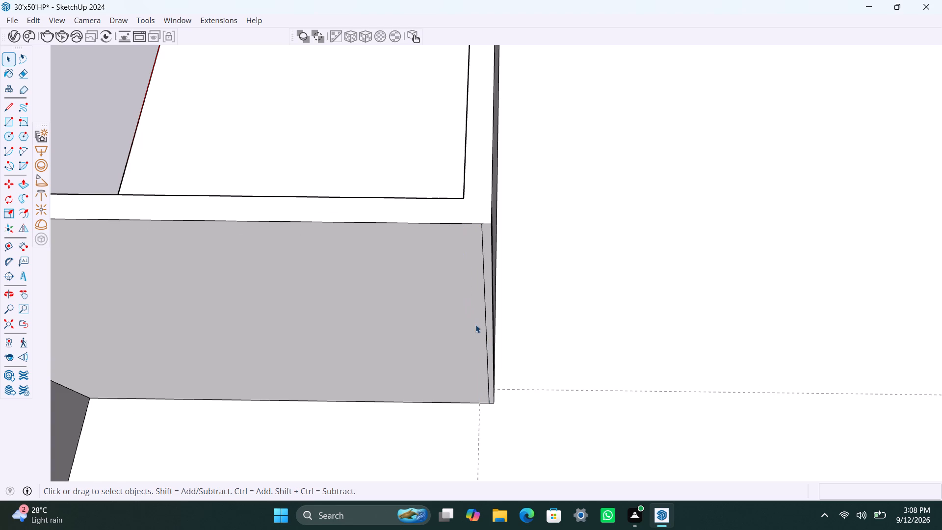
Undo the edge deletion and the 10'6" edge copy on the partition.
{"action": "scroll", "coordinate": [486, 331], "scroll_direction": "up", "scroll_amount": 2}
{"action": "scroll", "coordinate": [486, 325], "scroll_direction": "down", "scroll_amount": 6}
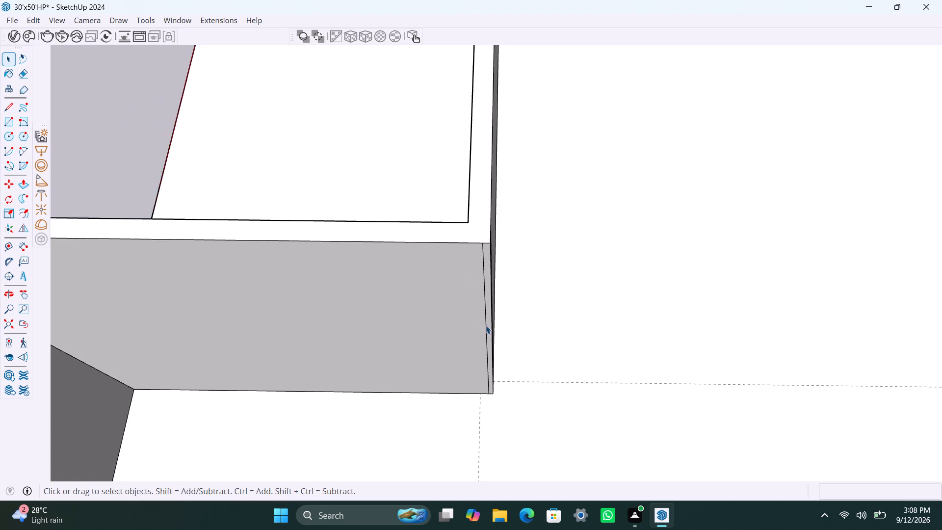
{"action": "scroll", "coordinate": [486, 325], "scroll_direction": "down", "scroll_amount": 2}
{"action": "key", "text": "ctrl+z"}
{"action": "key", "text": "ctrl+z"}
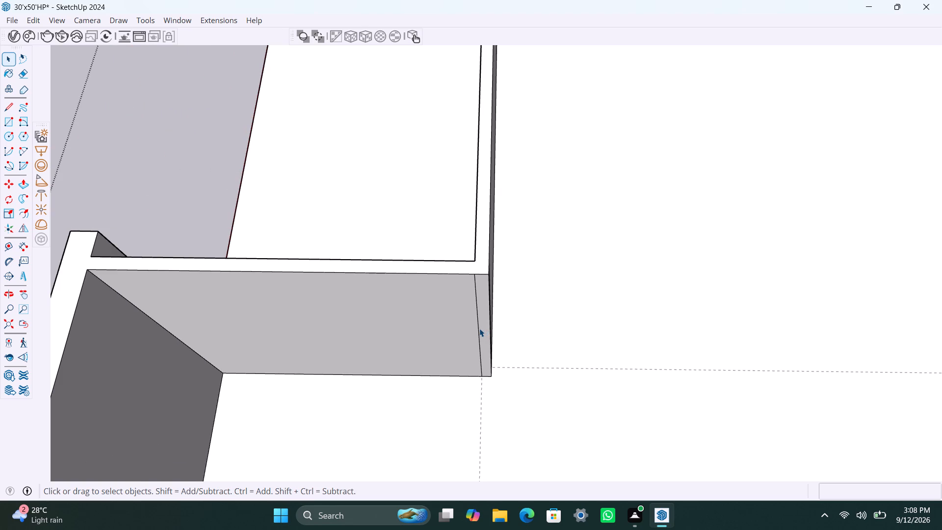
Push/Pull the narrow face at the partition's outer corner outward by 1'.
{"action": "left_click", "coordinate": [483, 320]}
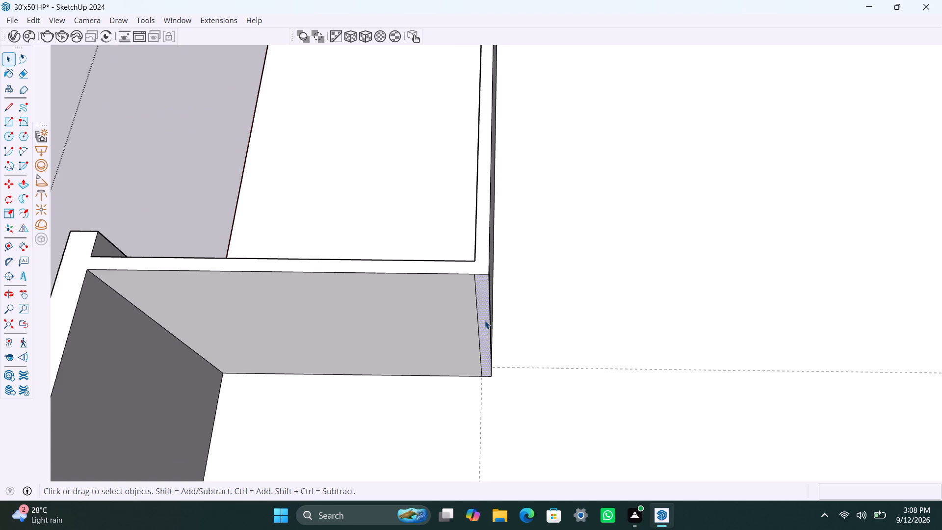
{"action": "key", "text": "p"}
{"action": "left_click_drag", "start_coordinate": [485, 320], "coordinate": [485, 330]}
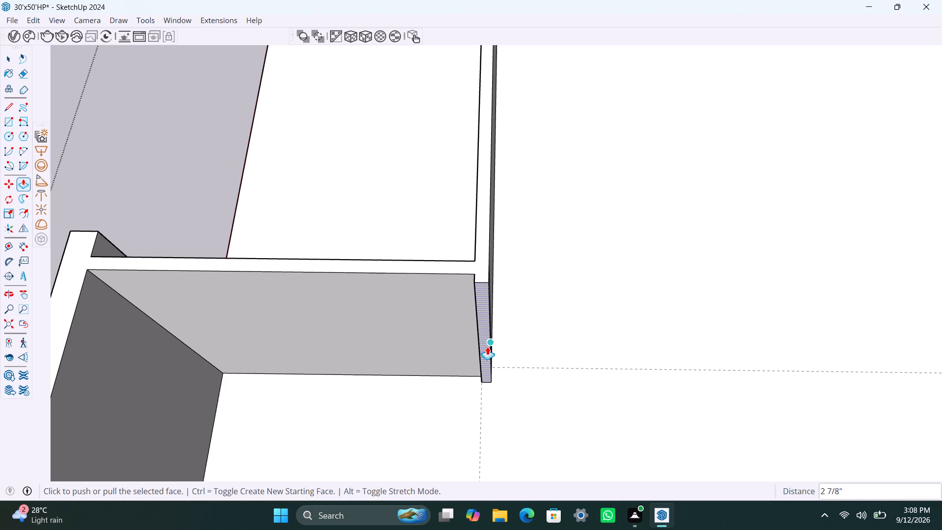
{"action": "type", "text": "1'"}
{"action": "key", "text": "Return"}
{"action": "key", "text": "space"}
Delete the leftover vertical edge on the back partition's long face where the 1' extension begins.
{"action": "scroll", "coordinate": [204, 195], "scroll_direction": "down", "scroll_amount": 13}
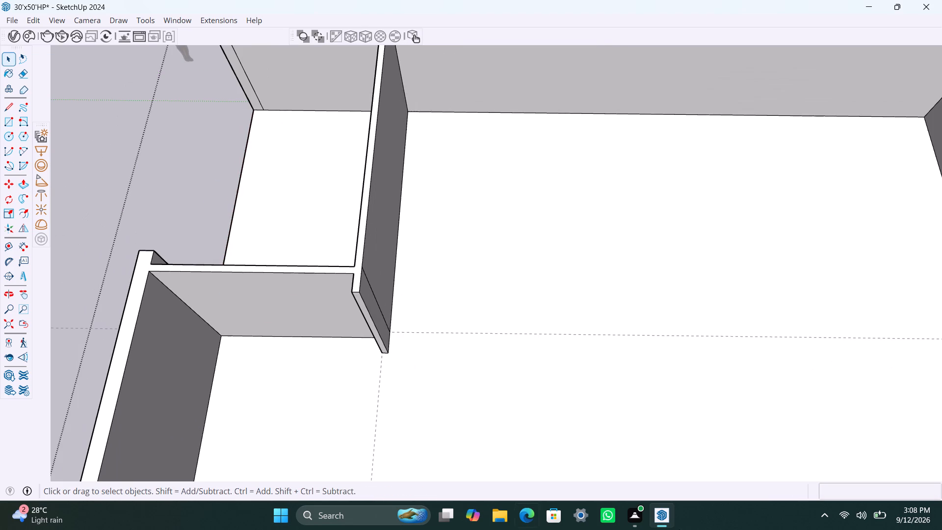
{"action": "scroll", "coordinate": [679, 529], "scroll_direction": "down", "scroll_amount": 7}
{"action": "scroll", "coordinate": [357, 441], "scroll_direction": "down", "scroll_amount": 11}
{"action": "middle_click_drag", "start_coordinate": [464, 388], "coordinate": [340, 411]}
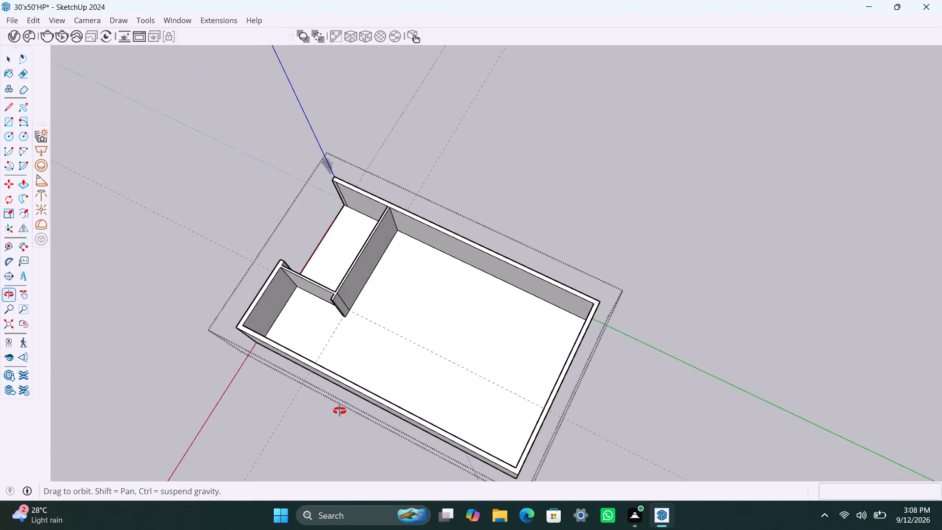
{"action": "middle_click_drag", "start_coordinate": [340, 411], "coordinate": [324, 413]}
{"action": "scroll", "coordinate": [395, 224], "scroll_direction": "down", "scroll_amount": 5}
{"action": "middle_click_drag", "start_coordinate": [405, 248], "coordinate": [402, 251]}
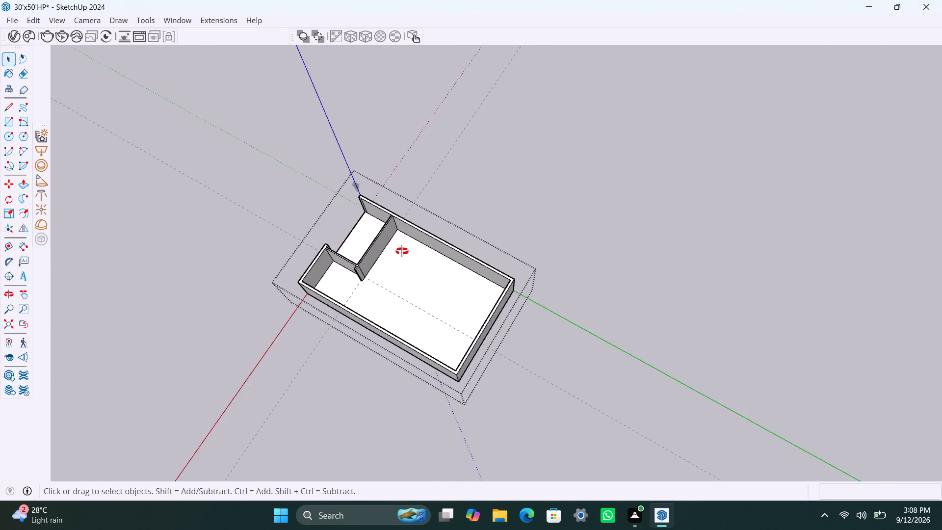
{"action": "middle_click_drag", "start_coordinate": [402, 251], "coordinate": [190, 264]}
{"action": "scroll", "coordinate": [441, 174], "scroll_direction": "up", "scroll_amount": 3}
{"action": "scroll", "coordinate": [382, 175], "scroll_direction": "up", "scroll_amount": 12}
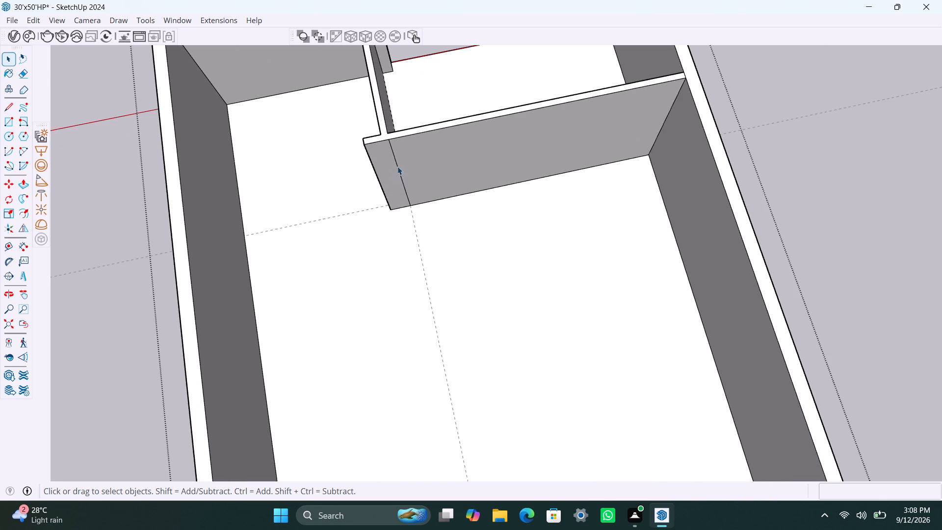
{"action": "left_click", "coordinate": [396, 161]}
{"action": "key", "text": "Delete"}
Copy the vertical edge at the front wall's inside corner 10' 3" along the side wall to the guide line intersection.
{"action": "scroll", "coordinate": [361, 200], "scroll_direction": "down", "scroll_amount": 4}
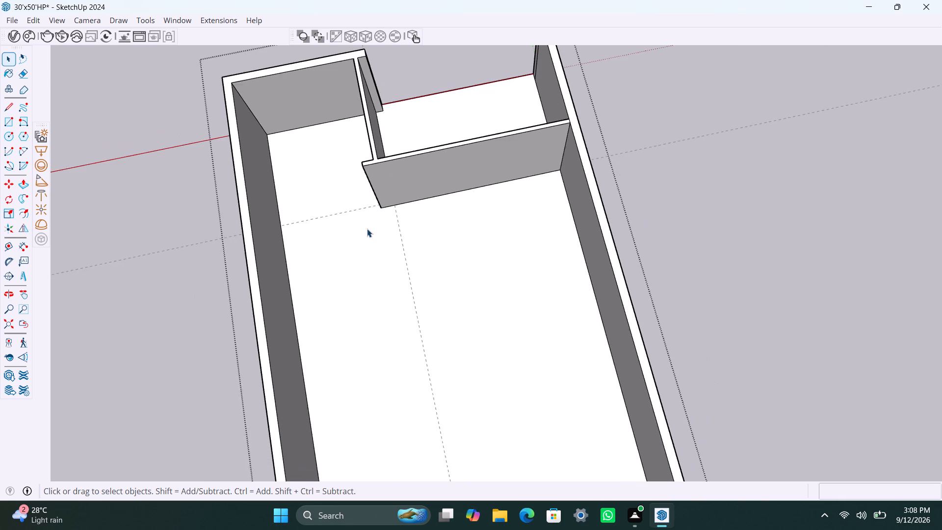
{"action": "middle_click_drag", "start_coordinate": [377, 228], "coordinate": [299, 166]}
{"action": "scroll", "coordinate": [317, 107], "scroll_direction": "up", "scroll_amount": 5}
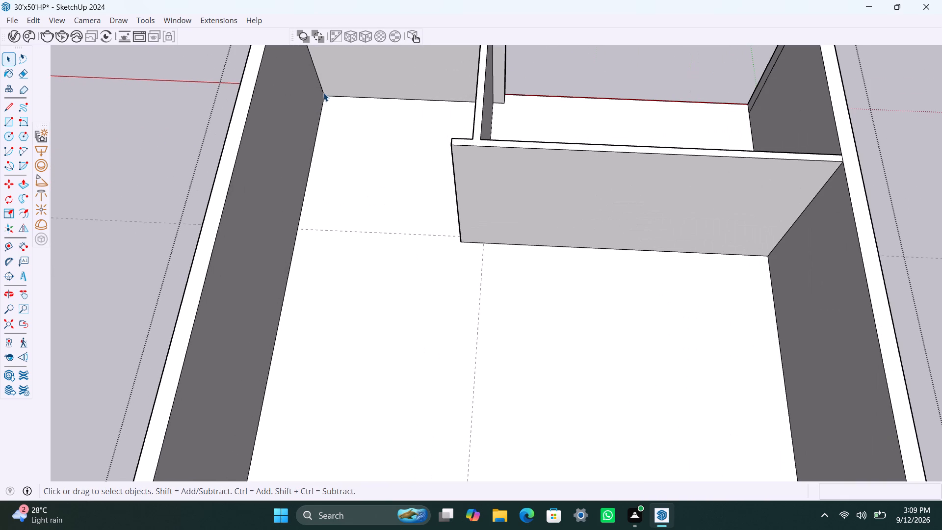
{"action": "left_click", "coordinate": [323, 92]}
{"action": "key", "text": "m"}
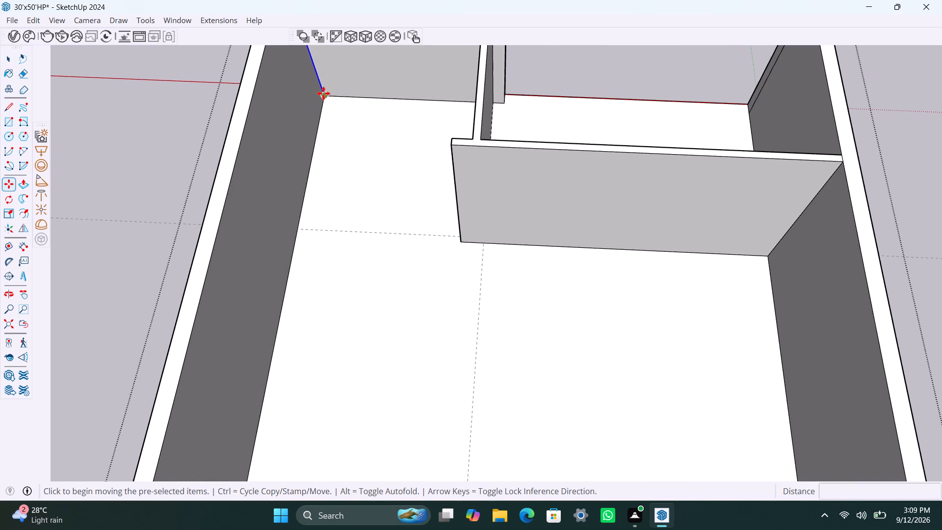
{"action": "left_click", "coordinate": [323, 93]}
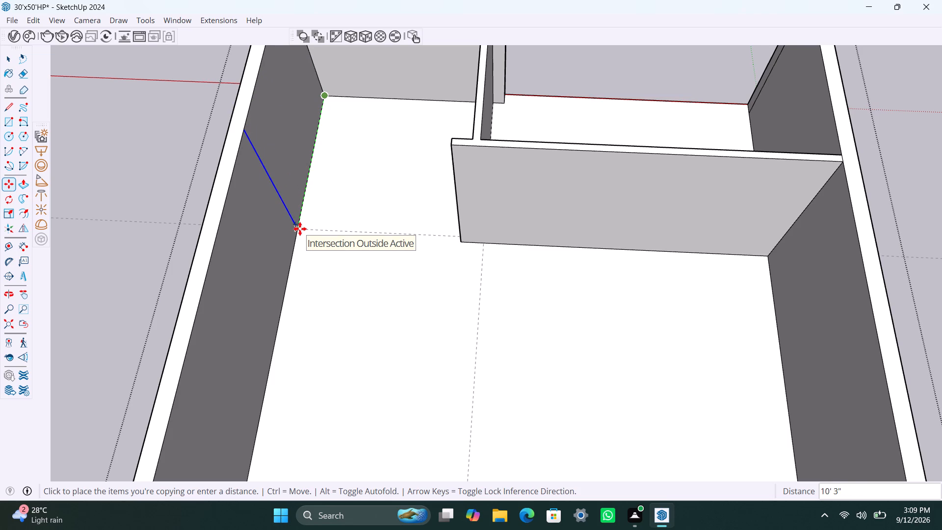
{"action": "left_click", "coordinate": [300, 229]}
{"action": "key", "text": "m"}
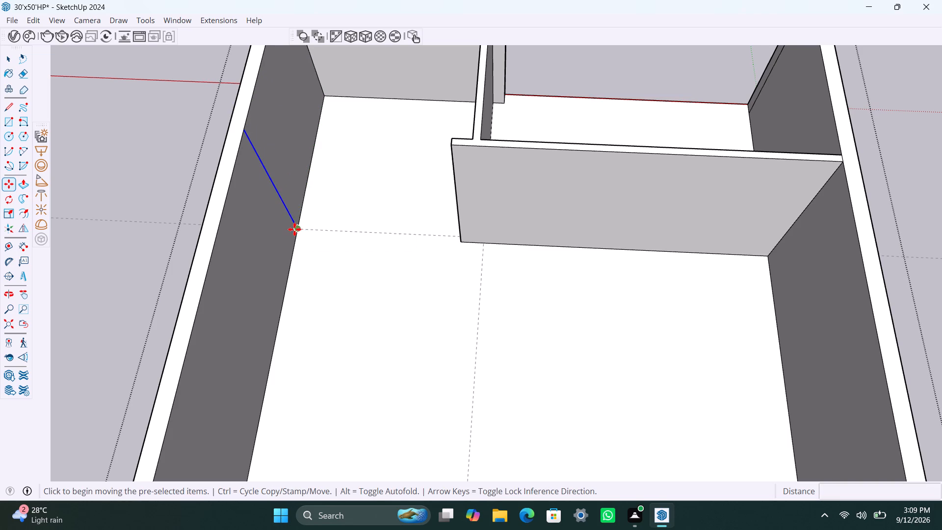
Copy the vertical edge on the side wall 4.5" along the wall to outline the new partition's thickness.
{"action": "left_click", "coordinate": [295, 227]}
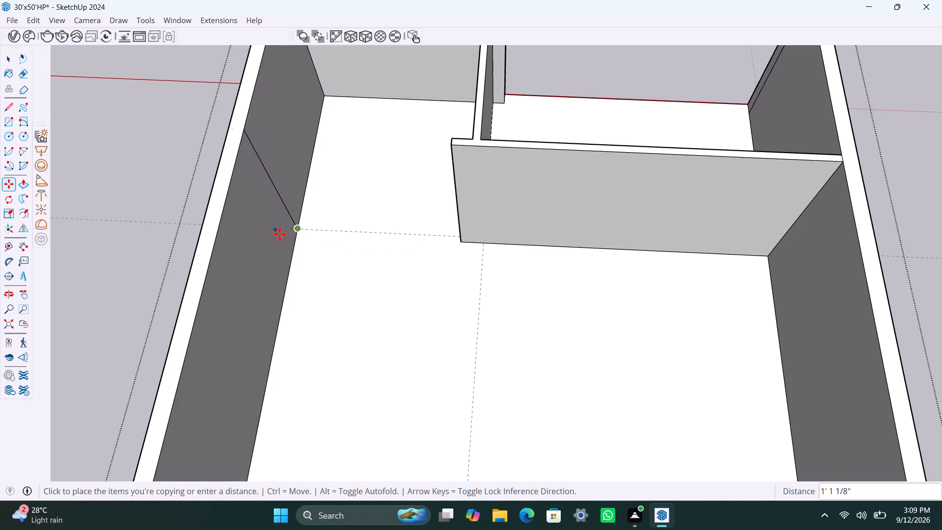
{"action": "type", "text": "4.5\""}
{"action": "key", "text": "Return"}
{"action": "key", "text": "space"}
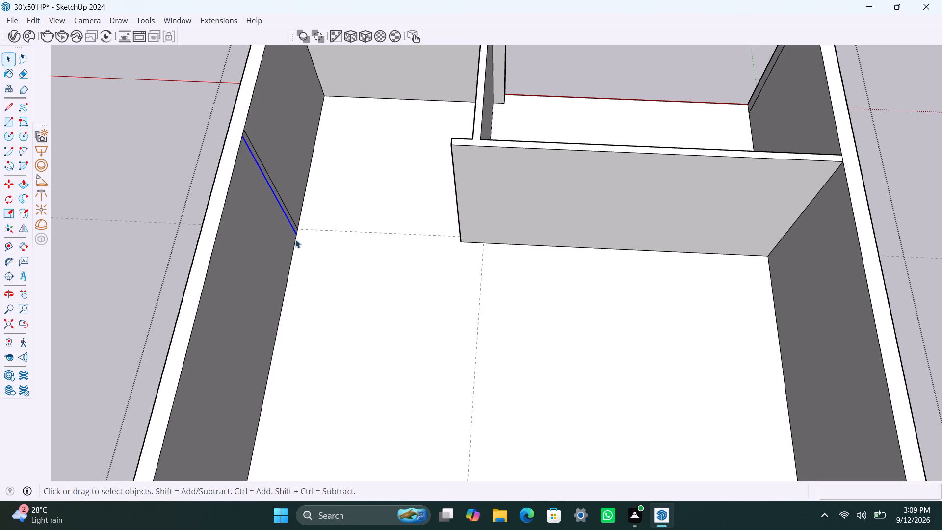
Push/Pull the 4.5" strip on the side wall about 4' 8 1/2" along the guide line towards the existing partition.
{"action": "scroll", "coordinate": [281, 191], "scroll_direction": "up", "scroll_amount": 7}
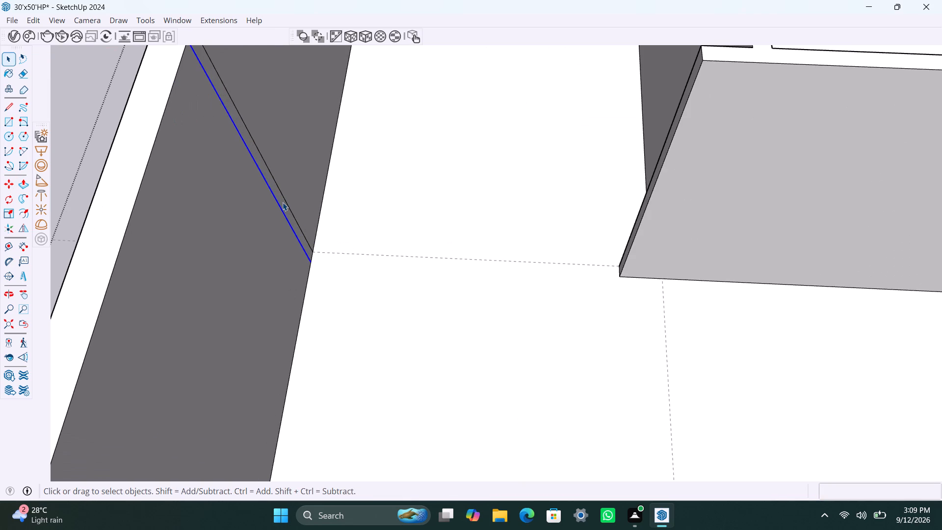
{"action": "left_click", "coordinate": [283, 202]}
{"action": "key", "text": "p"}
{"action": "left_click_drag", "start_coordinate": [283, 202], "coordinate": [288, 201]}
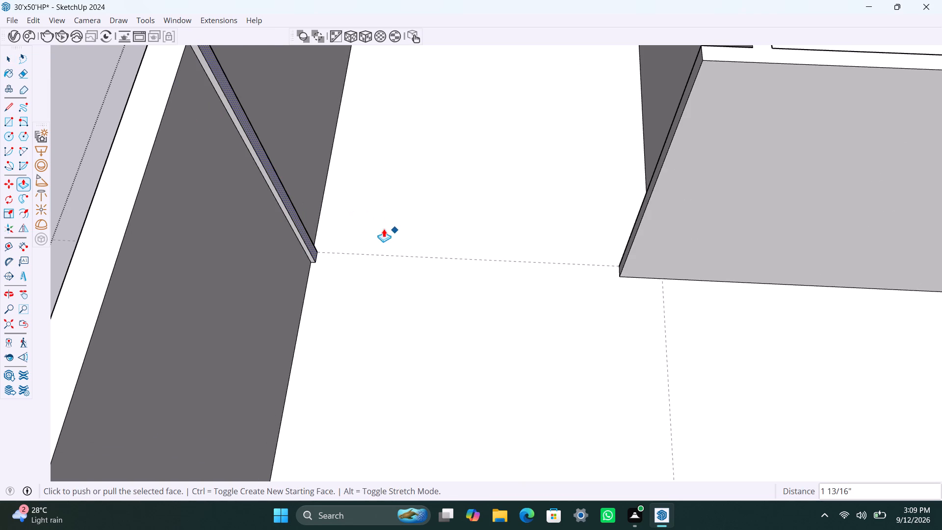
{"action": "left_click_drag", "start_coordinate": [315, 246], "coordinate": [460, 261]}
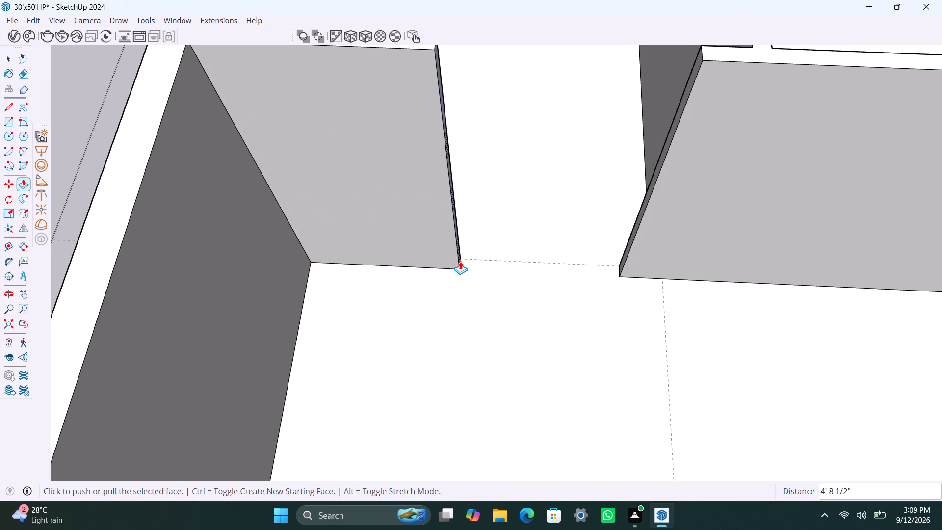
{"action": "key", "text": "space"}
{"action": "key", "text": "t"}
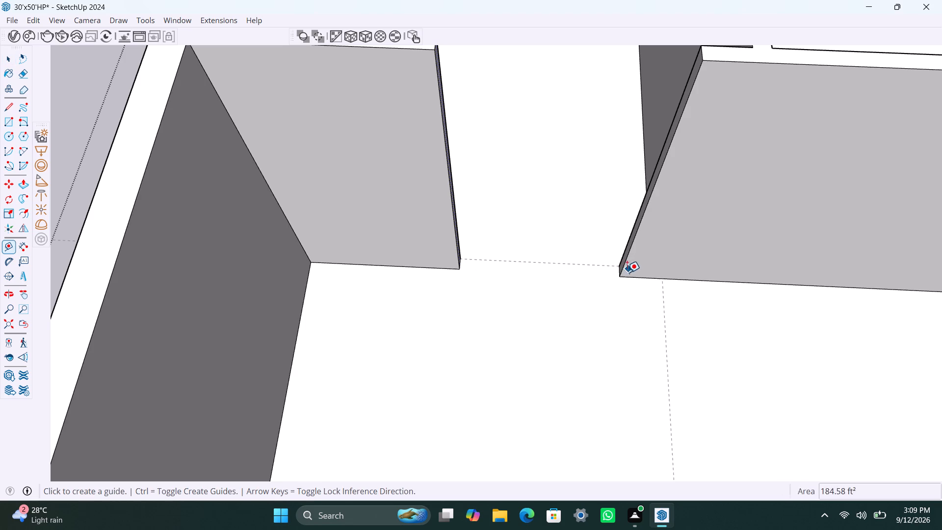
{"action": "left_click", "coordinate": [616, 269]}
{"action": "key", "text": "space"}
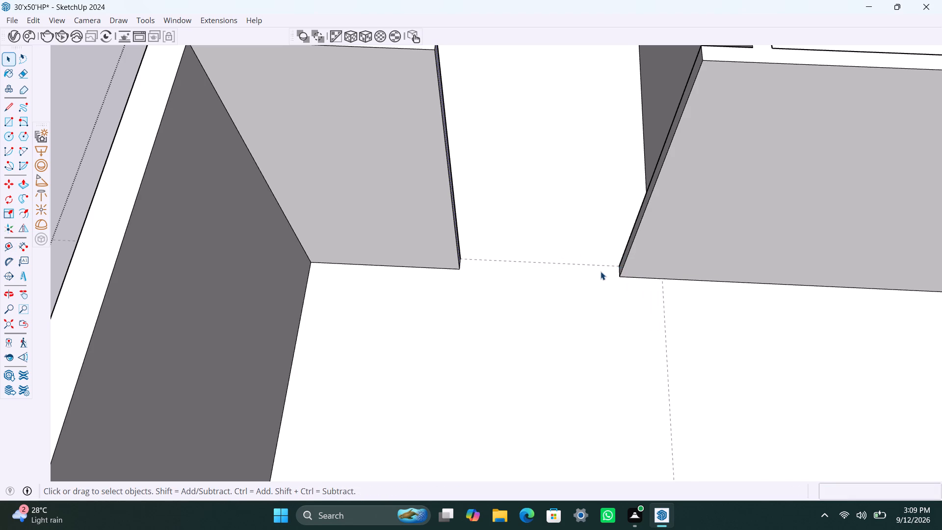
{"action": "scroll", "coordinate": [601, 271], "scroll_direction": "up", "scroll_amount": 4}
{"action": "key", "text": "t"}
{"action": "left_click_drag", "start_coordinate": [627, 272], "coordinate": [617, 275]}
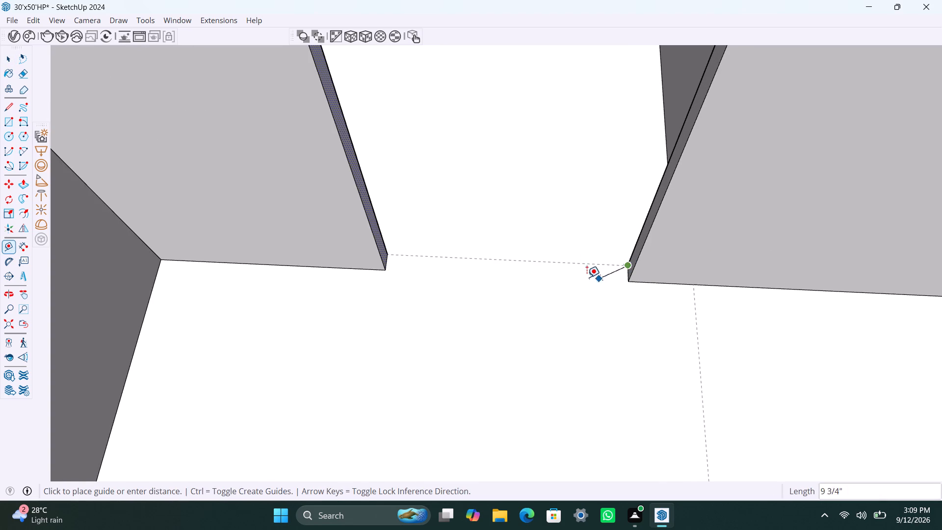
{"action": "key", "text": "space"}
Place a guide line 3' from the existing partition's end edge, towards the new partition, to mark the door width.
{"action": "key", "text": "t"}
{"action": "scroll", "coordinate": [634, 273], "scroll_direction": "up", "scroll_amount": 4}
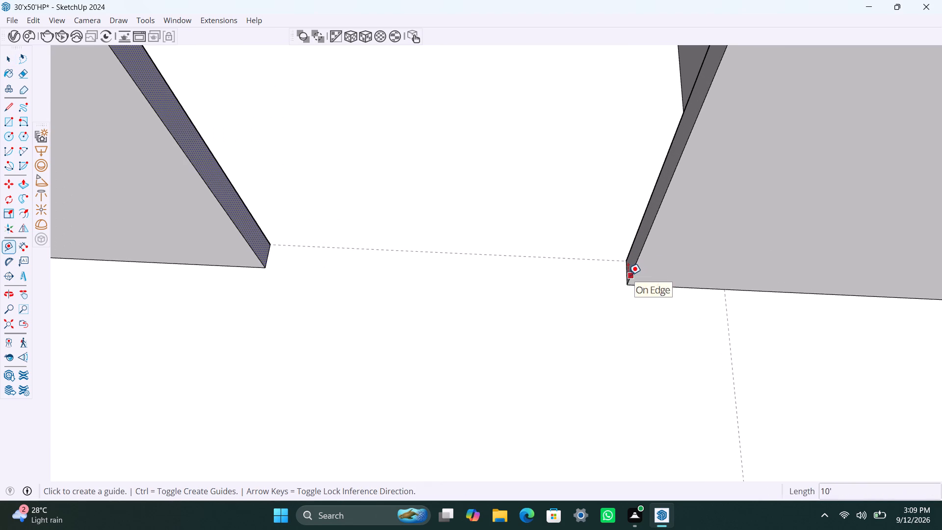
{"action": "left_click_drag", "start_coordinate": [625, 277], "coordinate": [560, 275]}
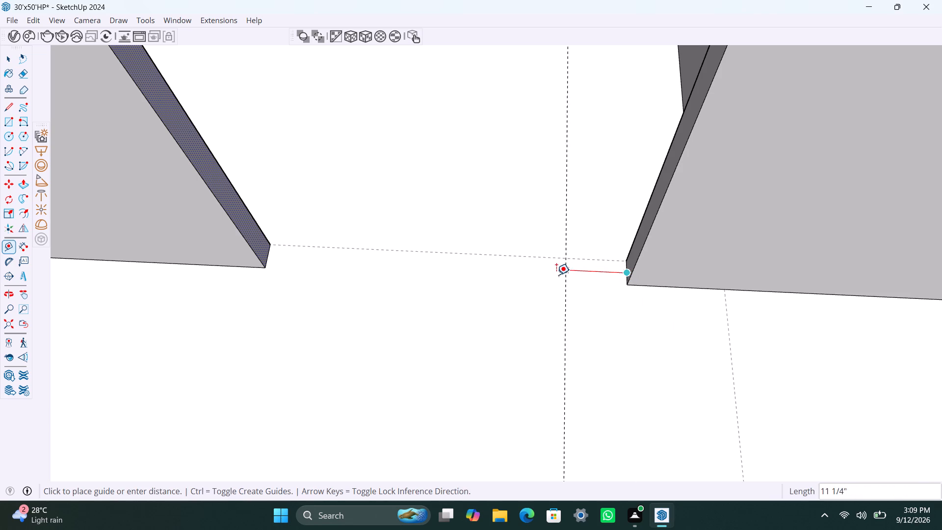
{"action": "type", "text": "3'"}
{"action": "key", "text": "Return"}
{"action": "key", "text": "space"}
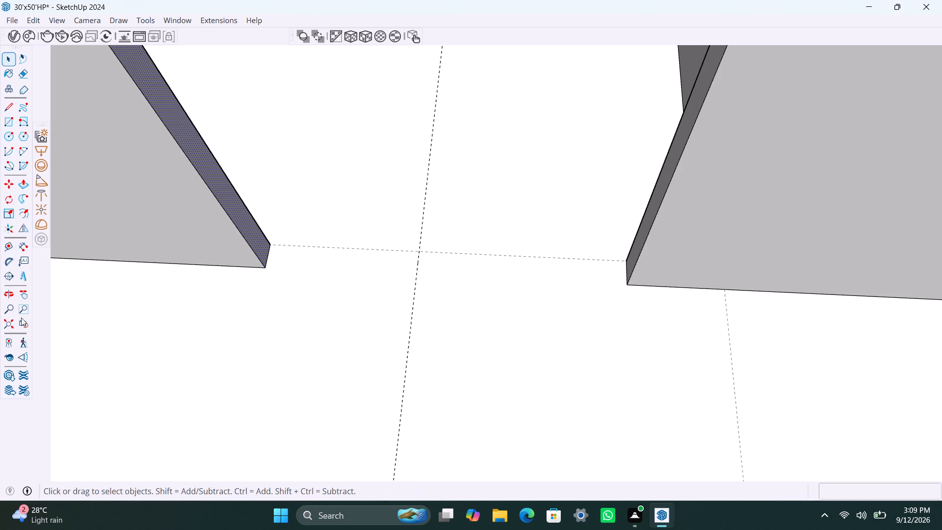
Push/Pull the new partition's end face up to the 3' guide line.
{"action": "key", "text": "p"}
{"action": "left_click_drag", "start_coordinate": [201, 159], "coordinate": [415, 296]}
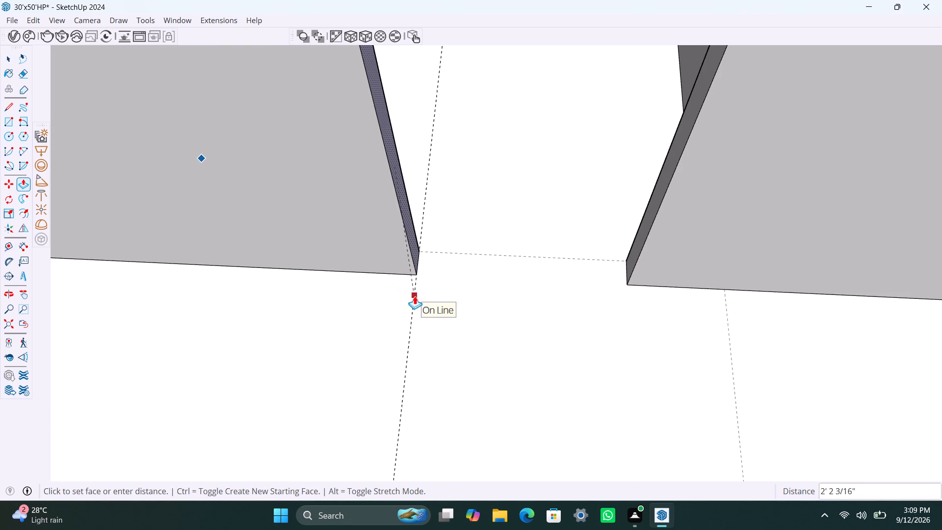
{"action": "left_click_drag", "start_coordinate": [415, 296], "coordinate": [416, 297]}
{"action": "key", "text": "space"}
Copy the short top edge of the new partition's end face 3' down to mark the door head.
{"action": "scroll", "coordinate": [436, 259], "scroll_direction": "down", "scroll_amount": 14}
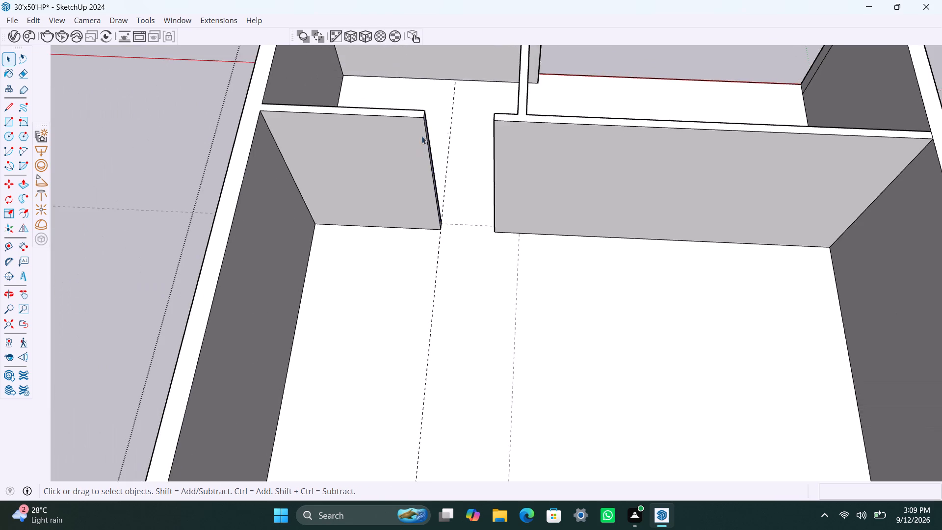
{"action": "scroll", "coordinate": [425, 134], "scroll_direction": "up", "scroll_amount": 2}
{"action": "scroll", "coordinate": [506, 118], "scroll_direction": "up", "scroll_amount": 2}
{"action": "scroll", "coordinate": [391, 102], "scroll_direction": "up", "scroll_amount": 8}
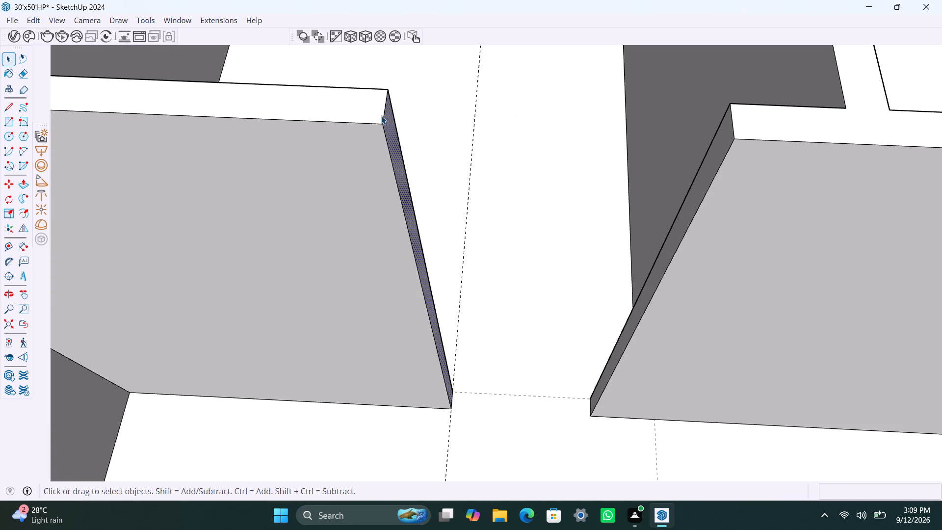
{"action": "left_click", "coordinate": [385, 118]}
{"action": "key", "text": "m"}
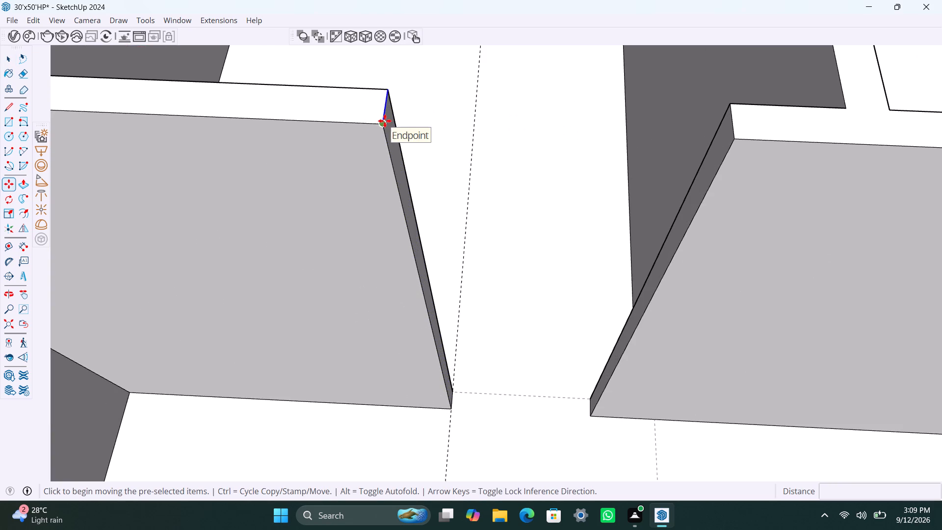
{"action": "left_click_drag", "start_coordinate": [385, 121], "coordinate": [383, 130]}
{"action": "type", "text": "3'"}
{"action": "key", "text": "Return"}
{"action": "key", "text": "space"}
Push/Pull the upper part of the end face 3' across to the opposite partition, bridging over the door opening.
{"action": "left_click", "coordinate": [401, 178]}
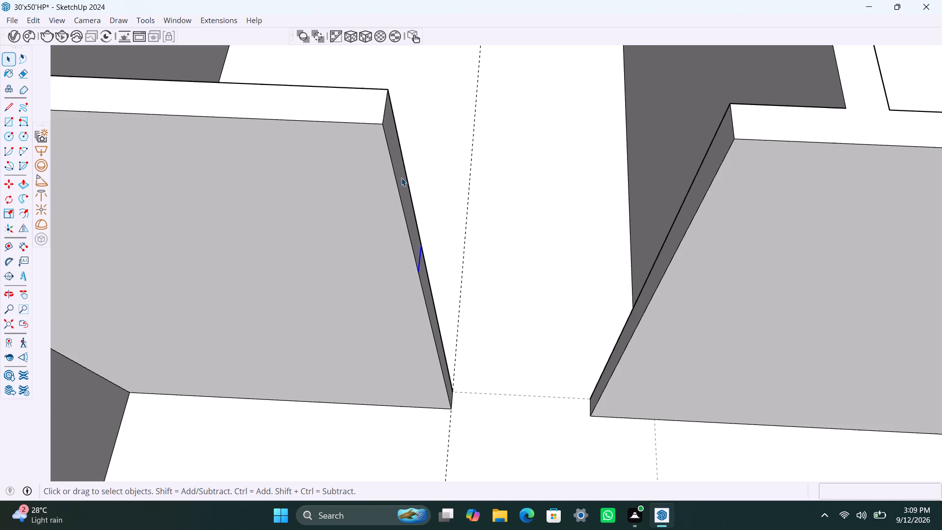
{"action": "key", "text": "p"}
{"action": "left_click_drag", "start_coordinate": [401, 178], "coordinate": [654, 174]}
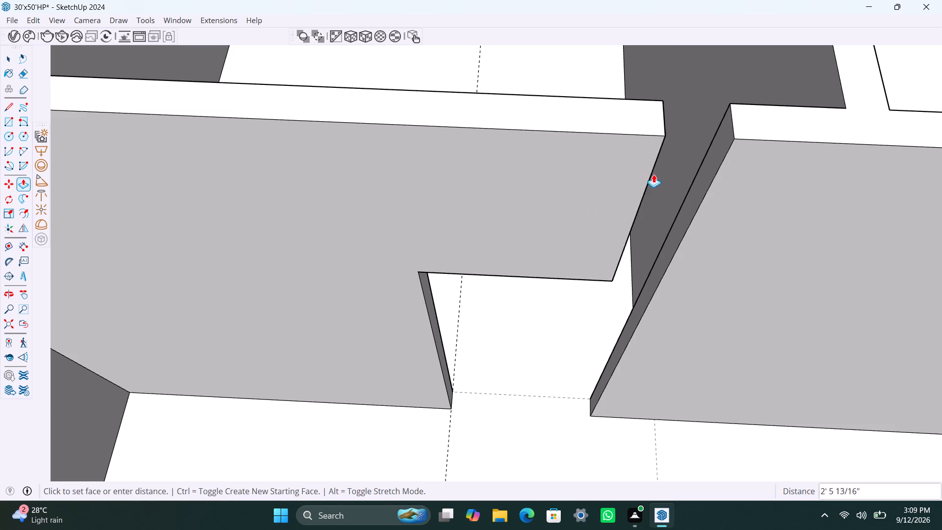
{"action": "left_click_drag", "start_coordinate": [654, 174], "coordinate": [717, 153]}
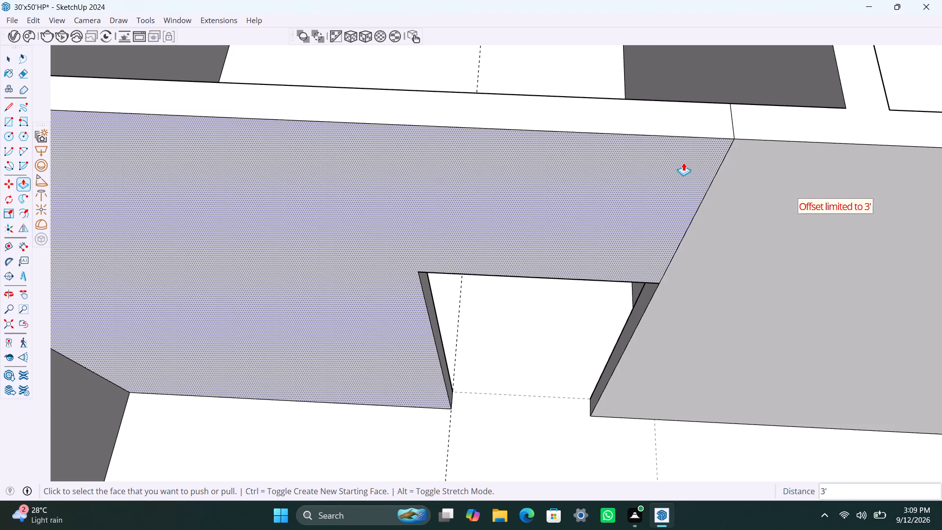
Save the model.
{"action": "key", "text": "ctrl+s"}
{"action": "key", "text": "space"}
Examine the doorway in the partition and the undivided floor area behind it from above.
{"action": "scroll", "coordinate": [622, 212], "scroll_direction": "down", "scroll_amount": 16}
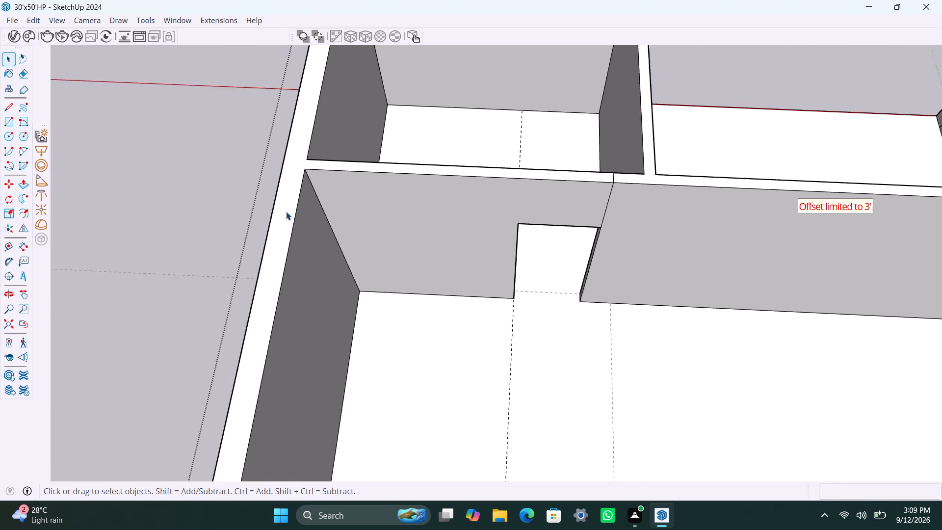
{"action": "triple_click", "coordinate": [155, 126]}
{"action": "scroll", "coordinate": [668, 470], "scroll_direction": "down", "scroll_amount": 4}
{"action": "middle_click_drag", "start_coordinate": [632, 428], "coordinate": [577, 380], "text": "shift"}
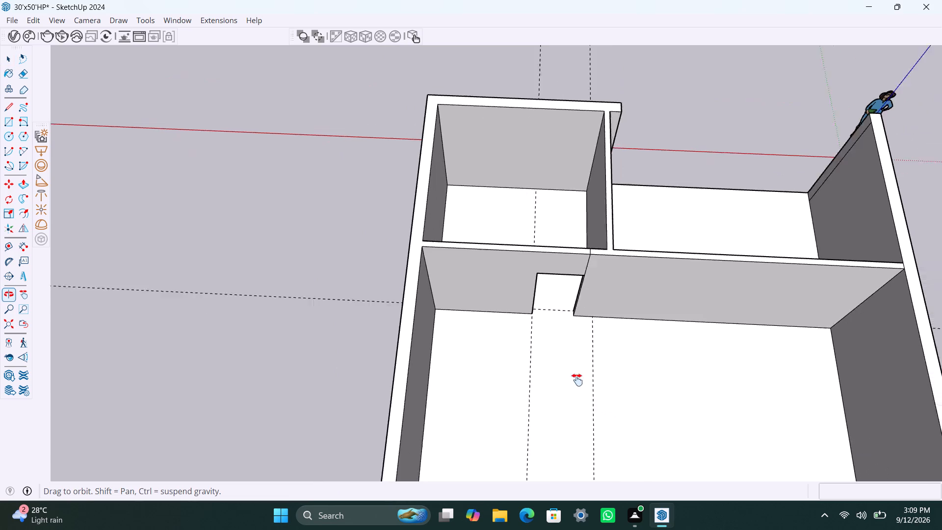
{"action": "middle_click_drag", "start_coordinate": [577, 380], "coordinate": [552, 360], "text": "shift"}
{"action": "triple_click", "coordinate": [552, 354]}
{"action": "double_click", "coordinate": [524, 292]}
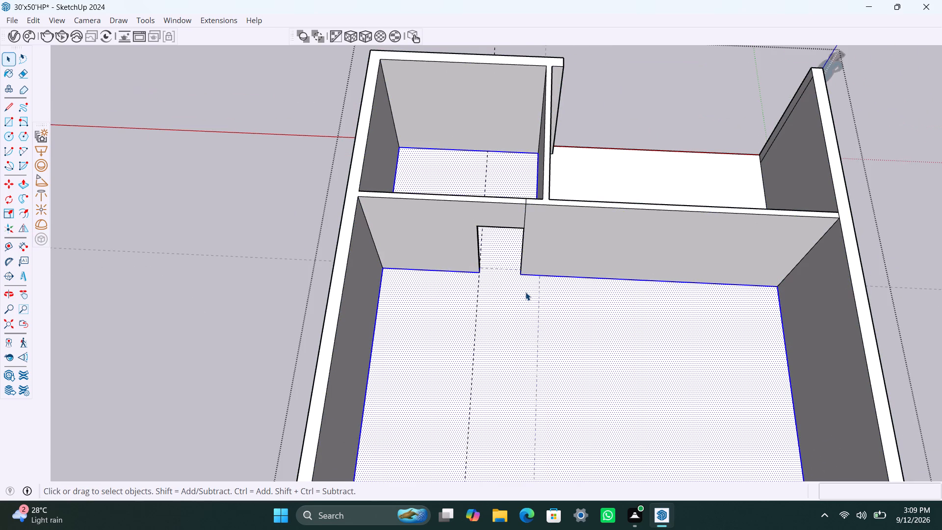
{"action": "scroll", "coordinate": [562, 349], "scroll_direction": "down", "scroll_amount": 4}
{"action": "middle_click_drag", "start_coordinate": [561, 352], "coordinate": [559, 307]}
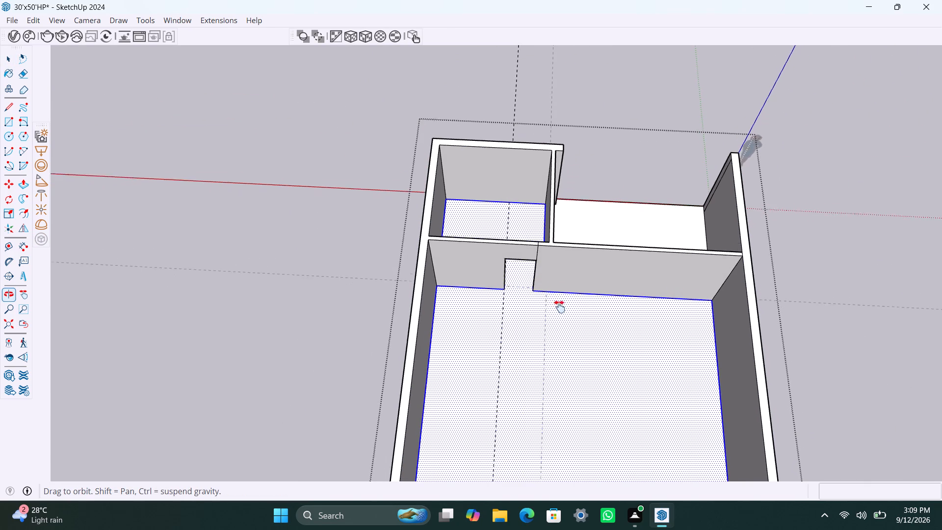
{"action": "middle_click_drag", "start_coordinate": [559, 307], "coordinate": [547, 229]}
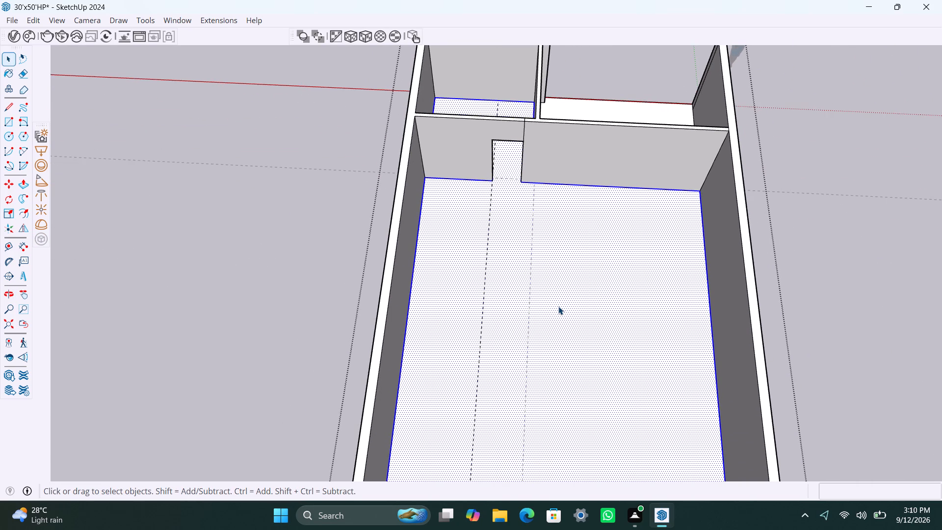
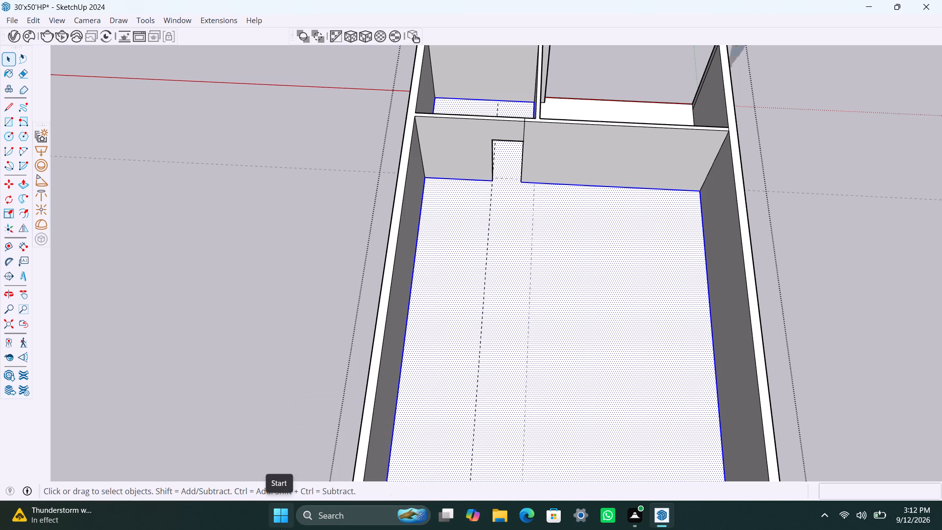
Copy the vertical corner edge where the doorway partition meets the long outer wall 4' along that outer wall.
{"action": "scroll", "coordinate": [459, 185], "scroll_direction": "down", "scroll_amount": 3}
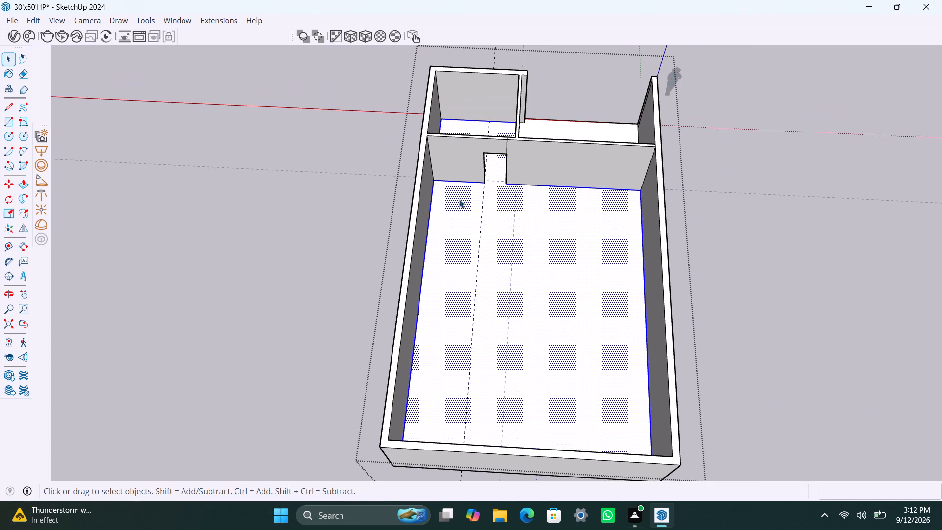
{"action": "scroll", "coordinate": [467, 202], "scroll_direction": "down", "scroll_amount": 2}
{"action": "middle_click_drag", "start_coordinate": [572, 223], "coordinate": [430, 240]}
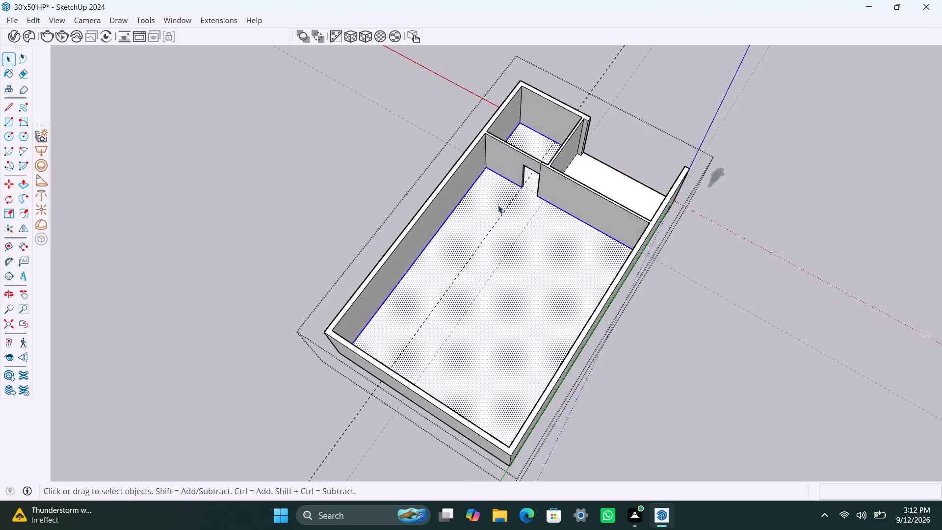
{"action": "scroll", "coordinate": [497, 202], "scroll_direction": "up", "scroll_amount": 3}
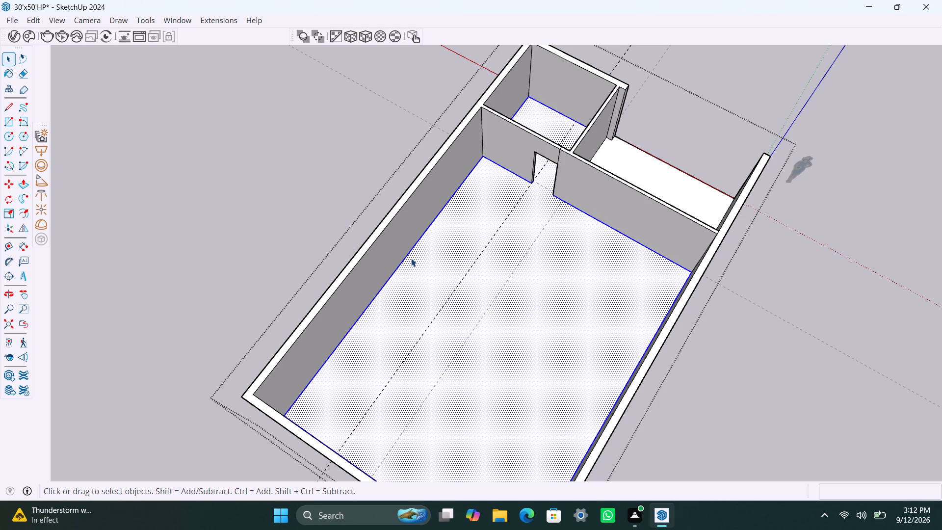
{"action": "scroll", "coordinate": [465, 116], "scroll_direction": "up", "scroll_amount": 2}
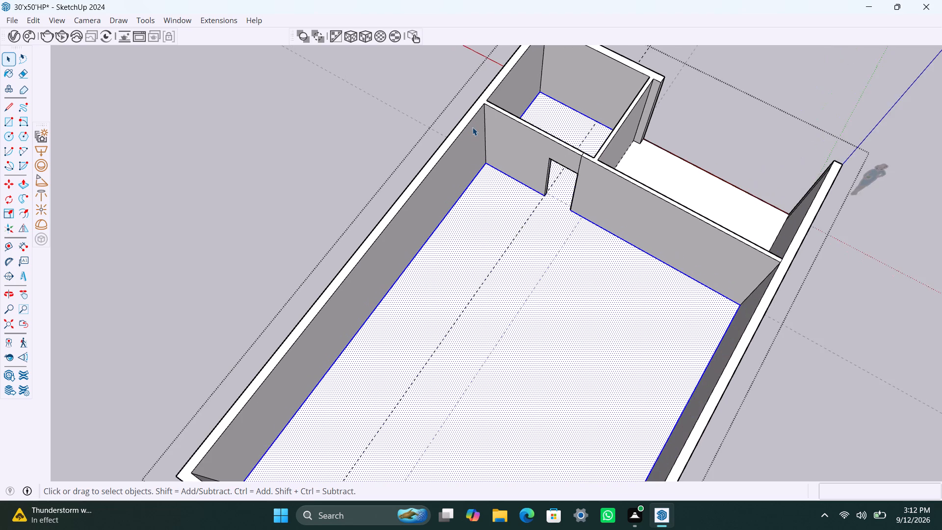
{"action": "scroll", "coordinate": [475, 127], "scroll_direction": "up", "scroll_amount": 1}
{"action": "left_click", "coordinate": [486, 123]}
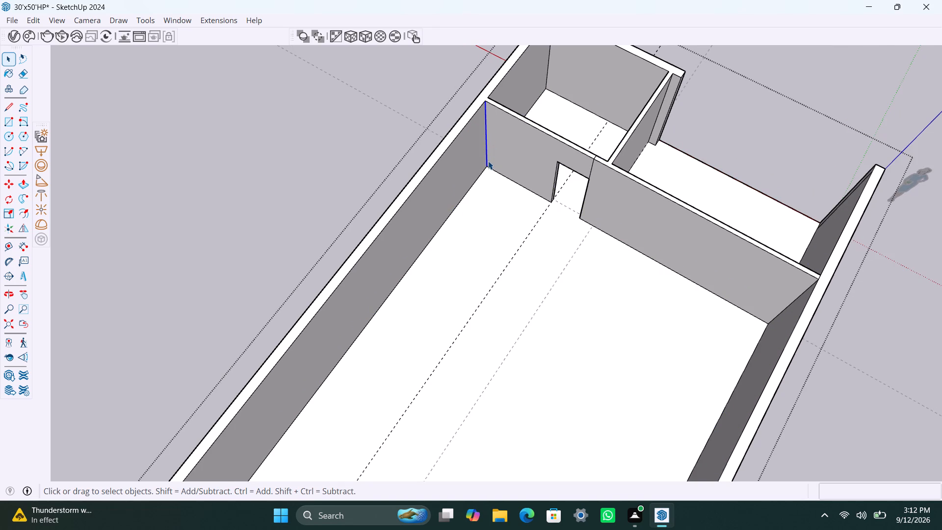
{"action": "key", "text": "m"}
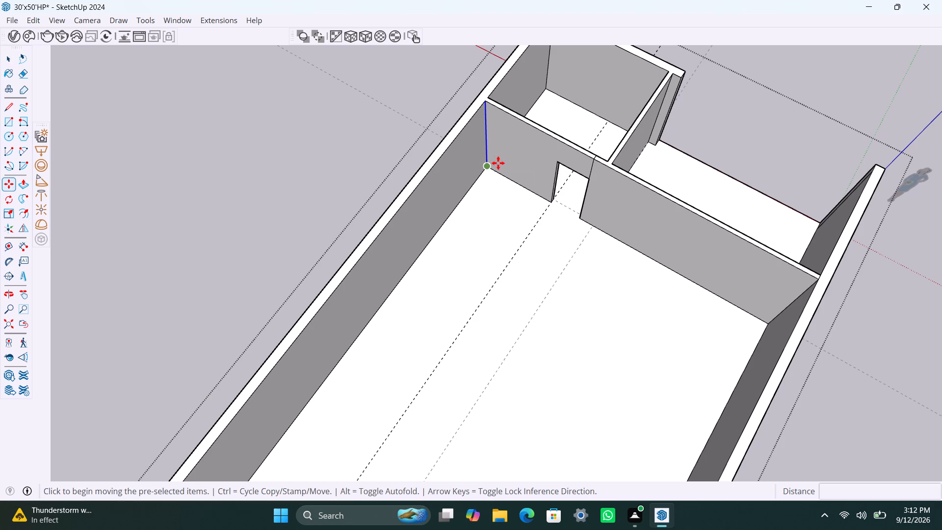
{"action": "left_click_drag", "start_coordinate": [487, 163], "coordinate": [477, 167]}
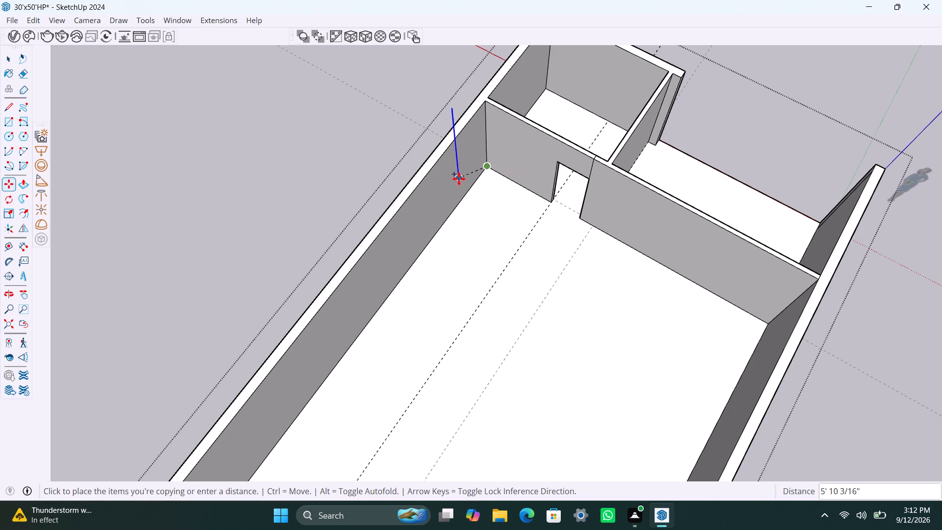
{"action": "type", "text": "4'"}
{"action": "key", "text": "Return"}
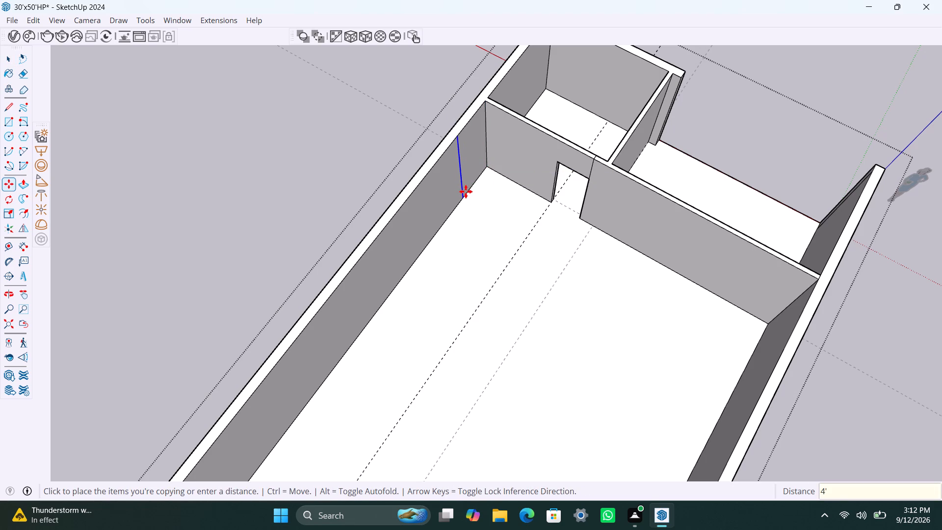
Copy the new vertical edge another 4.5" along the outer wall to mark the partition thickness.
{"action": "key", "text": "m"}
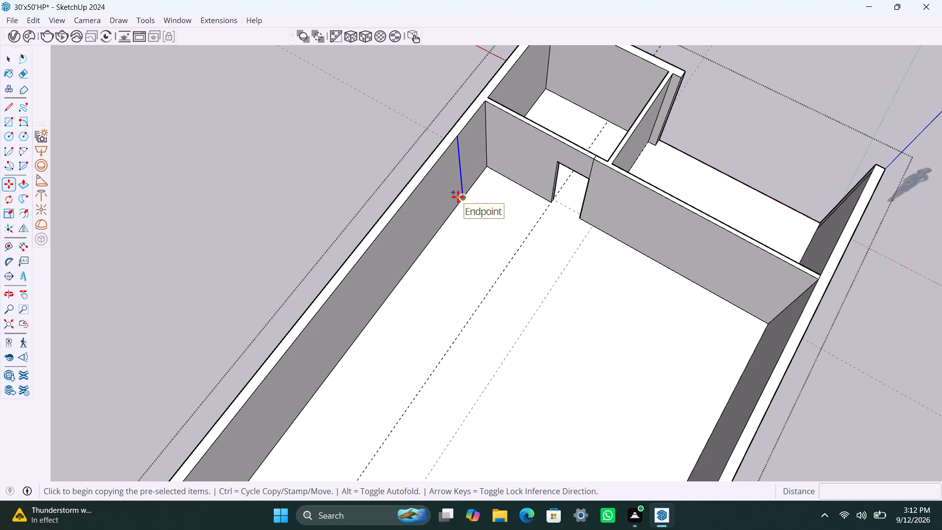
{"action": "left_click", "coordinate": [463, 199]}
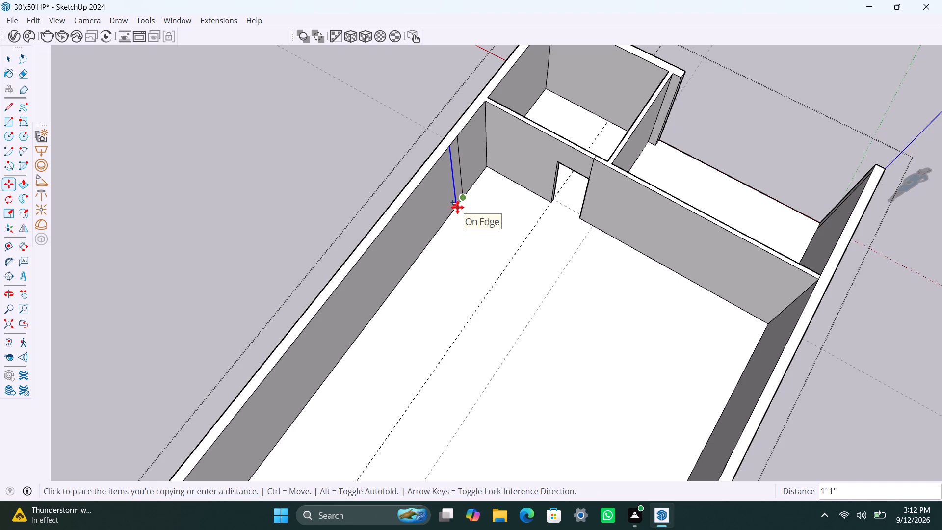
{"action": "type", "text": "4.5\""}
{"action": "key", "text": "Return"}
{"action": "key", "text": "space"}
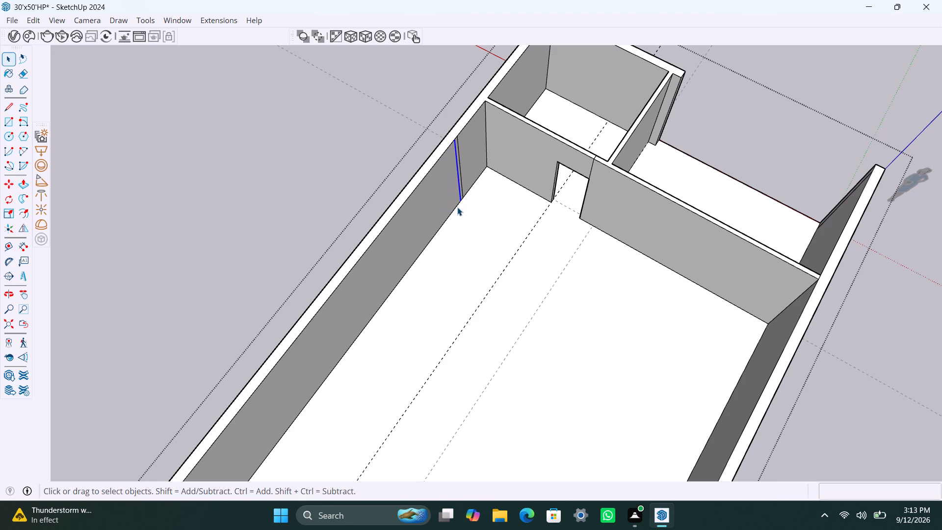
Push/Pull the 4.5" strip on the outer wall 7' into the room to form a new partition.
{"action": "scroll", "coordinate": [458, 170], "scroll_direction": "up", "scroll_amount": 10}
{"action": "left_click", "coordinate": [460, 187]}
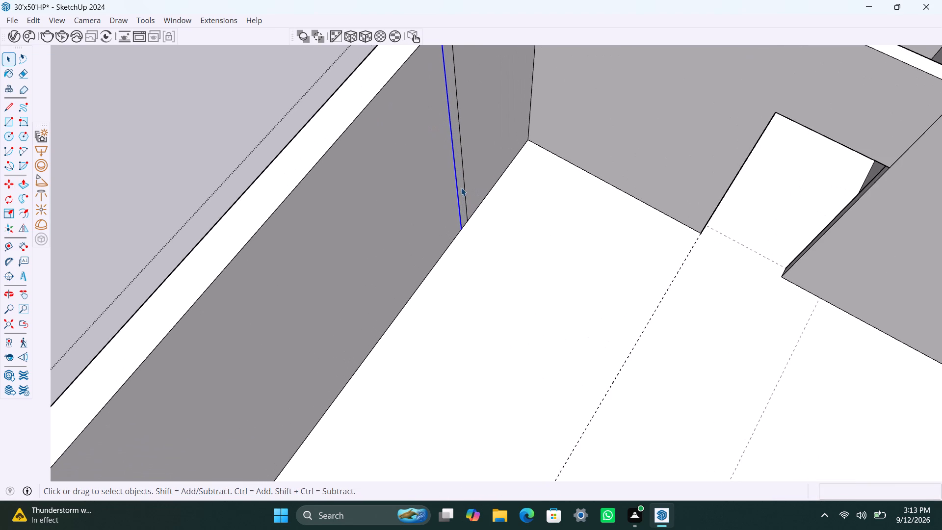
{"action": "key", "text": "p"}
{"action": "left_click_drag", "start_coordinate": [460, 189], "coordinate": [510, 238]}
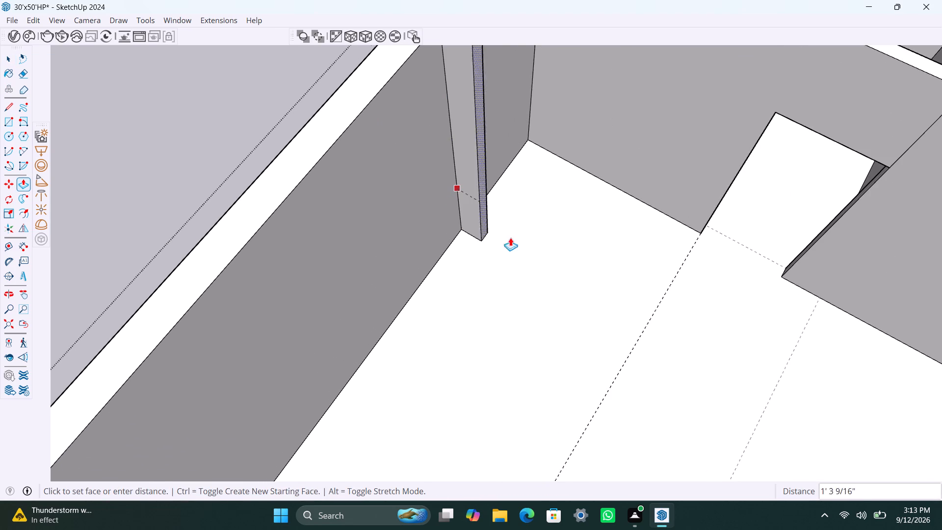
{"action": "left_click_drag", "start_coordinate": [510, 238], "coordinate": [568, 282]}
{"action": "type", "text": "7'"}
{"action": "key", "text": "Return"}
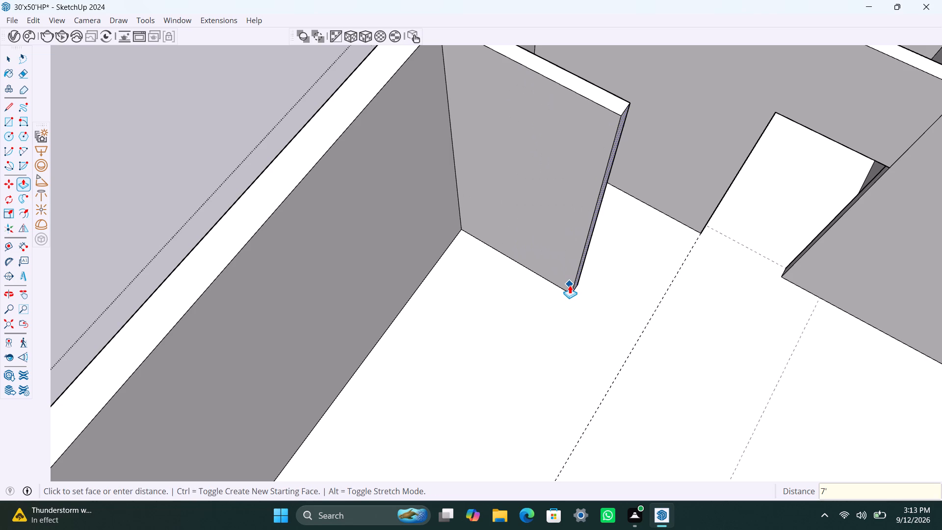
{"action": "key", "text": "space"}
Push/Pull the new partition's end face 1/2" further to meet the dashed guide line on the floor.
{"action": "scroll", "coordinate": [698, 284], "scroll_direction": "down", "scroll_amount": 2}
{"action": "middle_click_drag", "start_coordinate": [695, 285], "coordinate": [559, 222]}
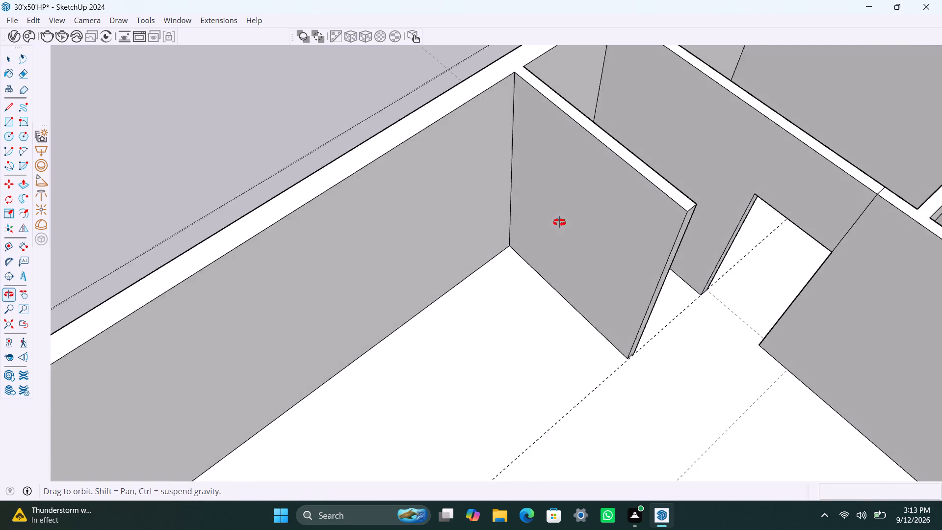
{"action": "middle_click_drag", "start_coordinate": [559, 222], "coordinate": [424, 235]}
{"action": "scroll", "coordinate": [617, 407], "scroll_direction": "up", "scroll_amount": 4}
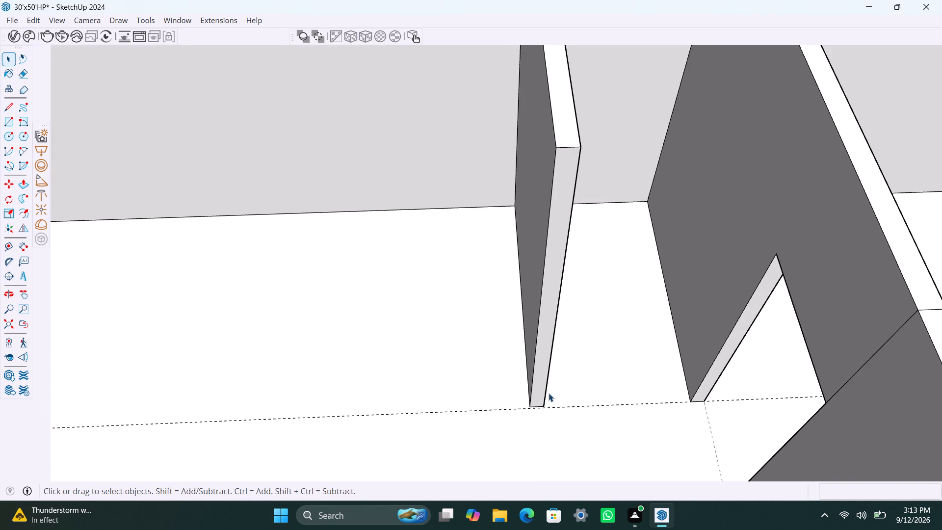
{"action": "scroll", "coordinate": [548, 392], "scroll_direction": "up", "scroll_amount": 4}
{"action": "left_click", "coordinate": [539, 391]}
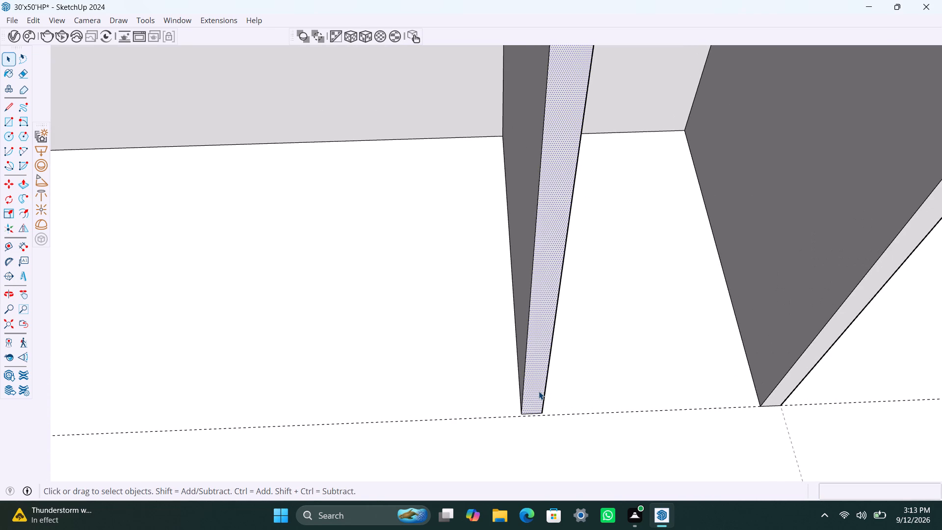
{"action": "key", "text": "p"}
{"action": "left_click", "coordinate": [539, 391]}
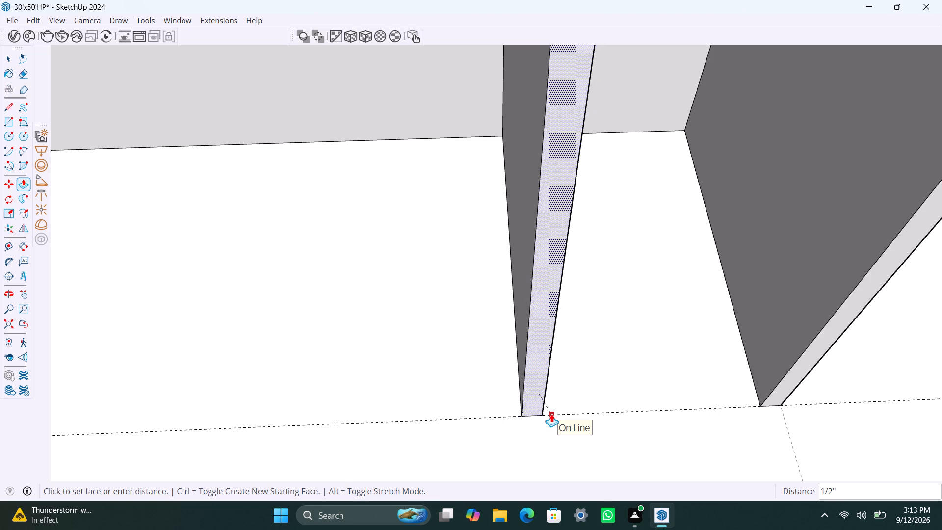
{"action": "left_click", "coordinate": [552, 414]}
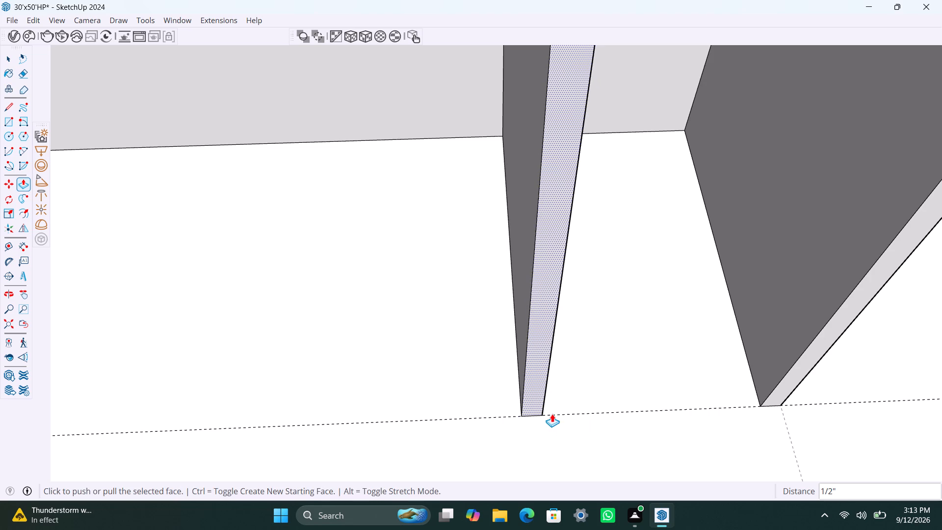
{"action": "key", "text": "space"}
Copy the vertical end edge of the new partition 4 1/2" back along its side facing the doorway partition.
{"action": "scroll", "coordinate": [781, 387], "scroll_direction": "down", "scroll_amount": 12}
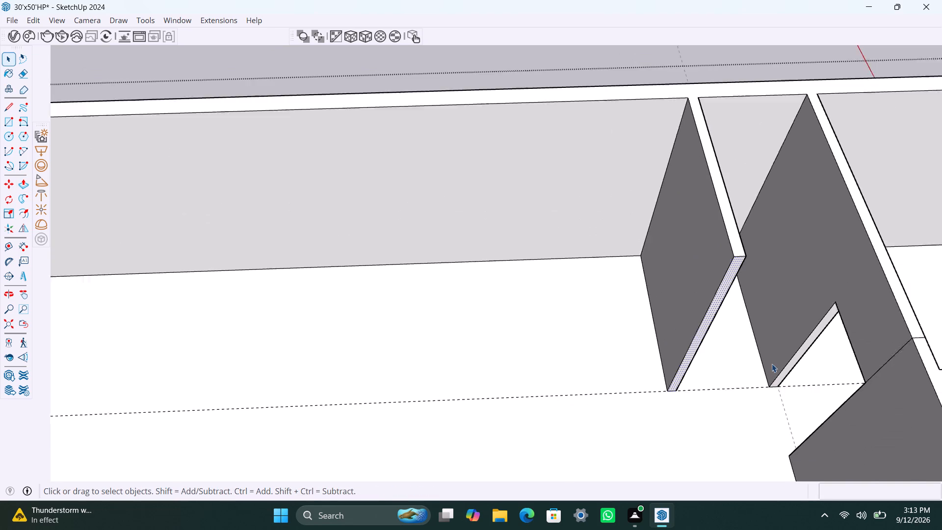
{"action": "scroll", "coordinate": [776, 362], "scroll_direction": "down", "scroll_amount": 3}
{"action": "middle_click_drag", "start_coordinate": [774, 372], "coordinate": [803, 402]}
{"action": "scroll", "coordinate": [780, 340], "scroll_direction": "up", "scroll_amount": 11}
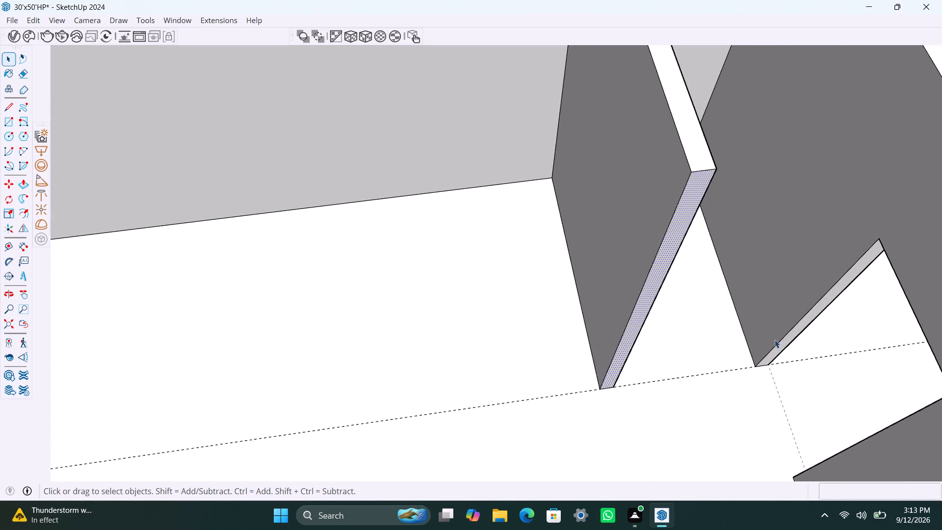
{"action": "middle_click_drag", "start_coordinate": [743, 341], "coordinate": [470, 297]}
{"action": "scroll", "coordinate": [475, 297], "scroll_direction": "up", "scroll_amount": 4}
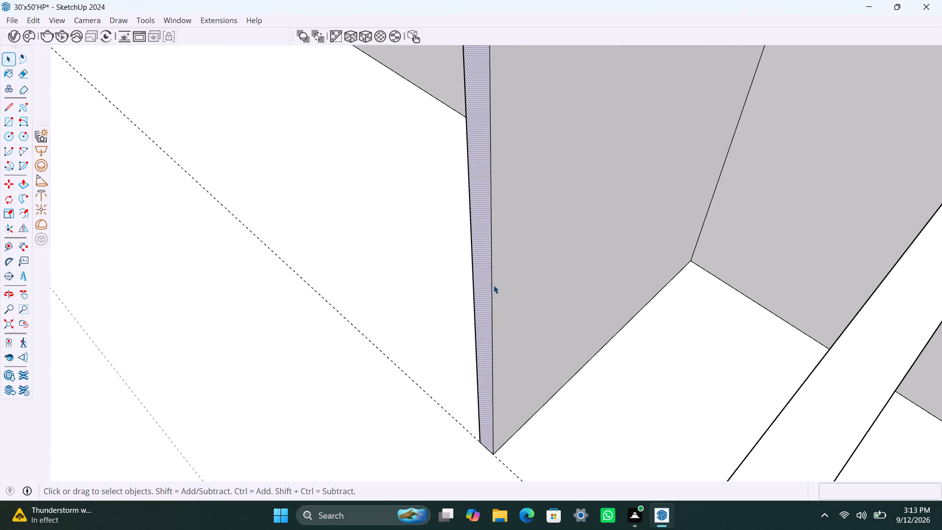
{"action": "left_click", "coordinate": [494, 285]}
{"action": "left_click", "coordinate": [492, 291]}
{"action": "key", "text": "m"}
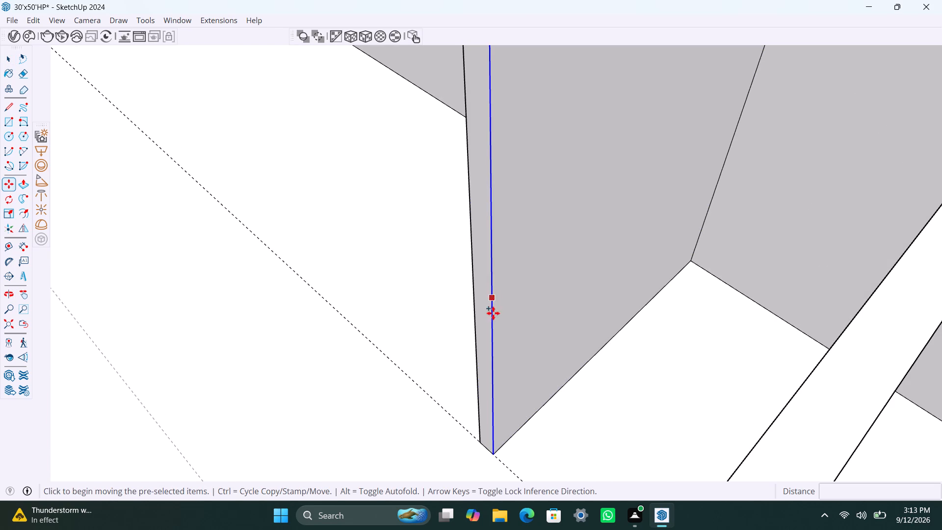
{"action": "left_click", "coordinate": [497, 452]}
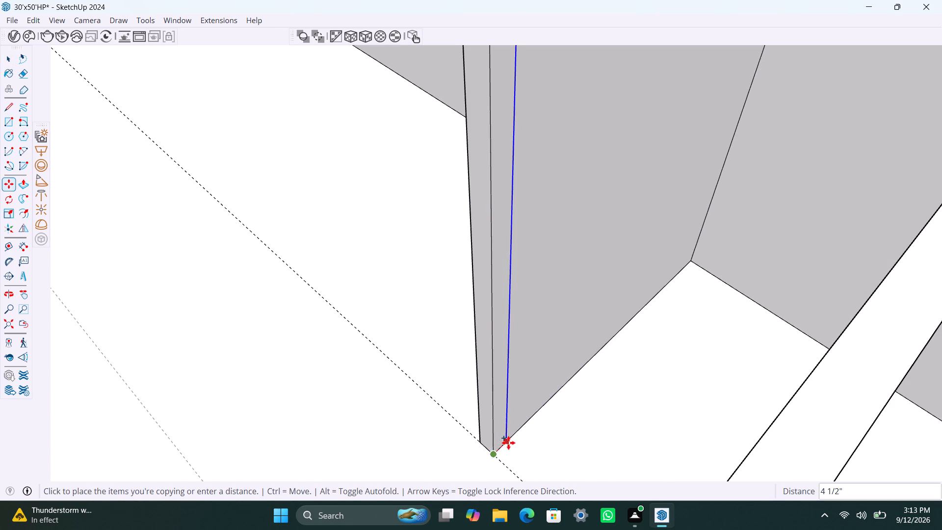
{"action": "left_click", "coordinate": [509, 443]}
{"action": "key", "text": "space"}
Push/Pull the narrow strip at the new partition's end 6" towards the doorway partition to form a return.
{"action": "left_click", "coordinate": [502, 427]}
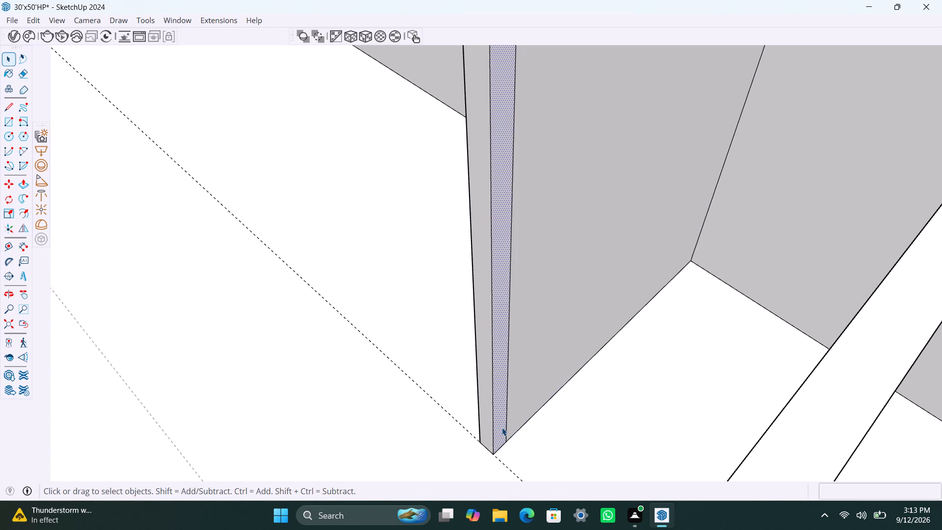
{"action": "key", "text": "p"}
{"action": "left_click", "coordinate": [502, 427]}
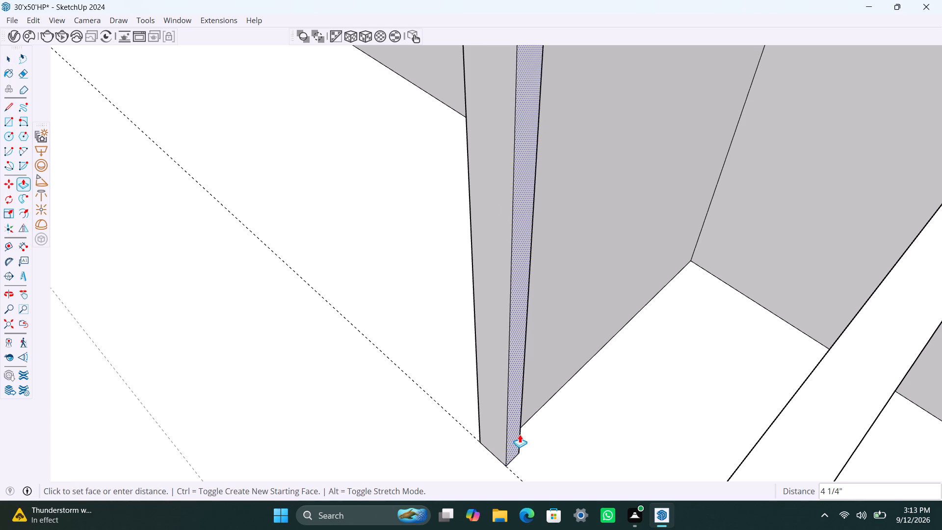
{"action": "type", "text": "6\""}
{"action": "key", "text": "Return"}
{"action": "key", "text": "space"}
Copy the vertical door jamb edge facing the new partition 4 1/2" away from the opening along the wall face.
{"action": "scroll", "coordinate": [476, 221], "scroll_direction": "down", "scroll_amount": 9}
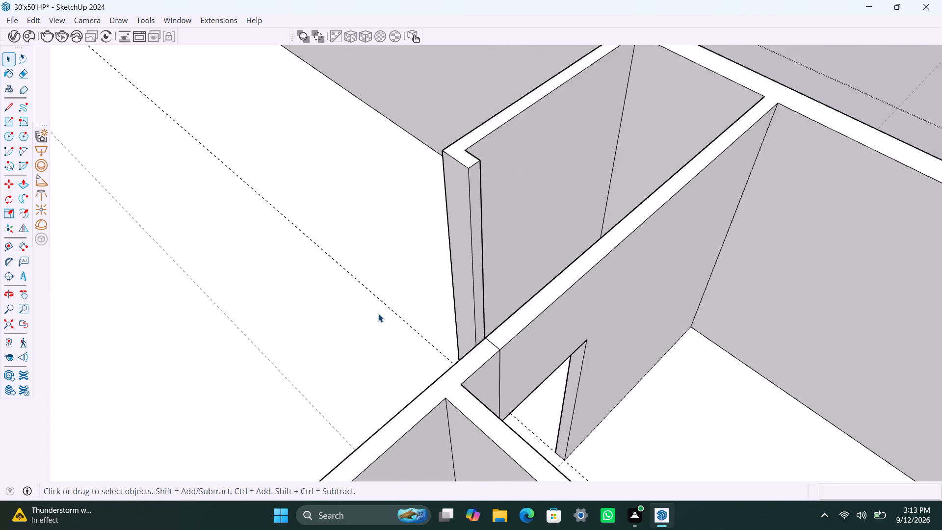
{"action": "middle_click_drag", "start_coordinate": [390, 313], "coordinate": [683, 353]}
{"action": "scroll", "coordinate": [641, 285], "scroll_direction": "up", "scroll_amount": 6}
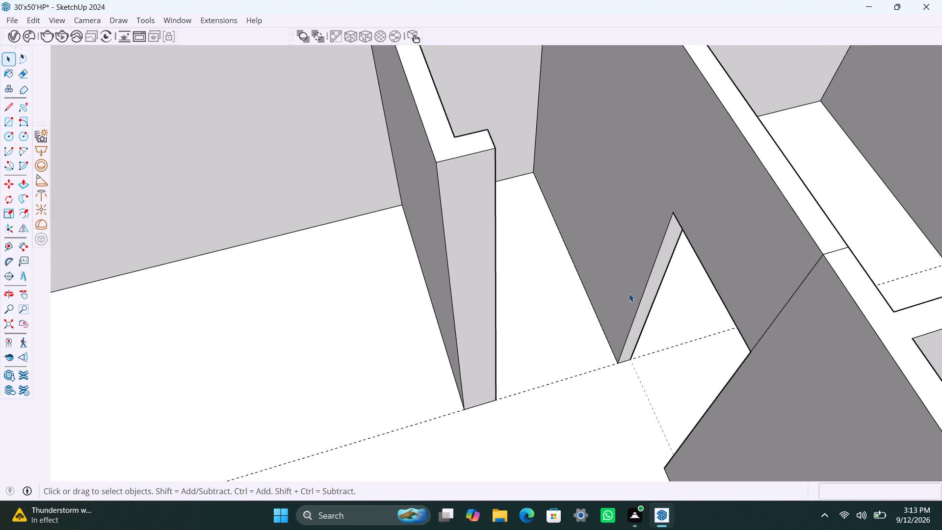
{"action": "scroll", "coordinate": [628, 304], "scroll_direction": "up", "scroll_amount": 2}
{"action": "left_click", "coordinate": [627, 342]}
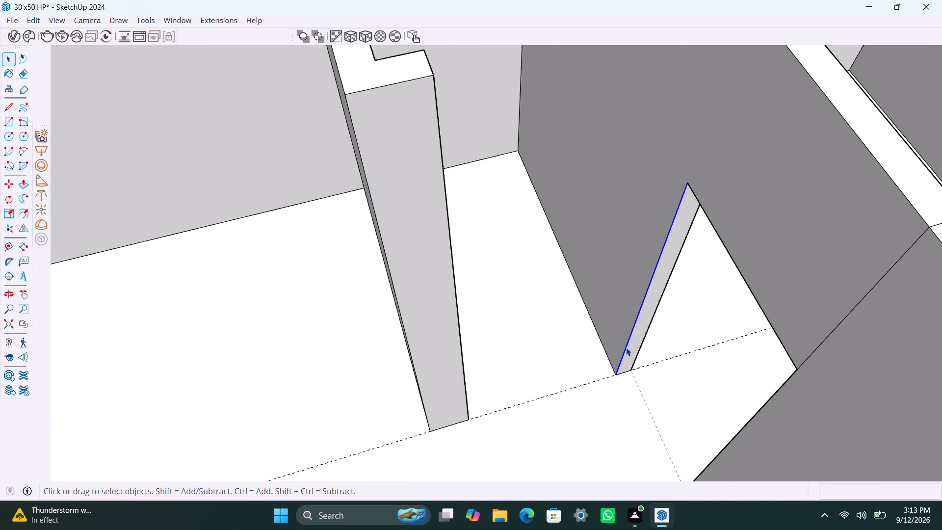
{"action": "key", "text": "m"}
{"action": "left_click", "coordinate": [620, 372]}
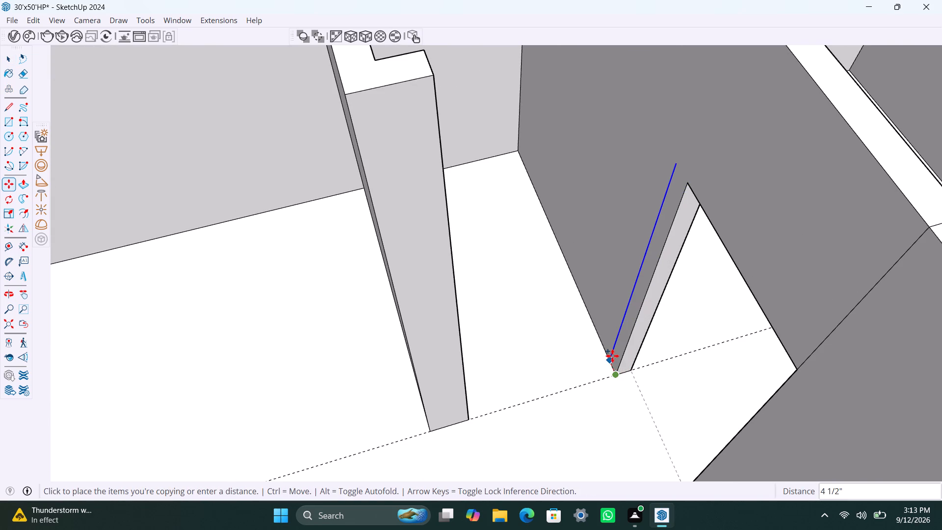
{"action": "left_click", "coordinate": [612, 356]}
{"action": "key", "text": "space"}
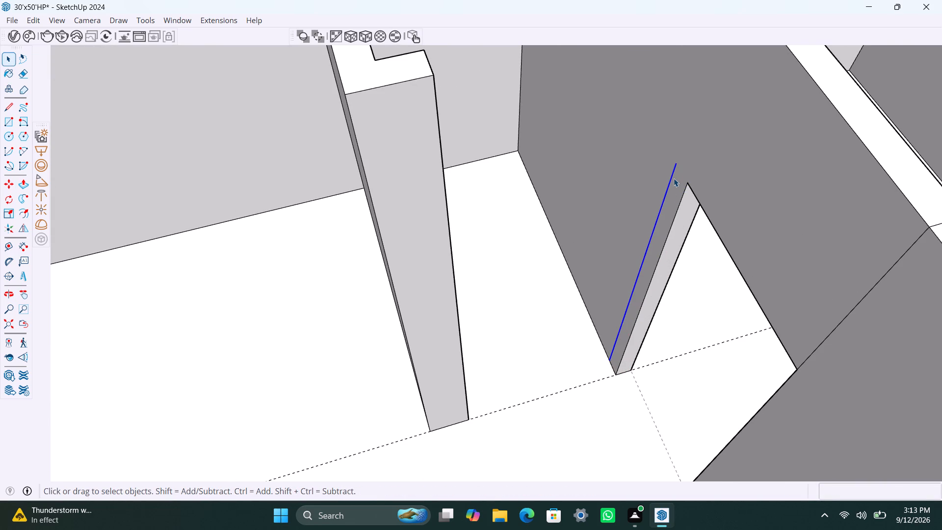
Draw a vertical line about 3' long from the copied jamb edge's upper end to the doorway partition's top edge.
{"action": "key", "text": "l"}
{"action": "left_click", "coordinate": [677, 164]}
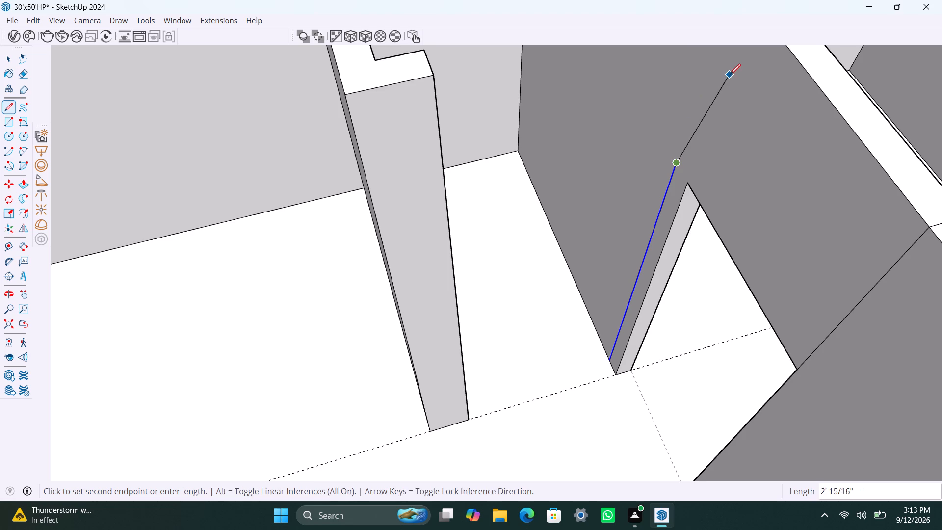
{"action": "scroll", "coordinate": [727, 76], "scroll_direction": "down", "scroll_amount": 2}
{"action": "middle_click_drag", "start_coordinate": [700, 78], "coordinate": [641, 160], "text": "shift"}
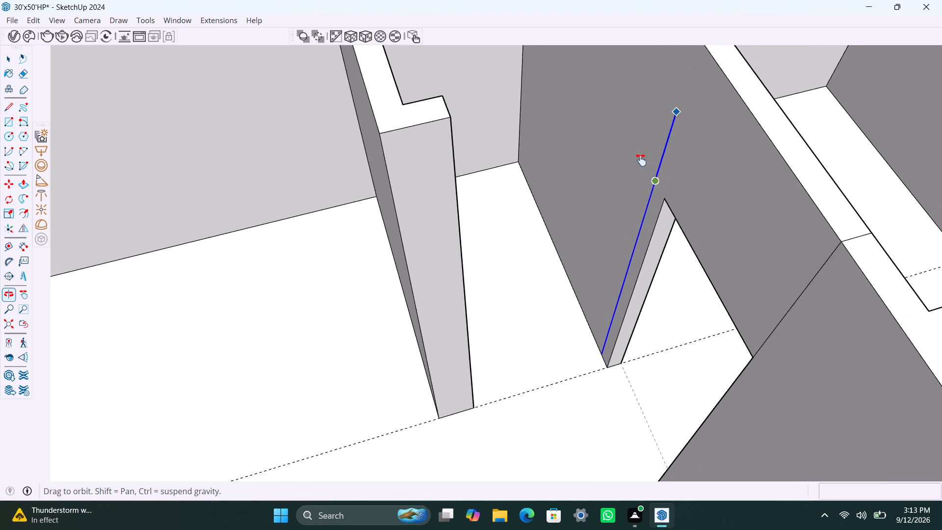
{"action": "middle_click_drag", "start_coordinate": [641, 160], "coordinate": [635, 171], "text": "shift"}
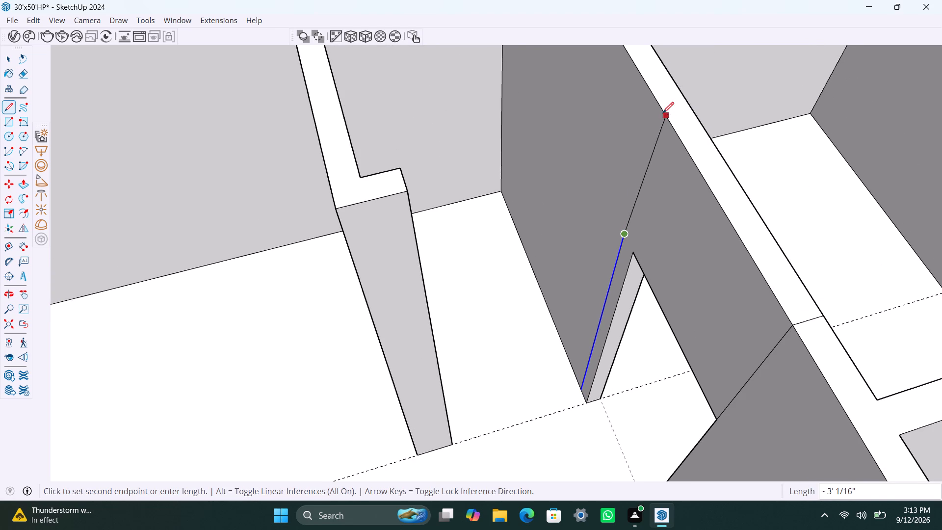
{"action": "left_click", "coordinate": [657, 109]}
{"action": "key", "text": "space"}
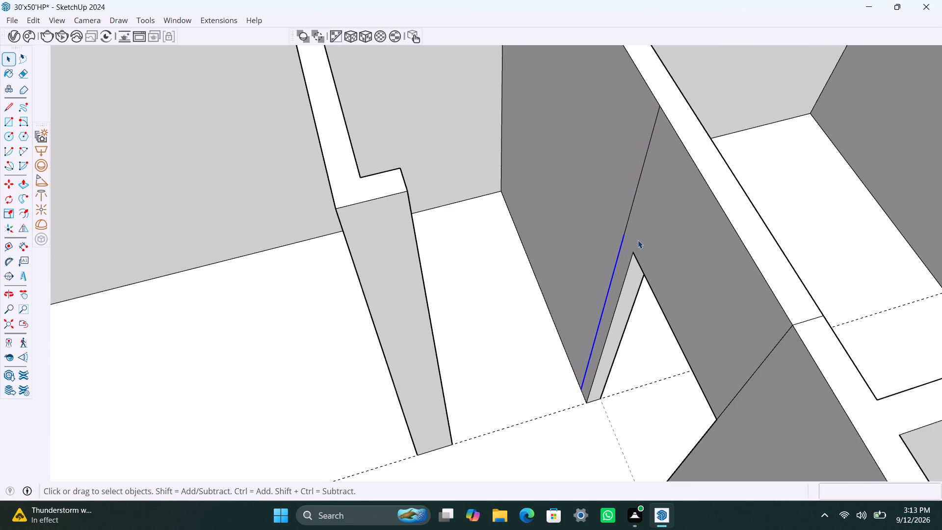
Draw a 3' vertical line from the door opening's upper corner to the top edge of the doorway partition.
{"action": "key", "text": "l"}
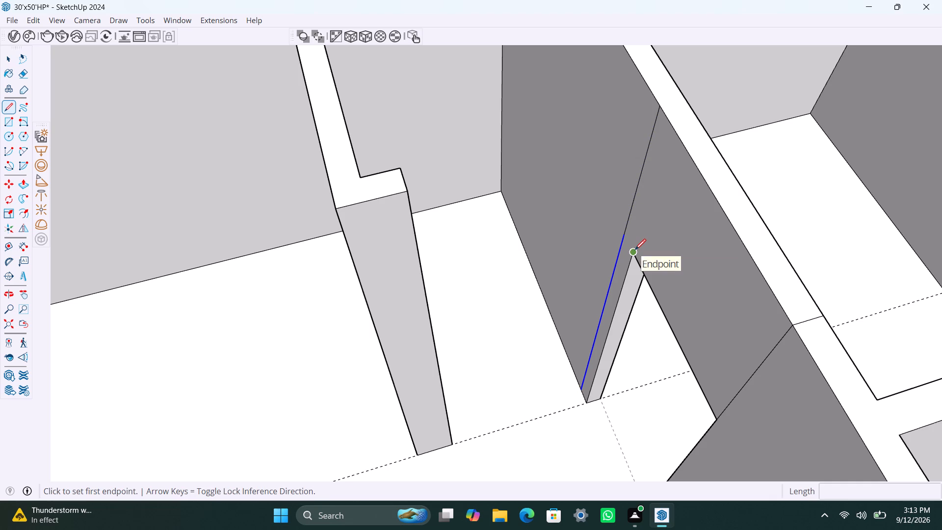
{"action": "left_click", "coordinate": [635, 250]}
{"action": "left_click", "coordinate": [671, 130]}
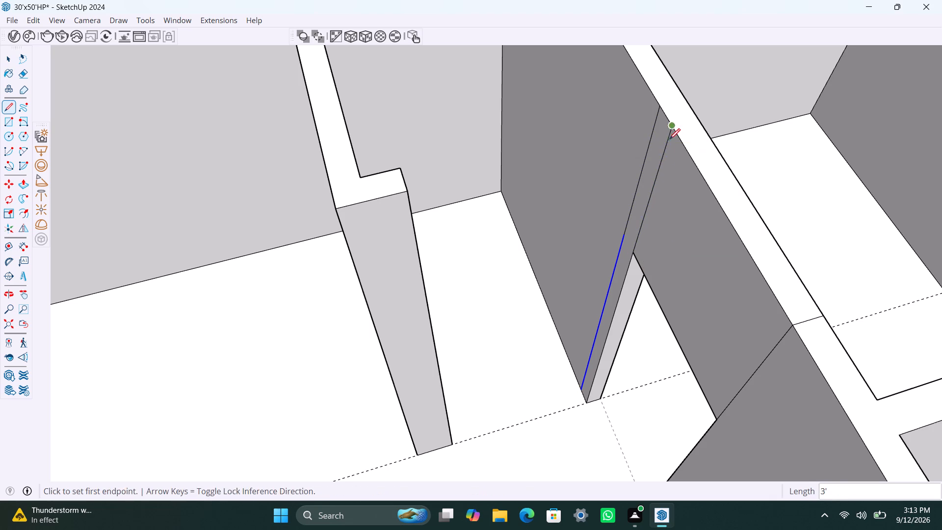
{"action": "key", "text": "space"}
Push/Pull the narrow vertical strip beside the door opening 6" towards the new partition to form a matching return.
{"action": "left_click", "coordinate": [656, 162]}
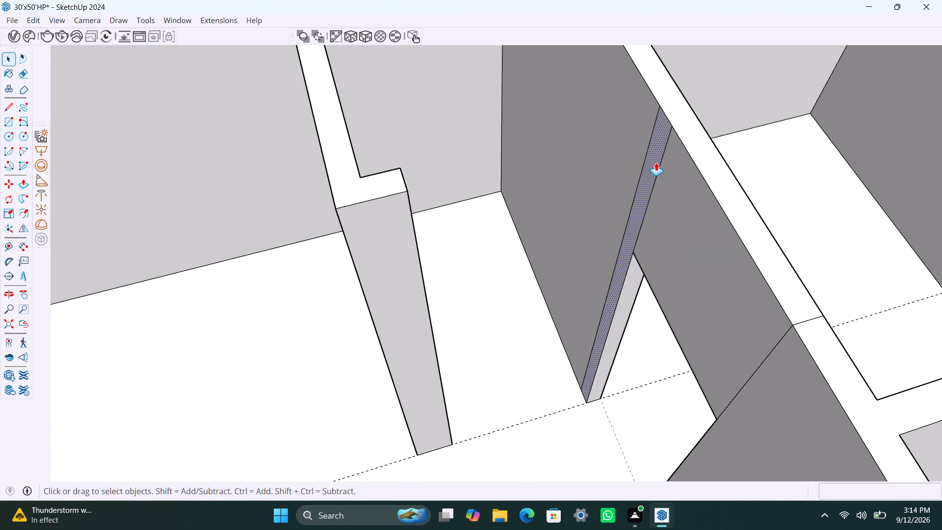
{"action": "key", "text": "p"}
{"action": "left_click_drag", "start_coordinate": [656, 162], "coordinate": [636, 172]}
{"action": "type", "text": "1'"}
{"action": "key", "text": "BackSpace"}
{"action": "key", "text": "BackSpace"}
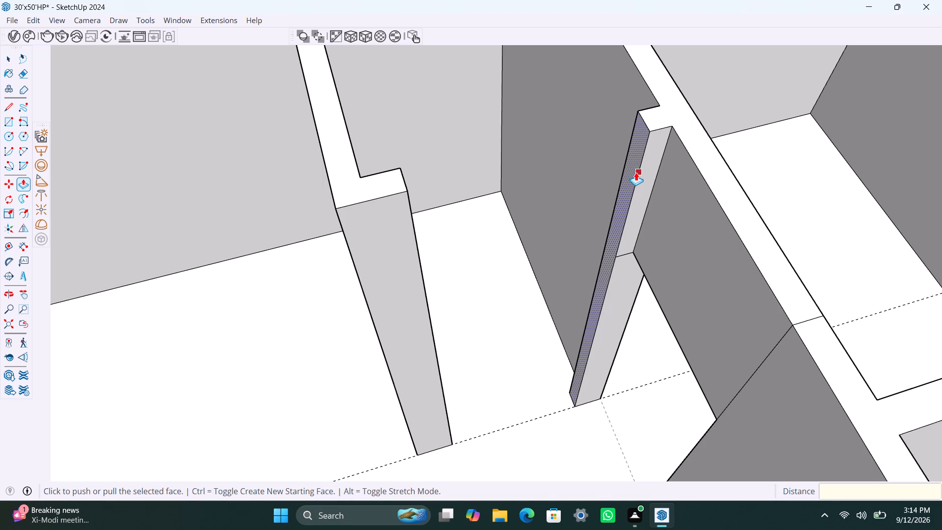
{"action": "type", "text": "6\""}
{"action": "key", "text": "Return"}
{"action": "key", "text": "space"}
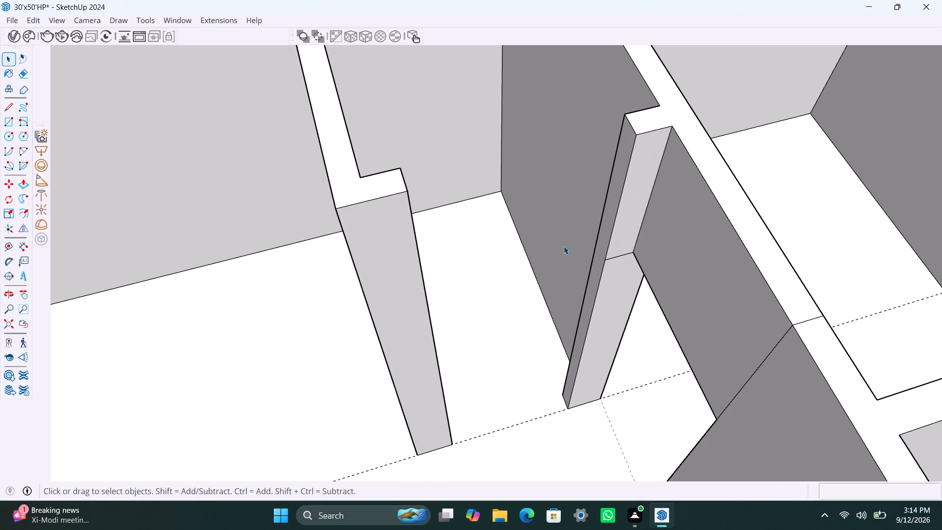
Delete the leftover short edge crossing the side of the new return at the door-head level.
{"action": "scroll", "coordinate": [631, 252], "scroll_direction": "up", "scroll_amount": 3}
{"action": "left_click", "coordinate": [629, 254]}
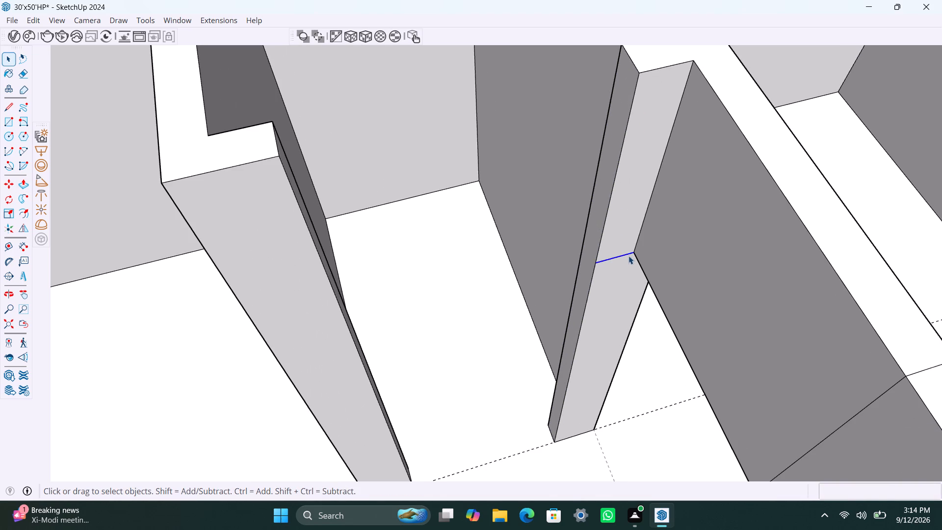
{"action": "key", "text": "Delete"}
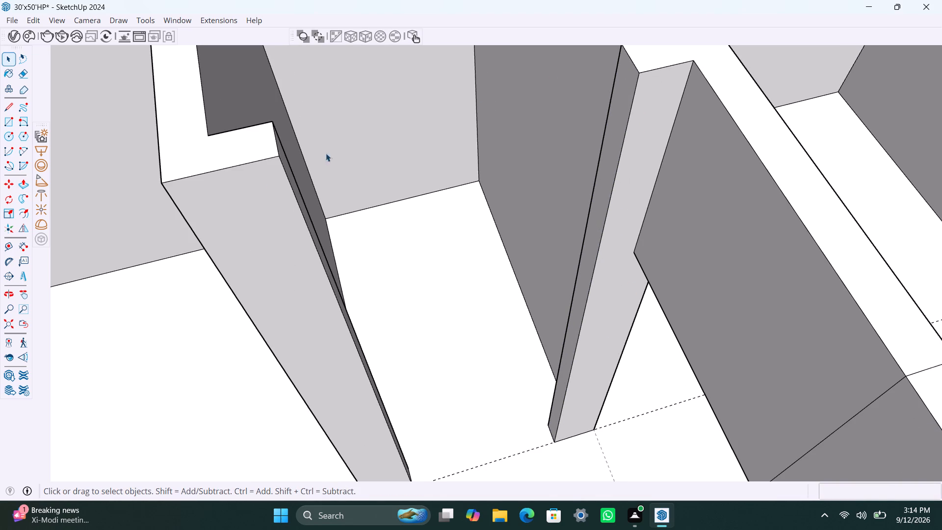
Copy the top edge of the new return's end face 3' straight down to mark the door head.
{"action": "scroll", "coordinate": [234, 210], "scroll_direction": "down", "scroll_amount": 4}
{"action": "scroll", "coordinate": [489, 157], "scroll_direction": "up", "scroll_amount": 5}
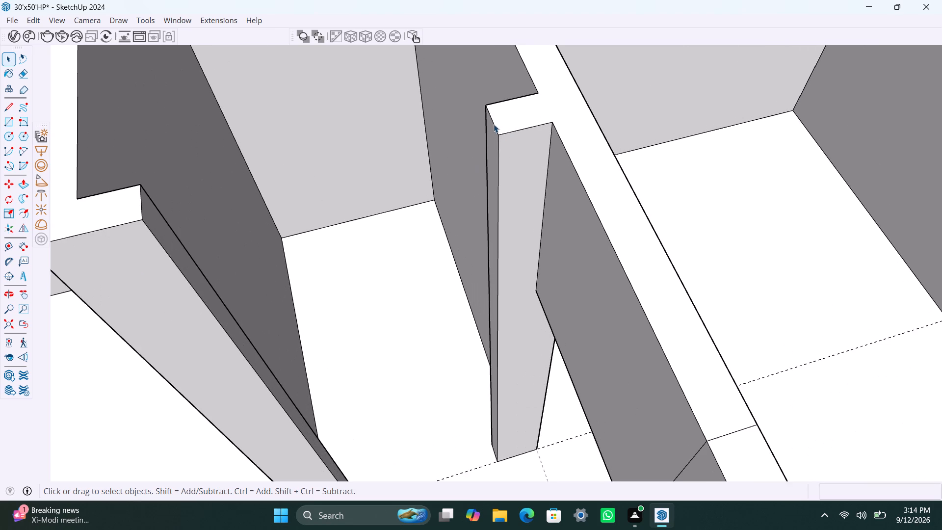
{"action": "scroll", "coordinate": [492, 124], "scroll_direction": "up", "scroll_amount": 2}
{"action": "left_click", "coordinate": [495, 122]}
{"action": "key", "text": "m"}
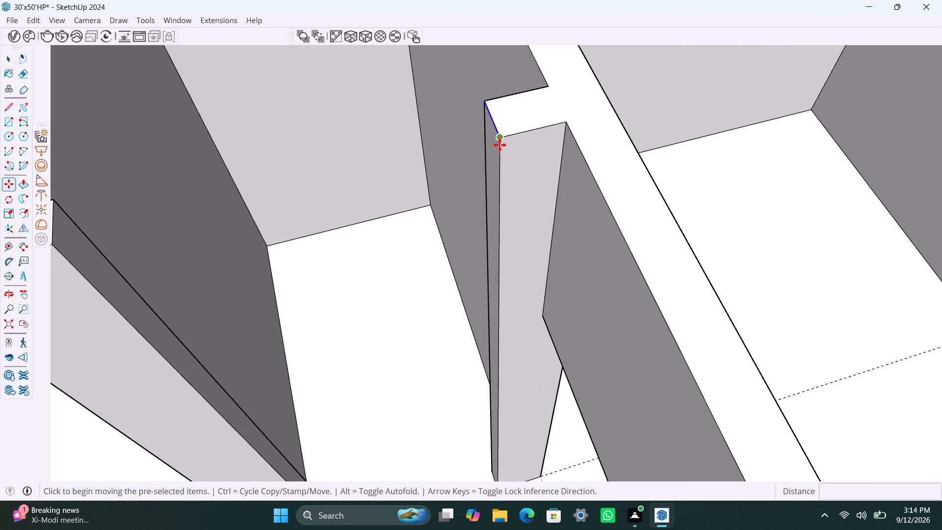
{"action": "left_click", "coordinate": [499, 139]}
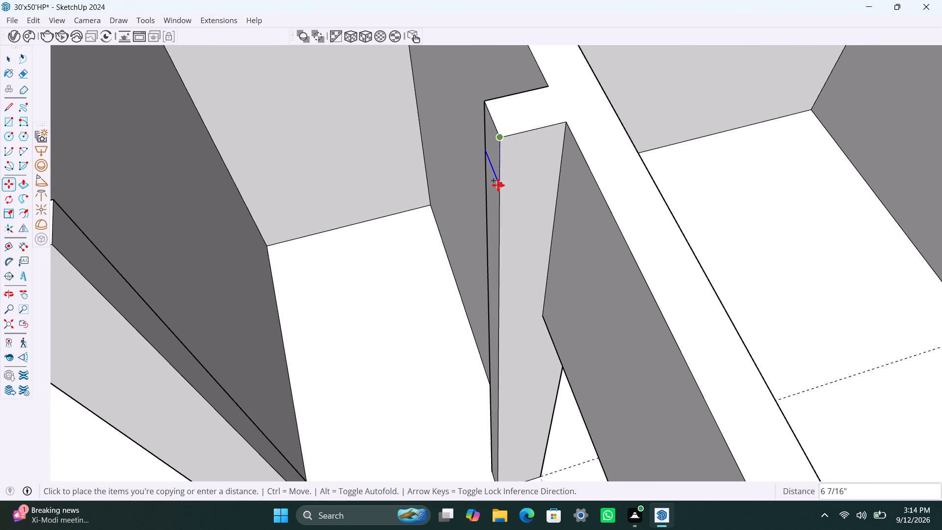
{"action": "key", "text": "3"}
{"action": "key", "text": "apostrophe"}
{"action": "key", "text": "Return"}
{"action": "key", "text": "space"}
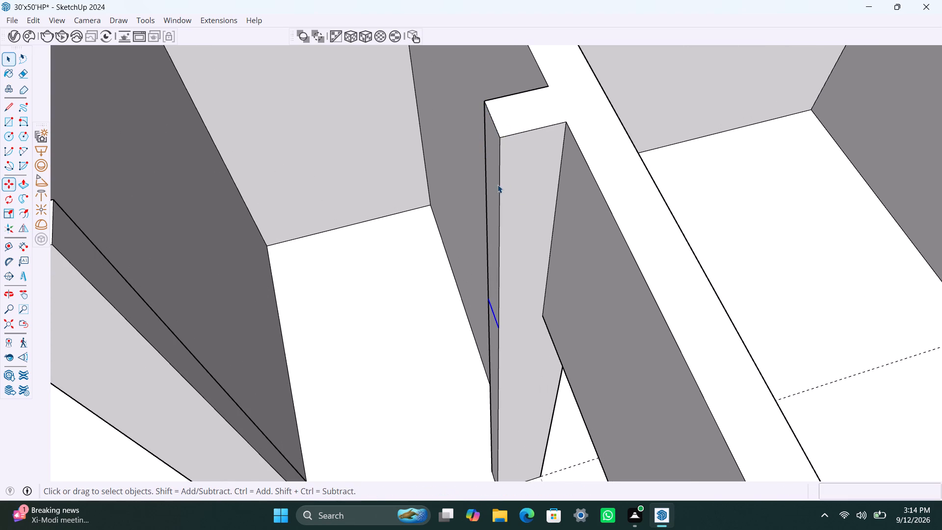
Push/Pull the upper part of the return's end face 3' across to the opposite return, forming the wall above the doorway.
{"action": "left_click", "coordinate": [498, 177]}
{"action": "left_click", "coordinate": [496, 182]}
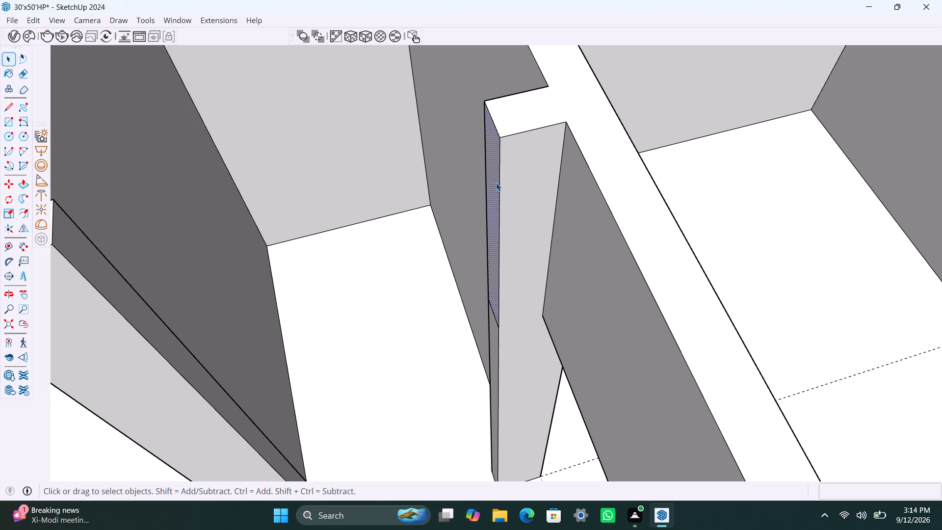
{"action": "key", "text": "p"}
{"action": "left_click_drag", "start_coordinate": [496, 183], "coordinate": [143, 328]}
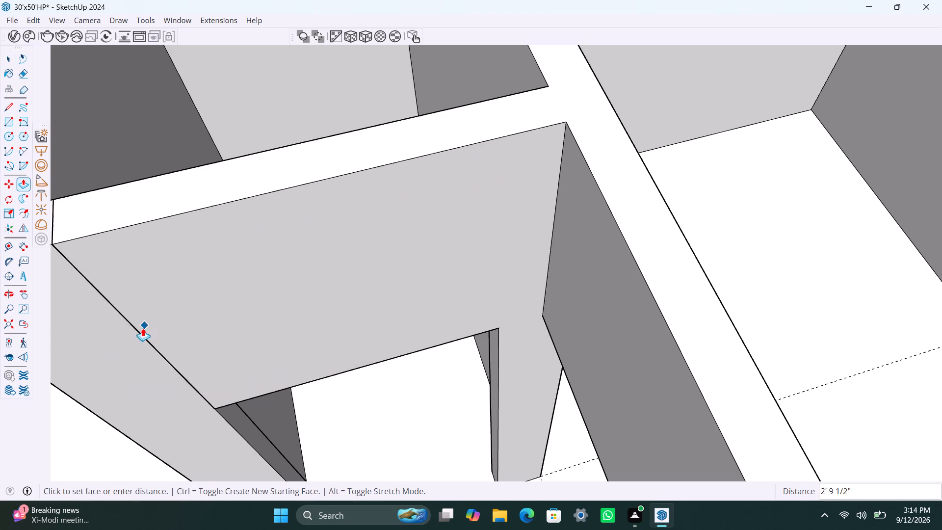
{"action": "left_click_drag", "start_coordinate": [143, 328], "coordinate": [137, 332]}
{"action": "scroll", "coordinate": [157, 382], "scroll_direction": "down", "scroll_amount": 9}
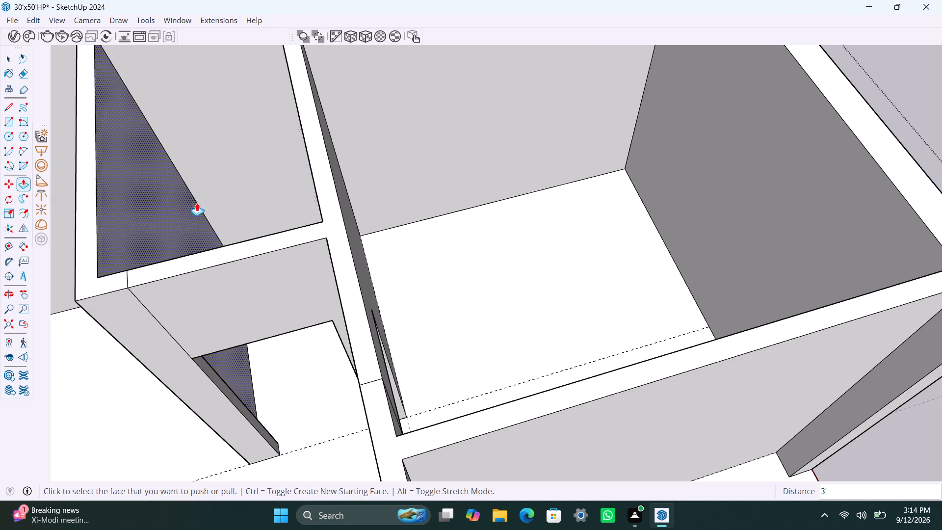
Save the model.
{"action": "key", "text": "ctrl+s"}
{"action": "key", "text": "space"}
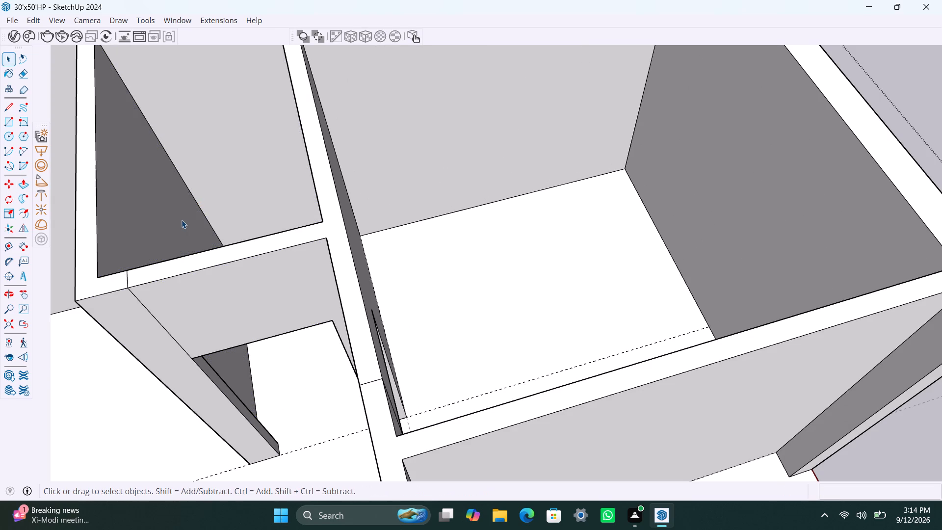
{"action": "key", "text": "ctrl+s"}
Copy the vertical corner edge between the long outer wall and the small room's partition 6'4" along the outer wall.
{"action": "scroll", "coordinate": [190, 222], "scroll_direction": "down", "scroll_amount": 10}
{"action": "middle_click_drag", "start_coordinate": [247, 246], "coordinate": [459, 178], "text": "shift"}
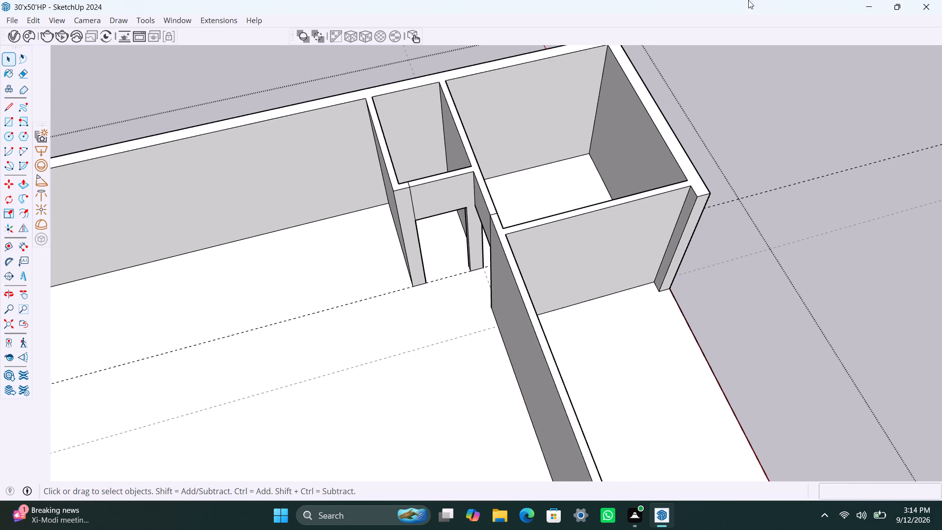
{"action": "scroll", "coordinate": [576, 456], "scroll_direction": "down", "scroll_amount": 3}
{"action": "scroll", "coordinate": [467, 342], "scroll_direction": "down", "scroll_amount": 3}
{"action": "middle_click_drag", "start_coordinate": [460, 362], "coordinate": [576, 331], "text": "shift"}
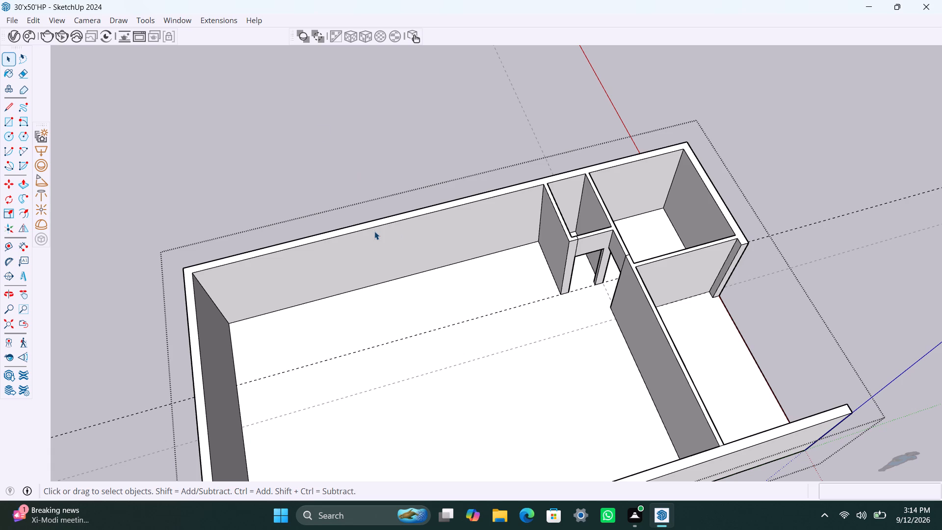
{"action": "scroll", "coordinate": [551, 247], "scroll_direction": "up", "scroll_amount": 2}
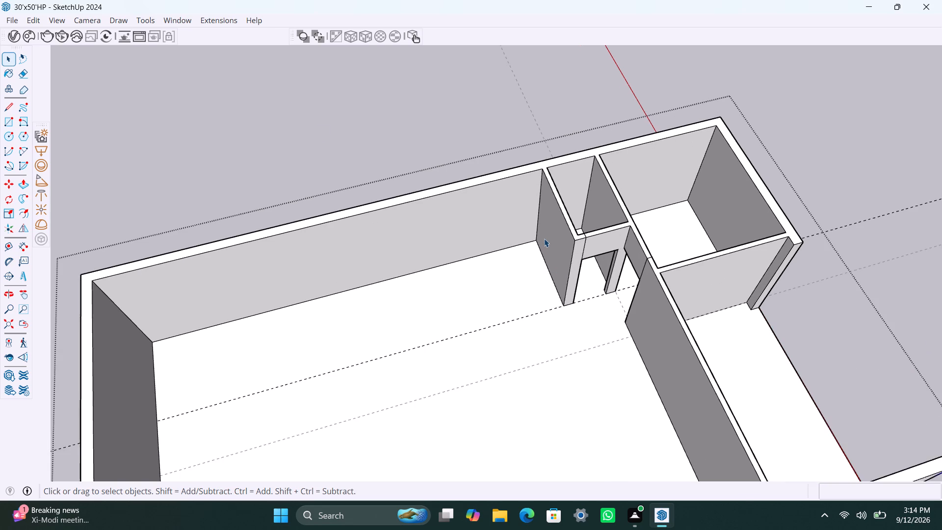
{"action": "scroll", "coordinate": [544, 238], "scroll_direction": "up", "scroll_amount": 1}
{"action": "left_click", "coordinate": [538, 240]}
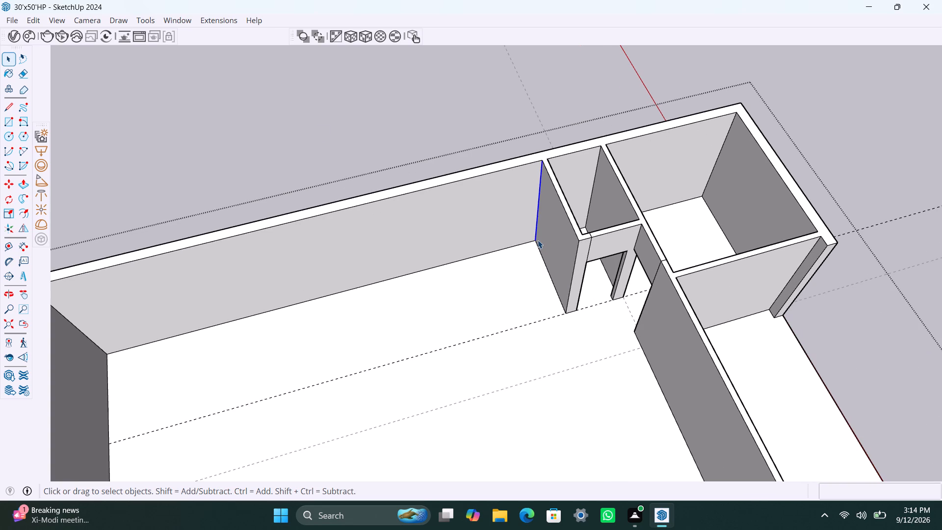
{"action": "key", "text": "m"}
{"action": "left_click", "coordinate": [534, 240]}
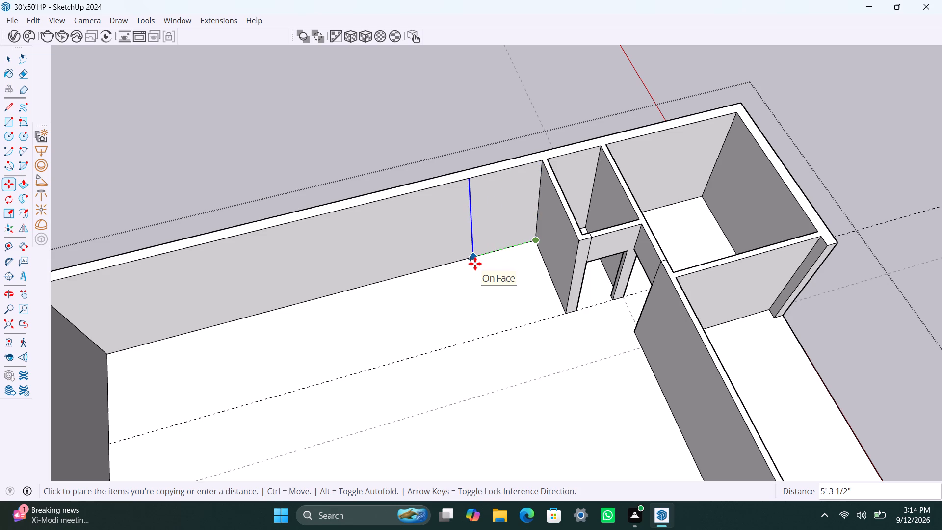
{"action": "type", "text": "6'4\""}
{"action": "key", "text": "Return"}
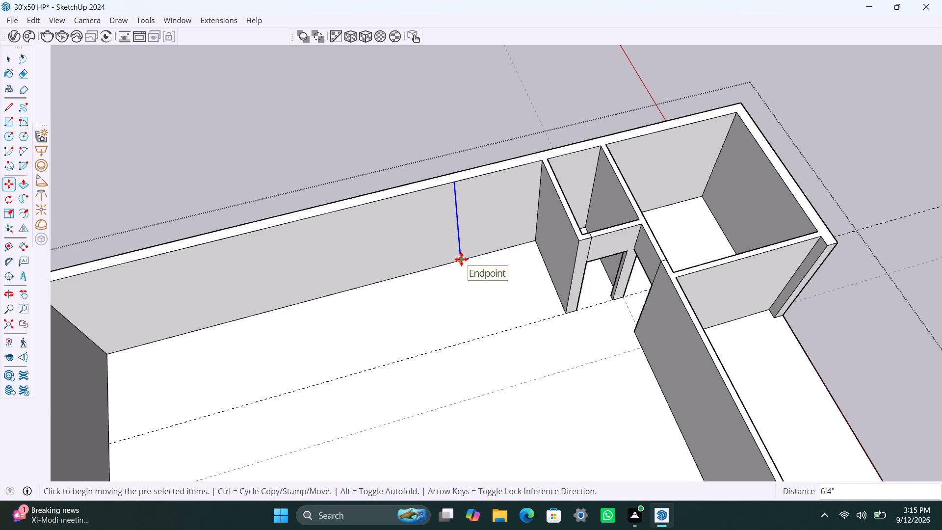
Copy the new vertical line 4.5" farther along the outer wall to mark the next partition's thickness.
{"action": "key", "text": "m"}
{"action": "left_click", "coordinate": [462, 262]}
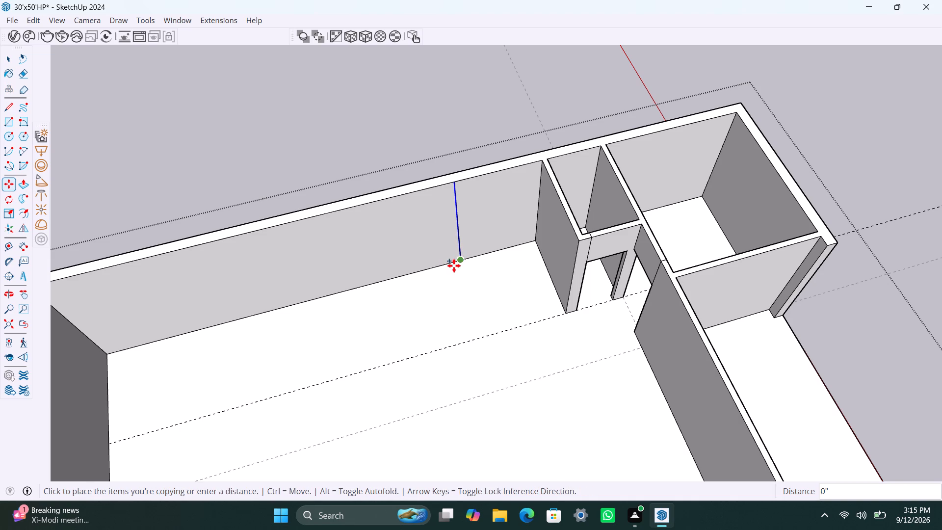
{"action": "type", "text": "4.5\""}
{"action": "key", "text": "Return"}
{"action": "key", "text": "space"}
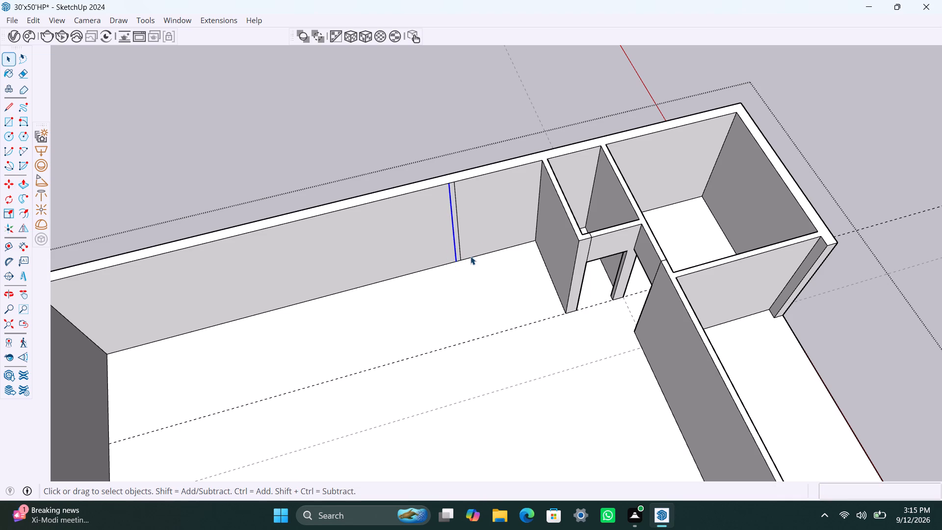
Push/Pull the 4.5" strip on the long outer wall 11' into the interior to form a partition.
{"action": "scroll", "coordinate": [460, 234], "scroll_direction": "up", "scroll_amount": 5}
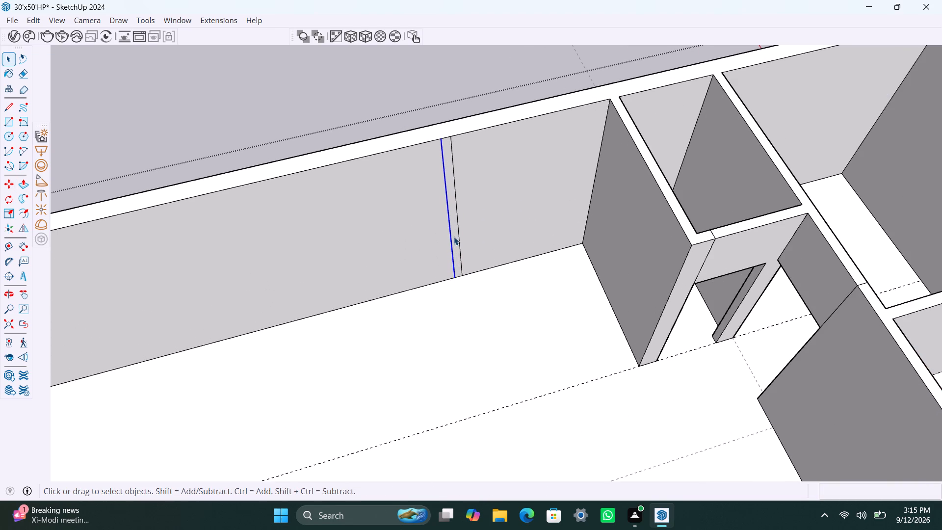
{"action": "scroll", "coordinate": [458, 236], "scroll_direction": "up", "scroll_amount": 3}
{"action": "left_click", "coordinate": [455, 227]}
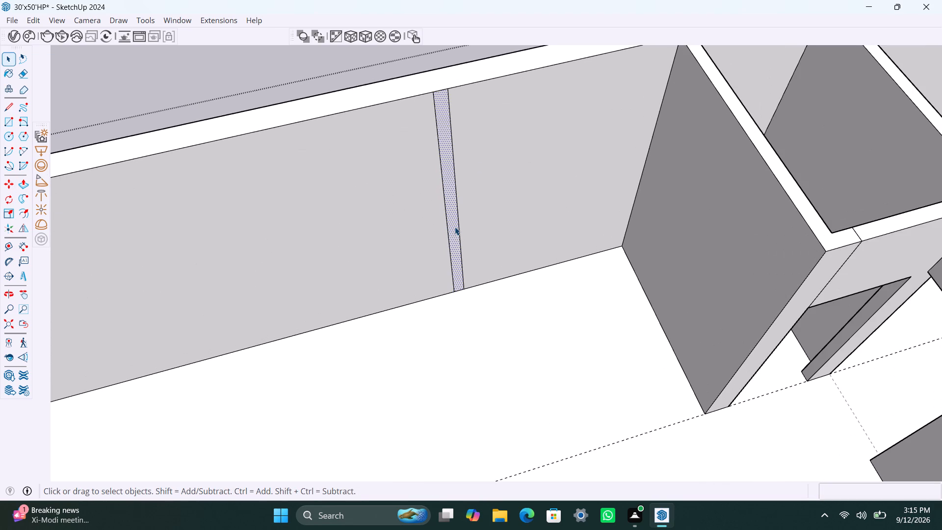
{"action": "key", "text": "p"}
{"action": "left_click_drag", "start_coordinate": [455, 227], "coordinate": [498, 397]}
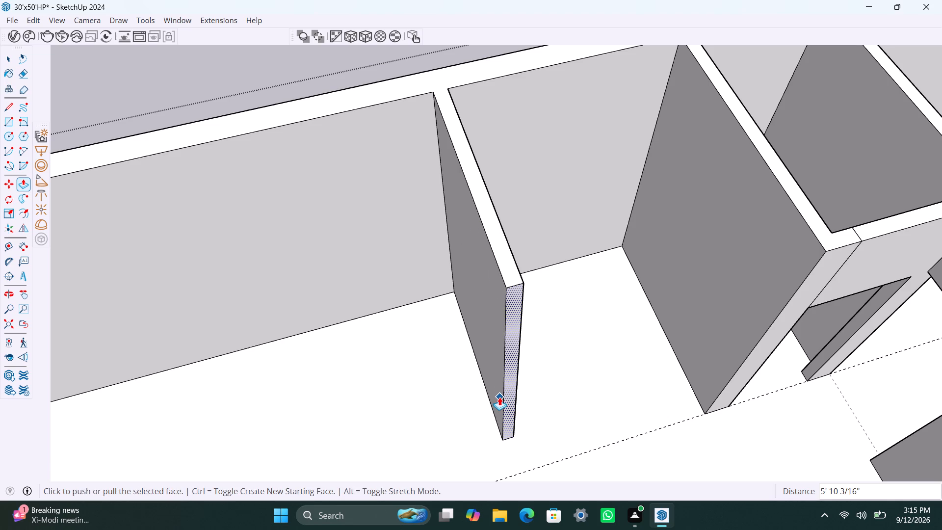
{"action": "type", "text": "11'"}
{"action": "key", "text": "Return"}
{"action": "key", "text": "space"}
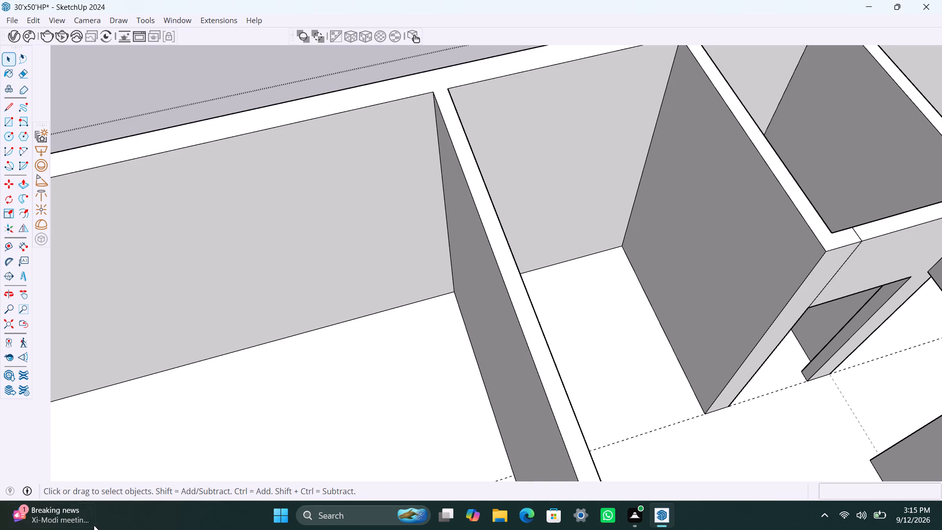
Copy the small-room partition end's vertical edge facing the new 11' partition 4.5" across the end face, towards the doorway.
{"action": "scroll", "coordinate": [657, 422], "scroll_direction": "down", "scroll_amount": 5}
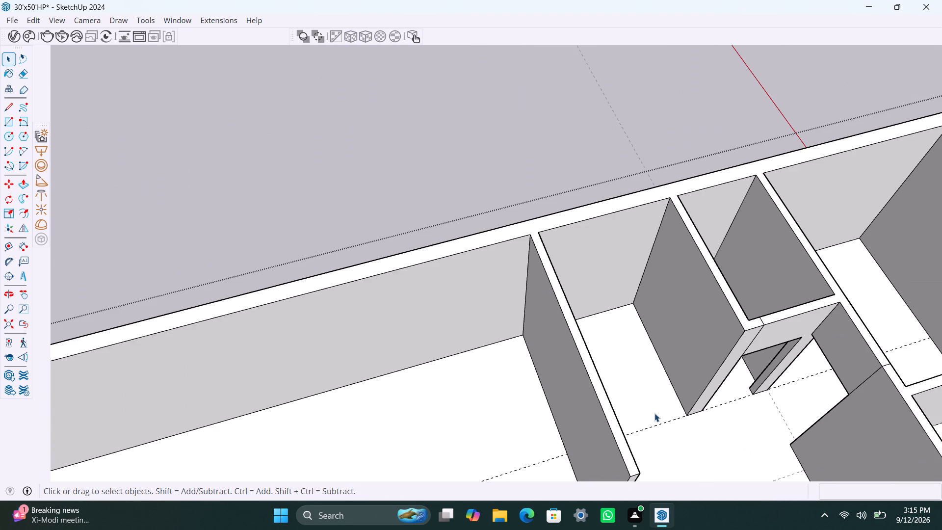
{"action": "middle_click_drag", "start_coordinate": [656, 414], "coordinate": [482, 352], "text": "shift"}
{"action": "scroll", "coordinate": [530, 342], "scroll_direction": "up", "scroll_amount": 1}
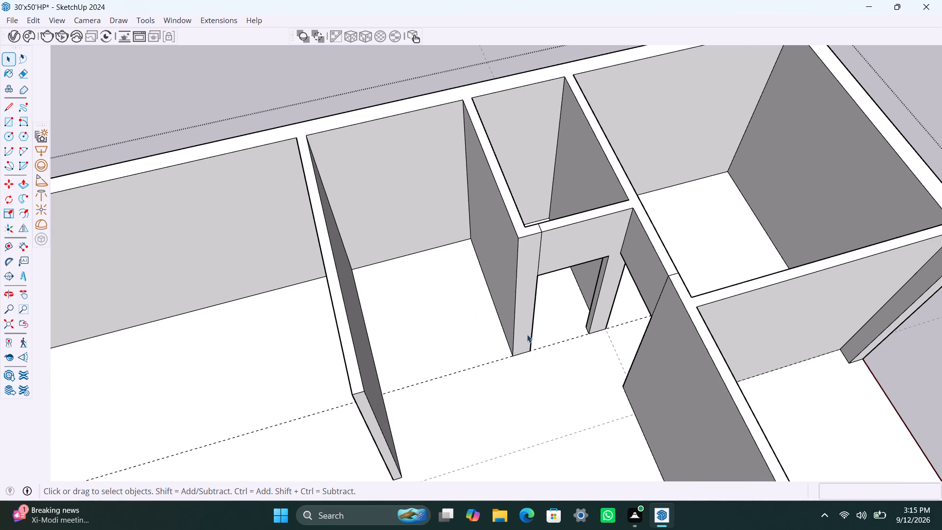
{"action": "scroll", "coordinate": [523, 312], "scroll_direction": "up", "scroll_amount": 3}
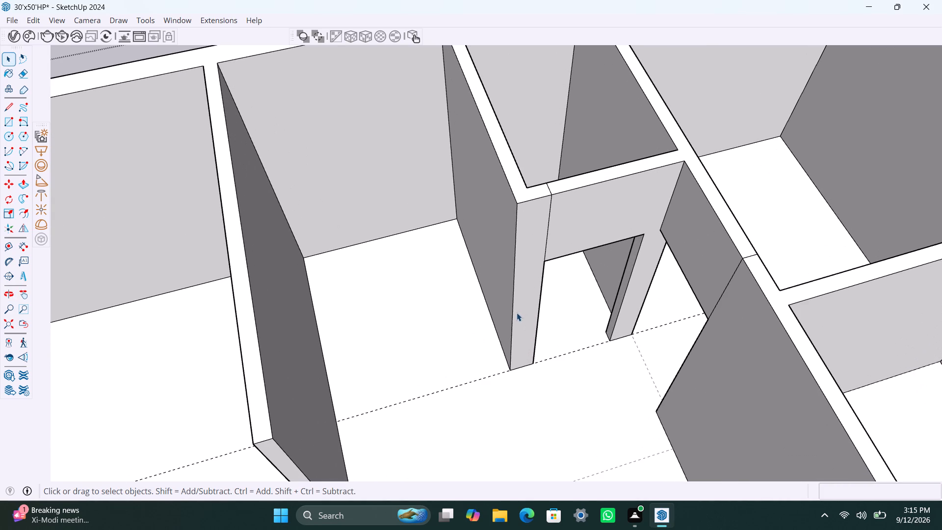
{"action": "left_click", "coordinate": [514, 316]}
{"action": "key", "text": "m"}
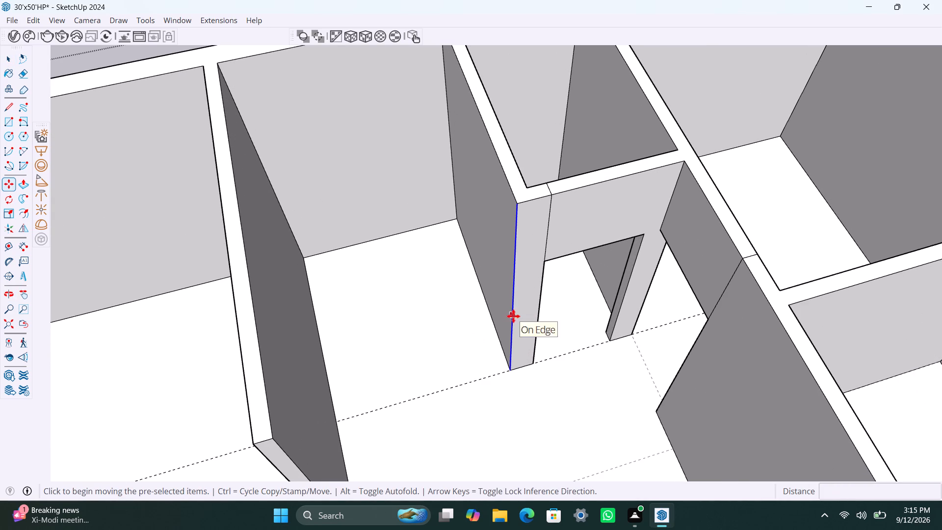
{"action": "left_click", "coordinate": [512, 367]}
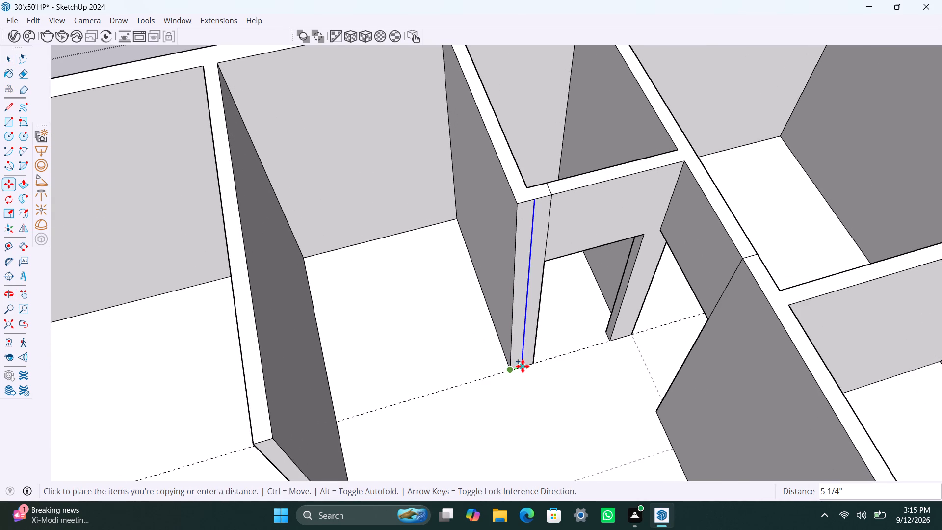
{"action": "type", "text": "4.5\""}
{"action": "key", "text": "Return"}
{"action": "key", "text": "space"}
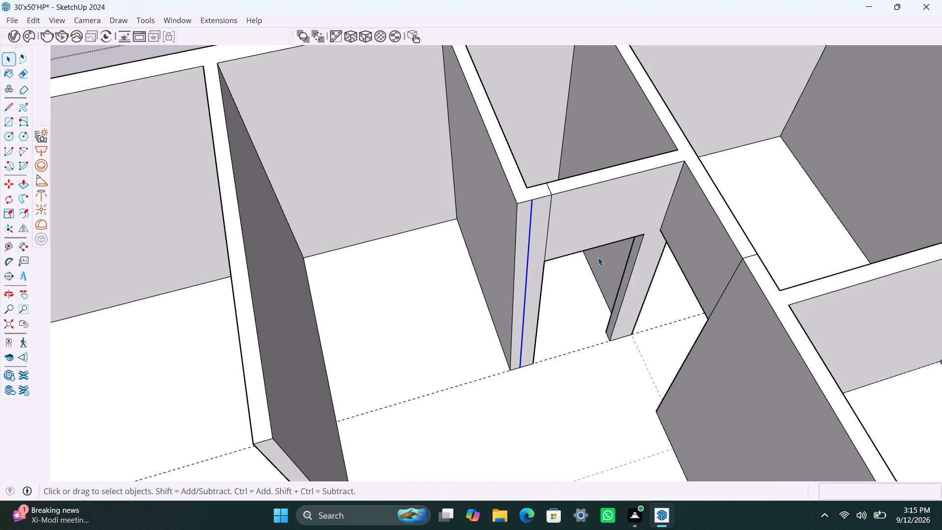
Push/Pull the 4.5" strip on the small-room partition's end face 3' 11 1/2" outward, level with the 11' partition's end.
{"action": "scroll", "coordinate": [531, 255], "scroll_direction": "up", "scroll_amount": 1}
{"action": "left_click", "coordinate": [521, 241]}
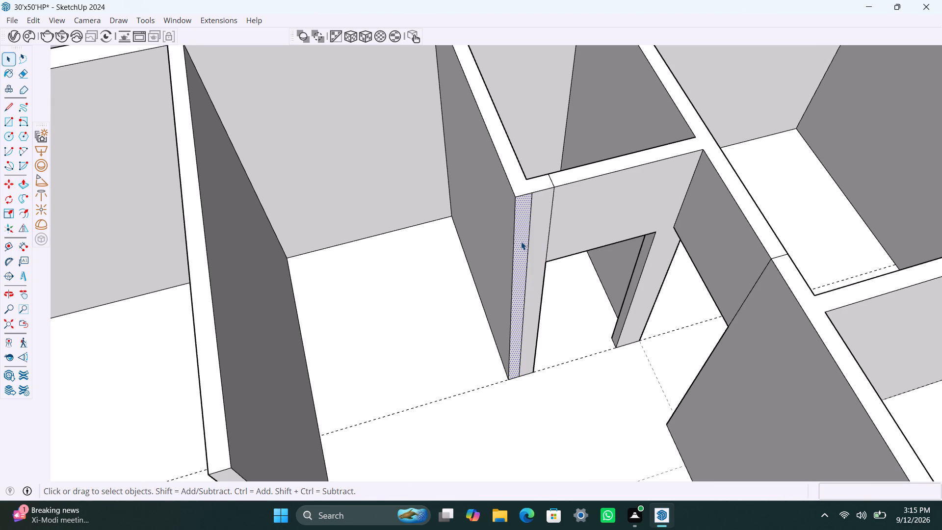
{"action": "key", "text": "p"}
{"action": "left_click_drag", "start_coordinate": [521, 241], "coordinate": [549, 402]}
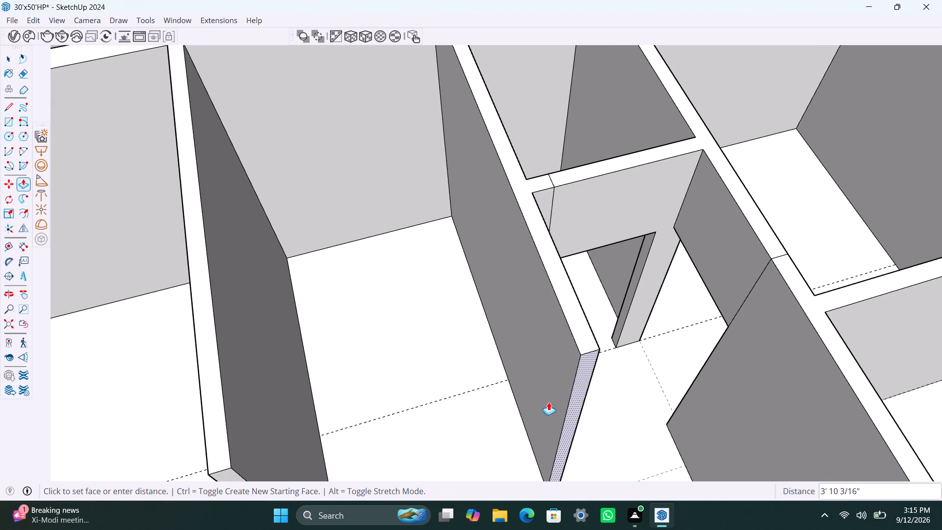
{"action": "left_click_drag", "start_coordinate": [549, 402], "coordinate": [227, 472]}
{"action": "scroll", "coordinate": [285, 336], "scroll_direction": "down", "scroll_amount": 18}
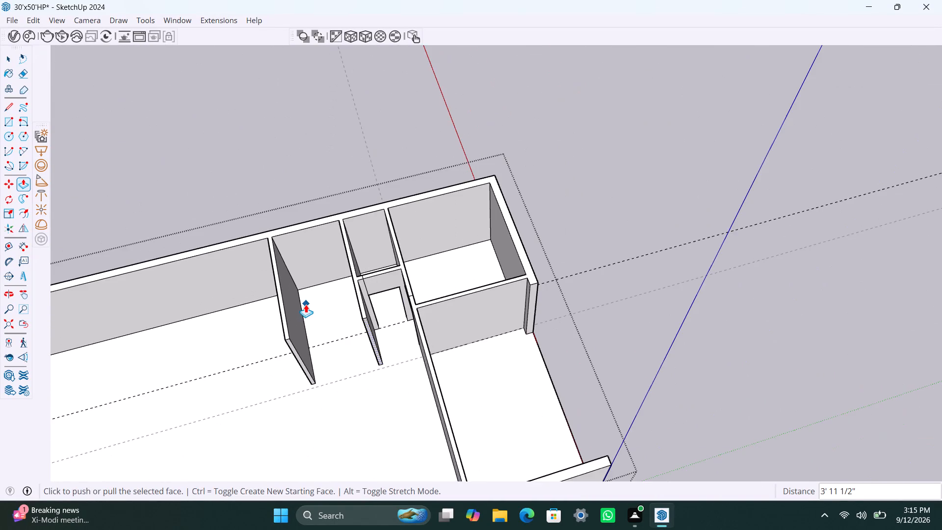
{"action": "middle_click_drag", "start_coordinate": [306, 304], "coordinate": [370, 253], "text": "shift"}
{"action": "key", "text": "space"}
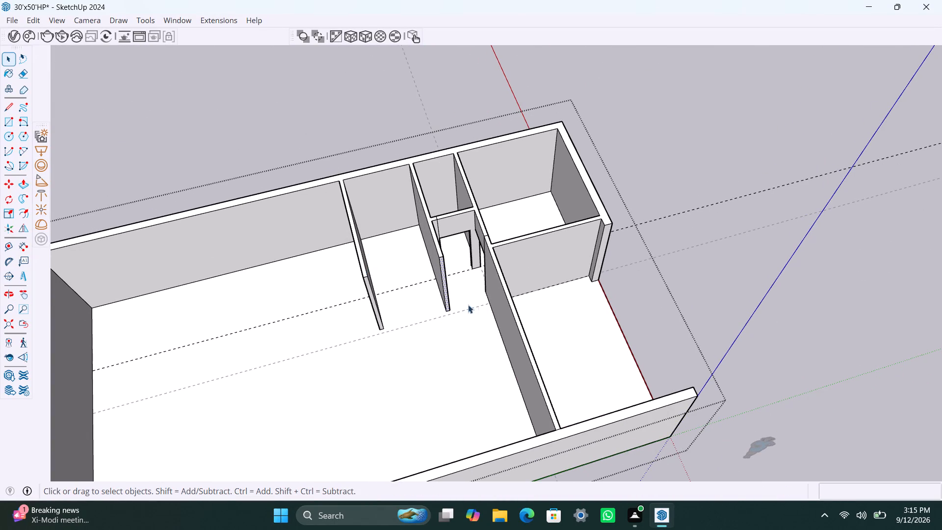
Copy the vertical inner corner edge at the building's far end 11' along the short outer wall.
{"action": "scroll", "coordinate": [415, 366], "scroll_direction": "down", "scroll_amount": 2}
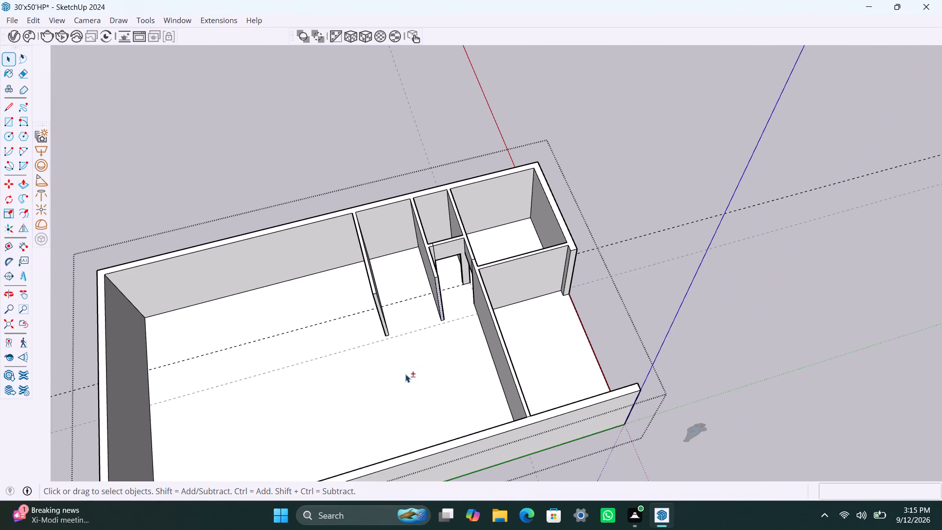
{"action": "middle_click_drag", "start_coordinate": [405, 374], "coordinate": [494, 371], "text": "shift"}
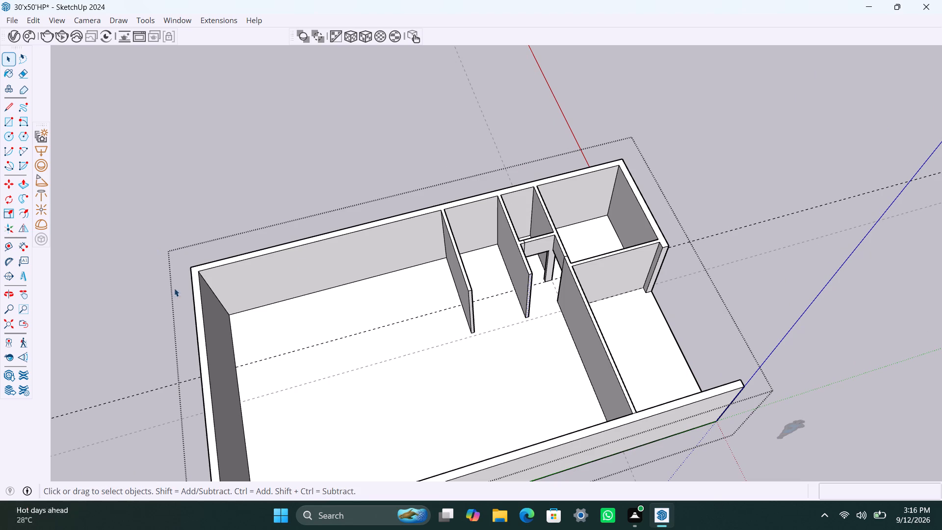
{"action": "scroll", "coordinate": [225, 305], "scroll_direction": "up", "scroll_amount": 1}
{"action": "middle_click_drag", "start_coordinate": [256, 334], "coordinate": [166, 311]}
{"action": "scroll", "coordinate": [290, 265], "scroll_direction": "up", "scroll_amount": 2}
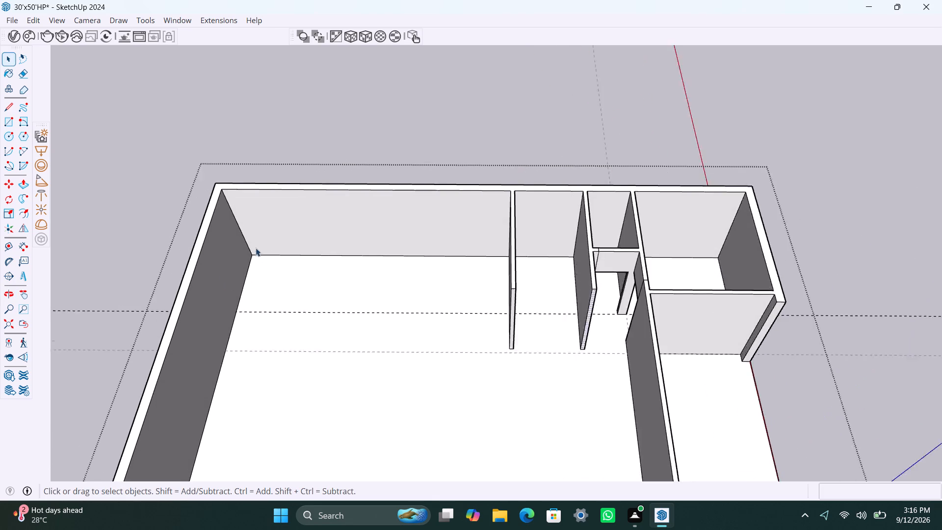
{"action": "scroll", "coordinate": [246, 244], "scroll_direction": "up", "scroll_amount": 1}
{"action": "left_click", "coordinate": [246, 245]}
{"action": "key", "text": "m"}
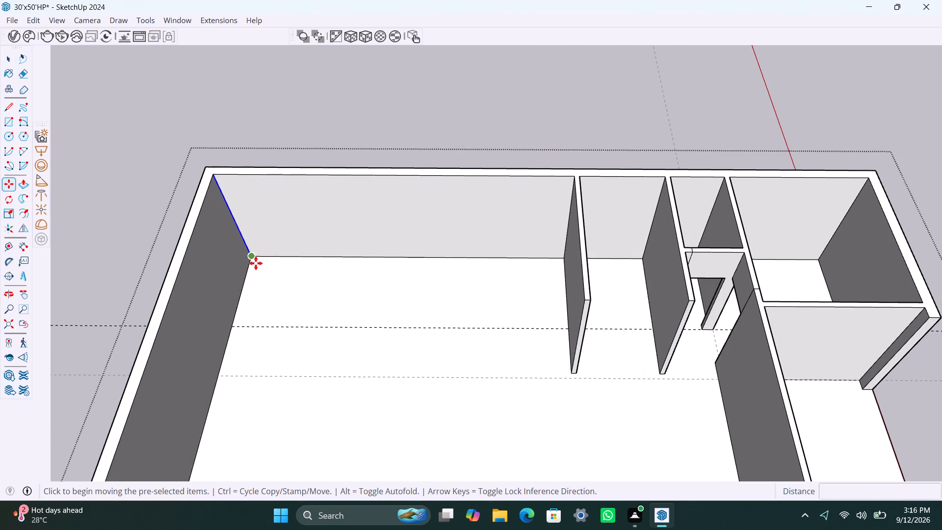
{"action": "left_click", "coordinate": [256, 254]}
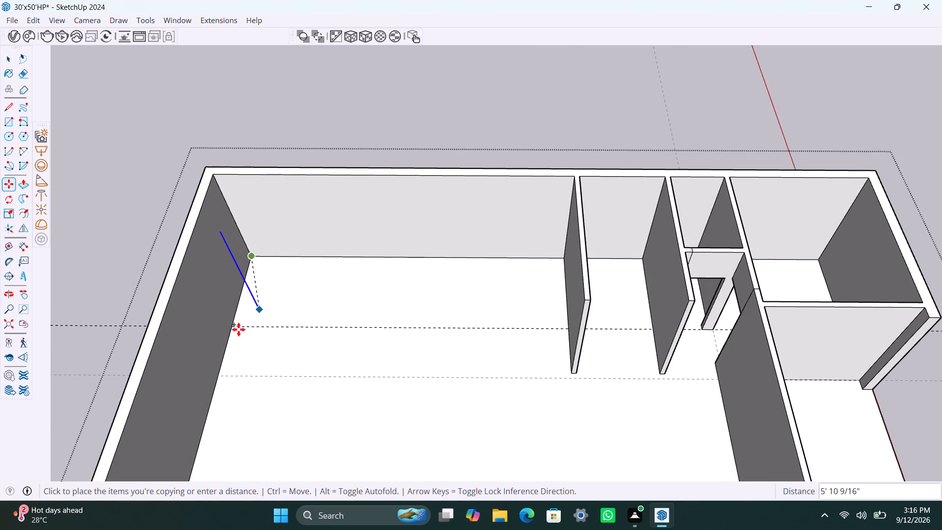
{"action": "type", "text": "11'"}
{"action": "key", "text": "Return"}
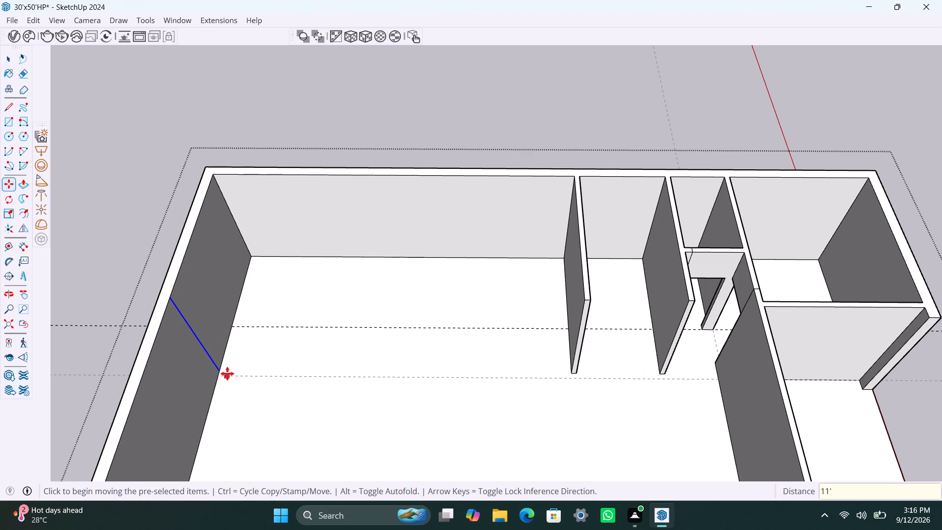
Copy the new vertical line 4.5" farther along the short outer wall to mark a partition's thickness.
{"action": "key", "text": "m"}
{"action": "left_click", "coordinate": [217, 370]}
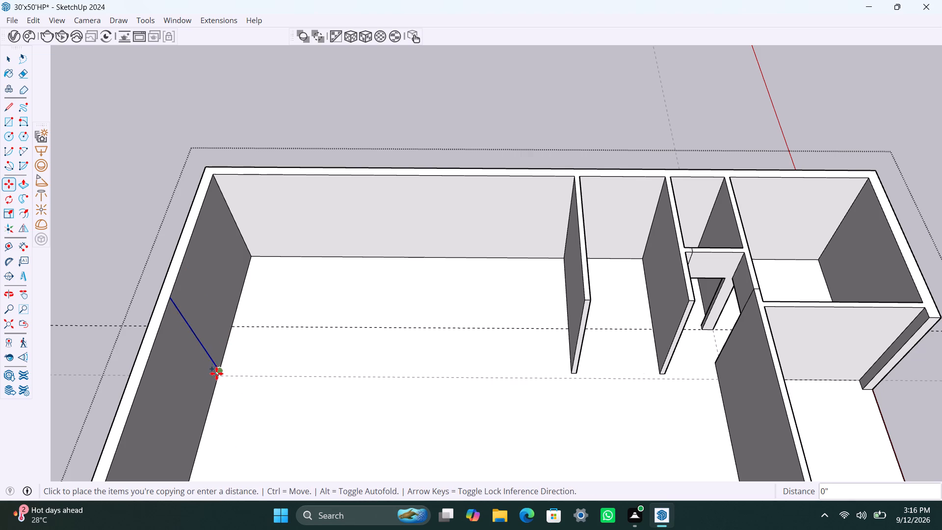
{"action": "type", "text": "4.5\""}
{"action": "key", "text": "Return"}
{"action": "key", "text": "space"}
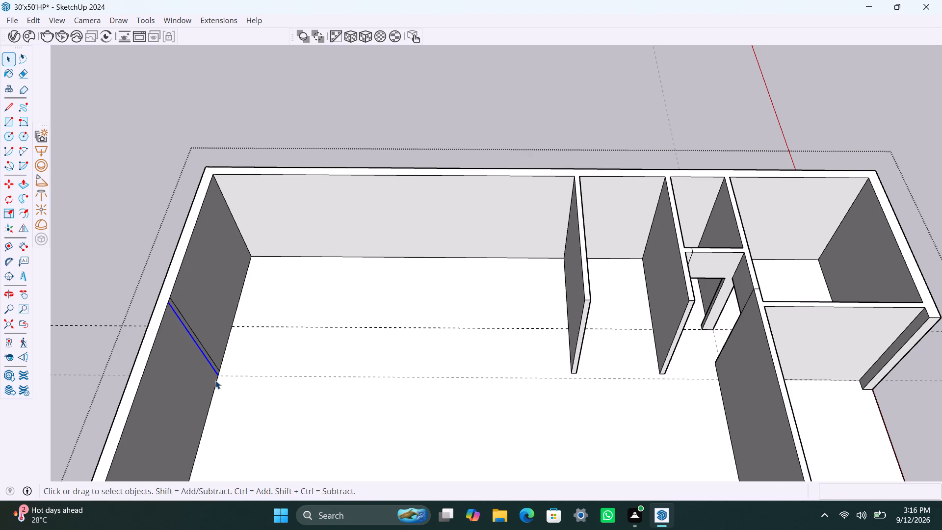
Copy the same inner corner edge 16' along the long outer wall towards the existing 11' partition.
{"action": "scroll", "coordinate": [255, 259], "scroll_direction": "up", "scroll_amount": 2}
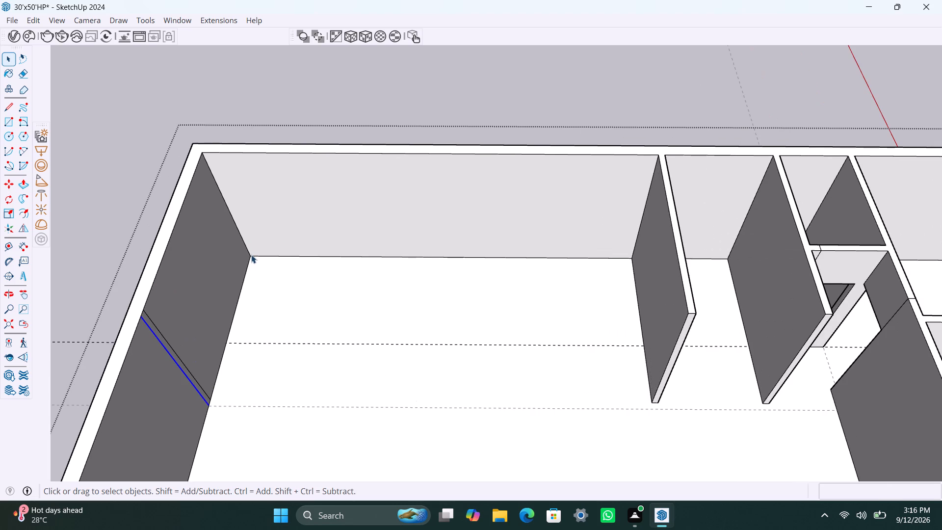
{"action": "left_click", "coordinate": [249, 253]}
{"action": "key", "text": "m"}
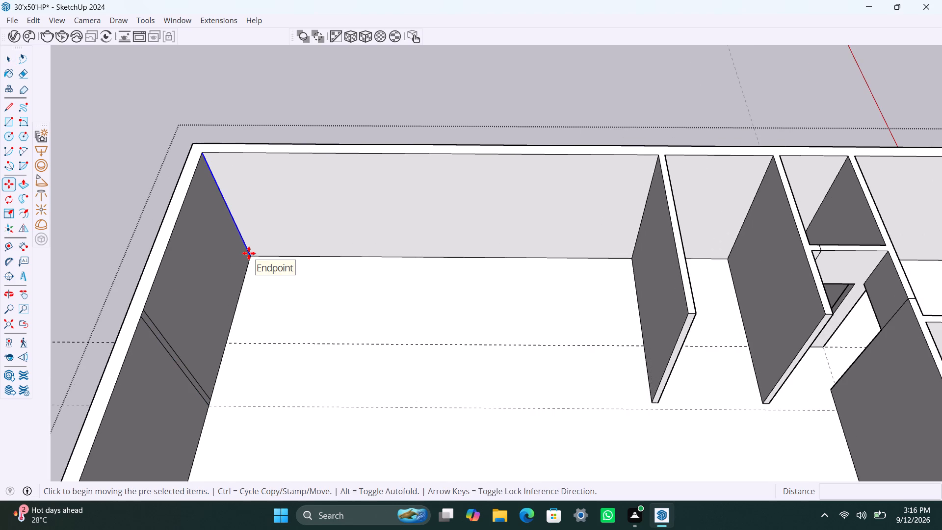
{"action": "left_click", "coordinate": [249, 253]}
{"action": "key", "text": "1"}
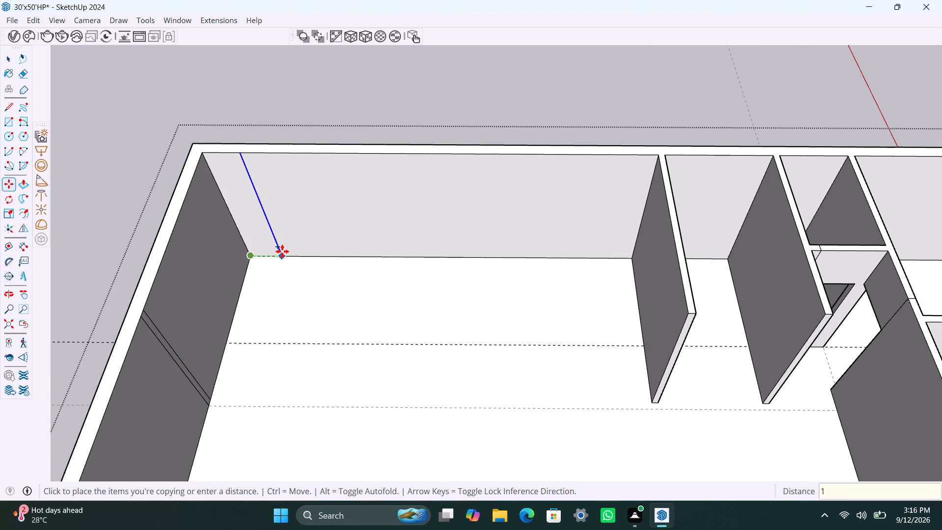
{"action": "type", "text": "6'"}
{"action": "key", "text": "Return"}
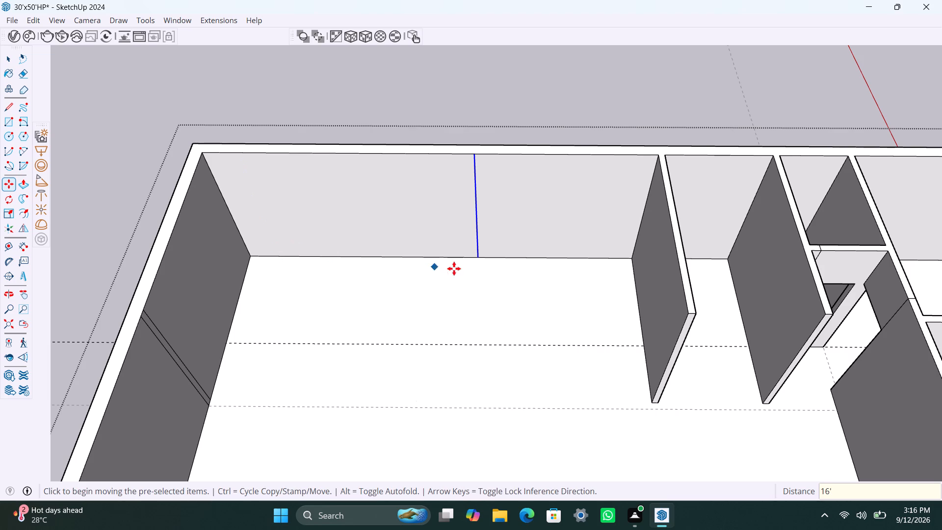
Copy the 16' line 4.5" farther along the long outer wall to mark the partition's thickness.
{"action": "left_click", "coordinate": [474, 256]}
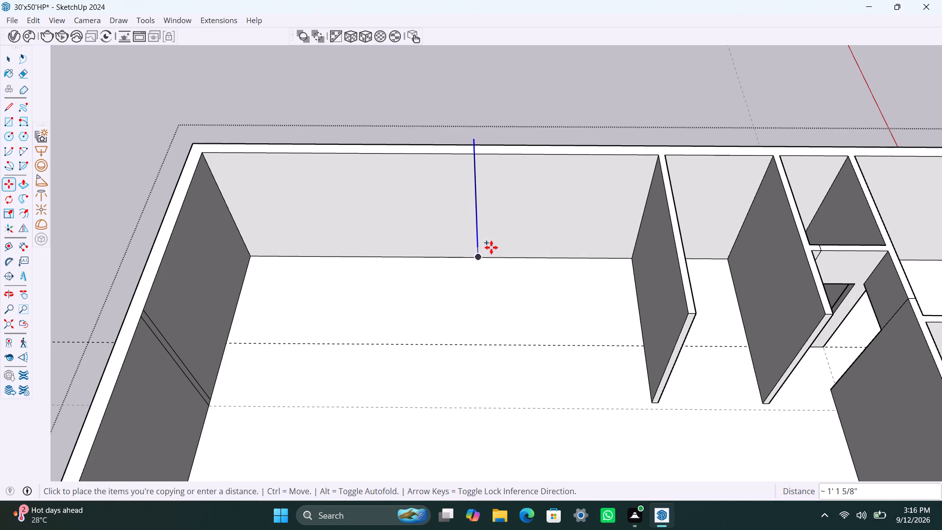
{"action": "type", "text": "4.5\""}
{"action": "key", "text": "Return"}
{"action": "key", "text": "space"}
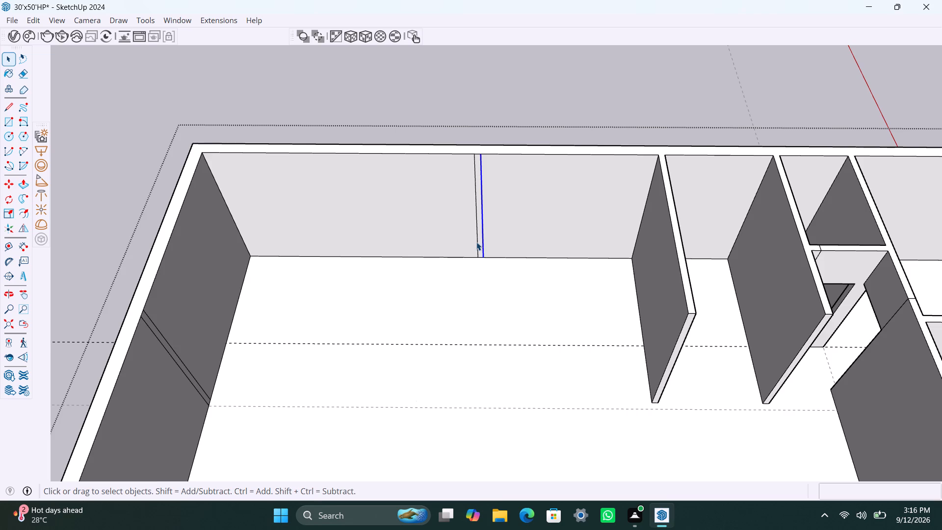
Push/Pull the new 4.5" strip on the long outer wall 11' into the interior to form a partition.
{"action": "scroll", "coordinate": [476, 242], "scroll_direction": "up", "scroll_amount": 3}
{"action": "left_click", "coordinate": [481, 228]}
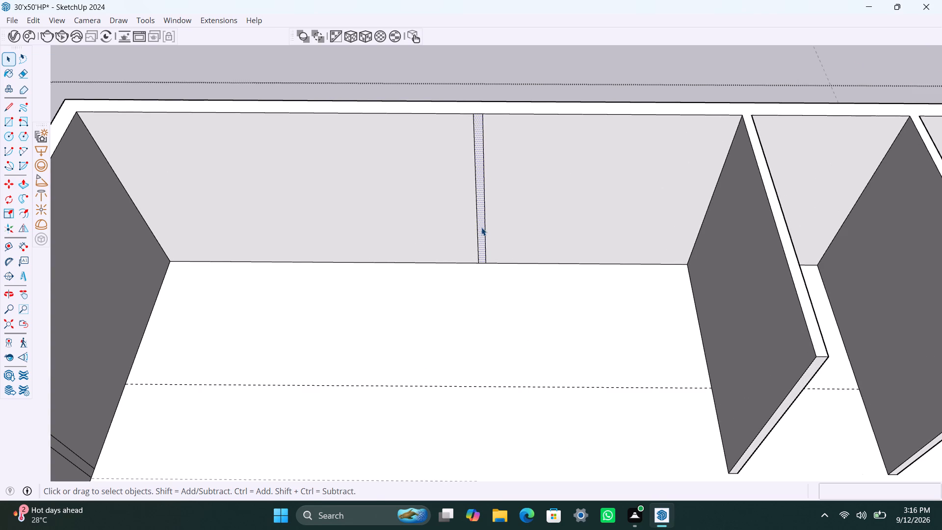
{"action": "key", "text": "p"}
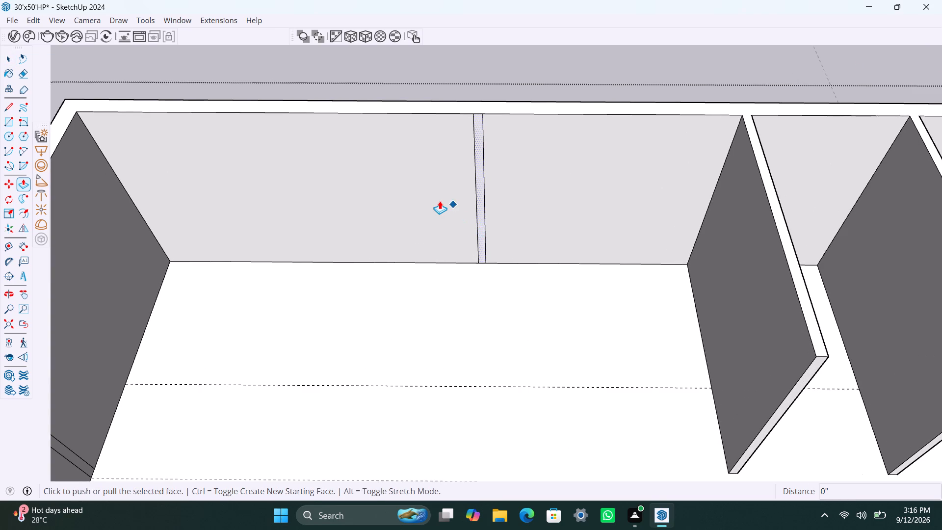
{"action": "scroll", "coordinate": [491, 200], "scroll_direction": "down", "scroll_amount": 2}
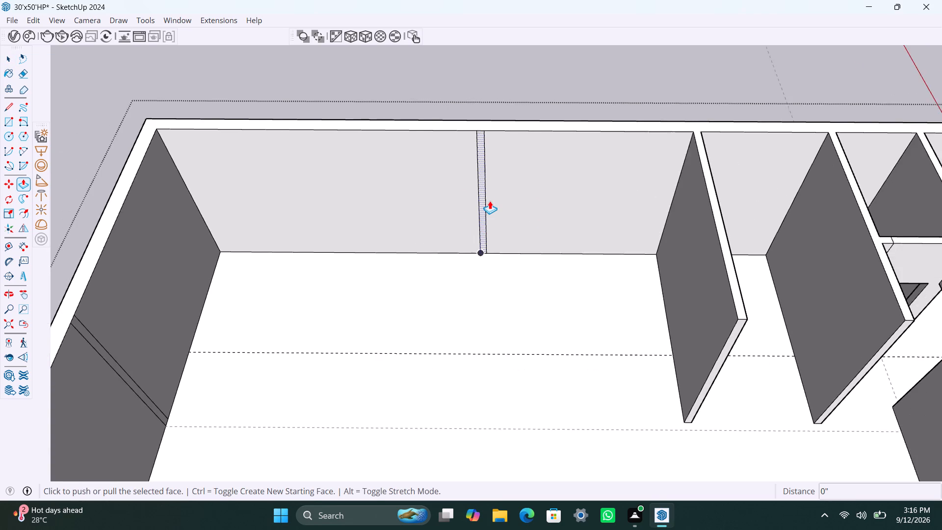
{"action": "scroll", "coordinate": [490, 201], "scroll_direction": "down", "scroll_amount": 1}
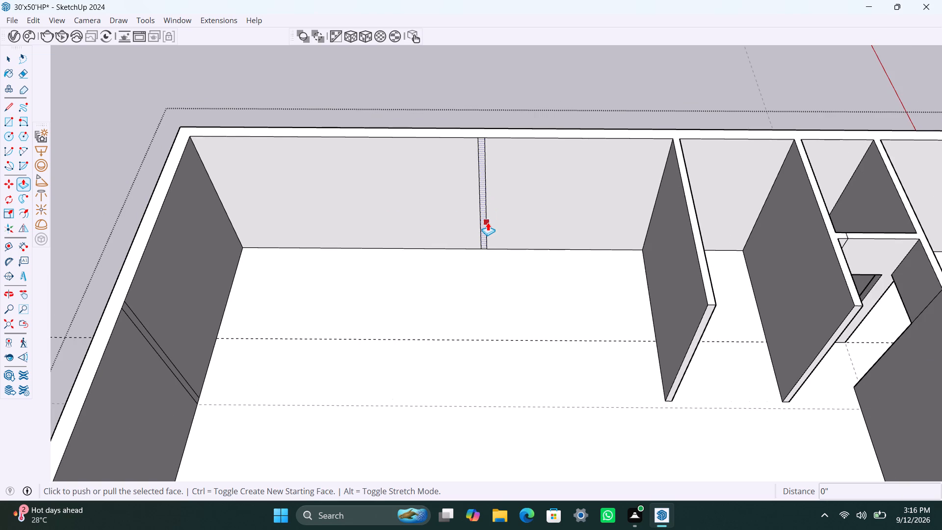
{"action": "left_click_drag", "start_coordinate": [487, 222], "coordinate": [490, 337]}
{"action": "type", "text": "11"}
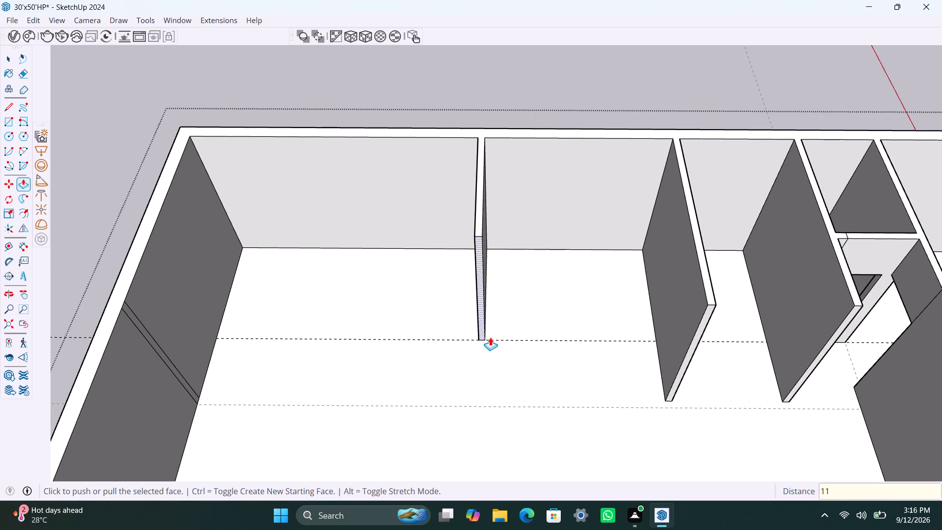
{"action": "key", "text": "apostrophe"}
{"action": "key", "text": "Return"}
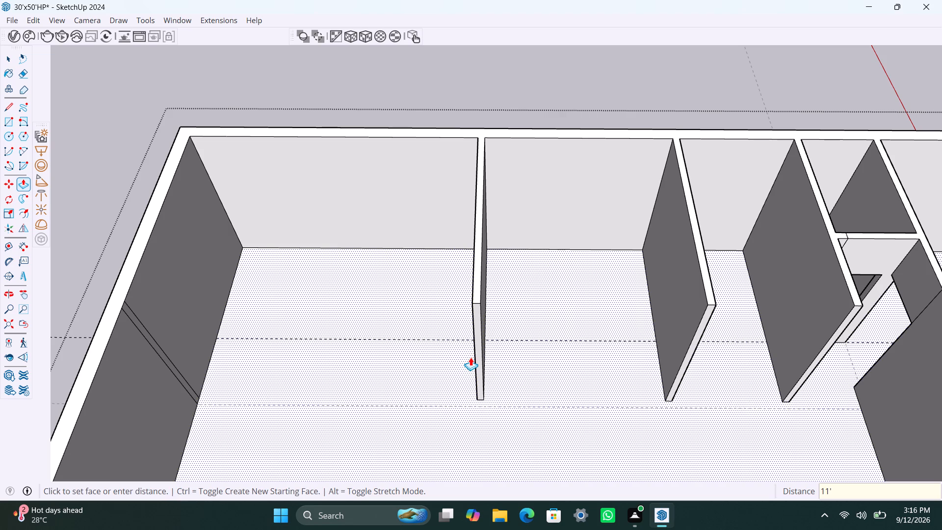
Extend the new partition's end face outward by another 4.5" with Push/Pull.
{"action": "left_click", "coordinate": [477, 356]}
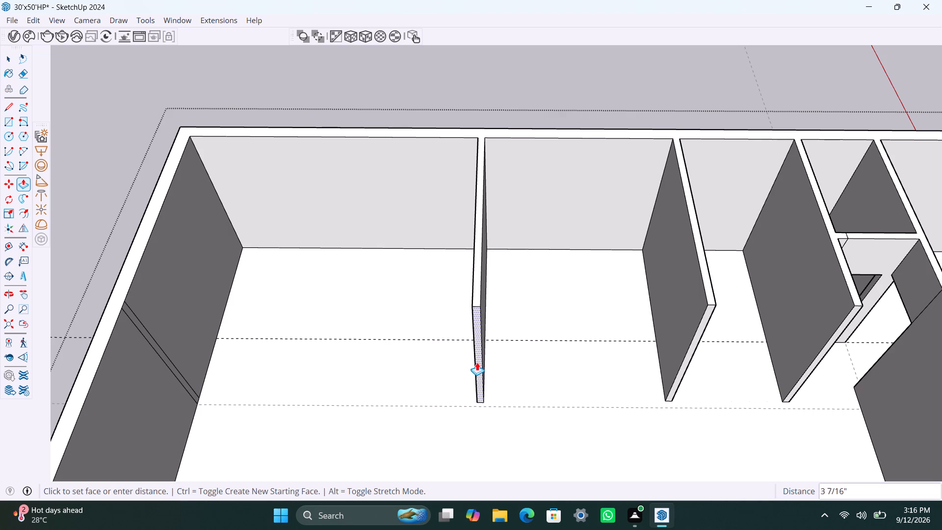
{"action": "type", "text": "4.5\""}
{"action": "key", "text": "Return"}
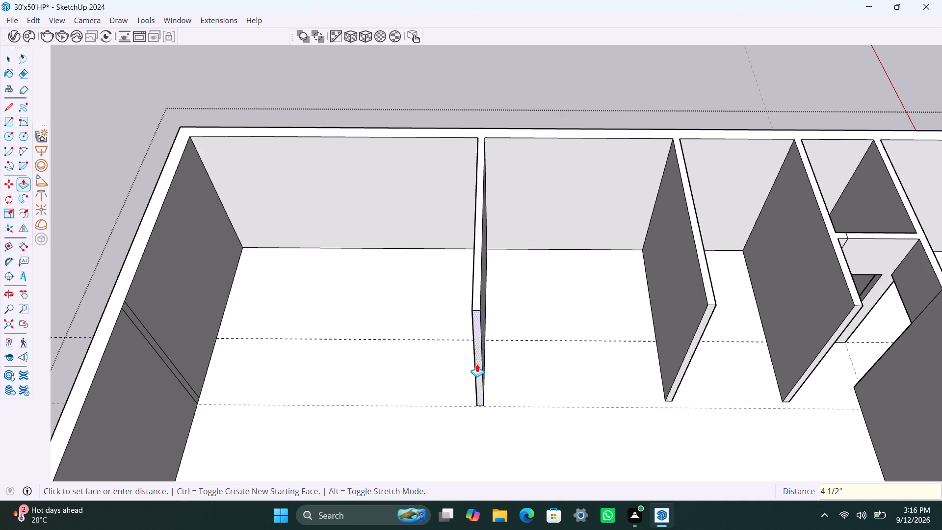
Copy the new partition's end vertical edge on the corner-room side 4.5" back along its side face.
{"action": "scroll", "coordinate": [446, 351], "scroll_direction": "down", "scroll_amount": 3}
{"action": "middle_click_drag", "start_coordinate": [444, 366], "coordinate": [538, 382]}
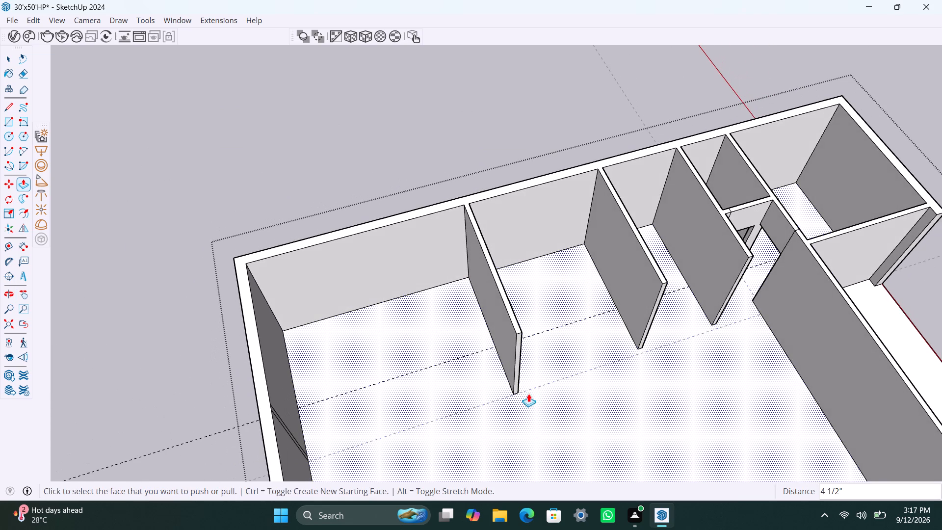
{"action": "scroll", "coordinate": [514, 379], "scroll_direction": "up", "scroll_amount": 2}
{"action": "middle_click_drag", "start_coordinate": [495, 378], "coordinate": [569, 381]}
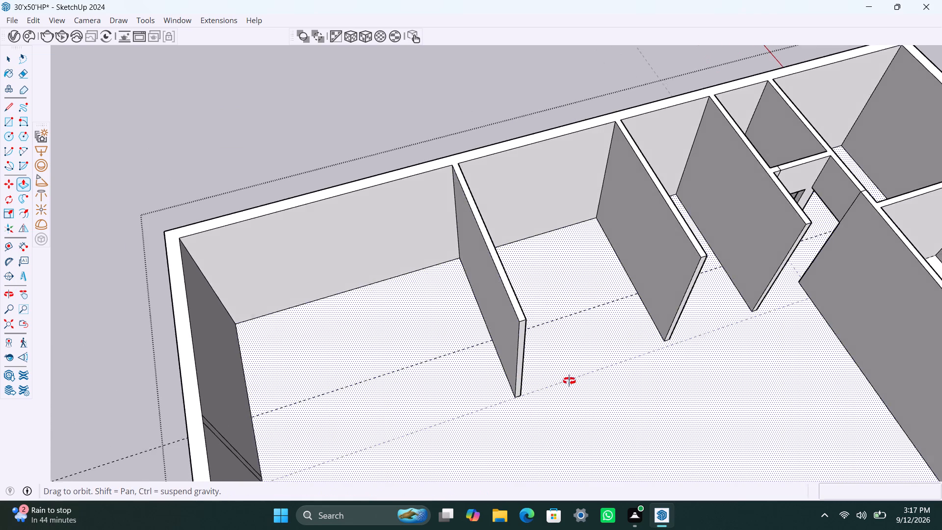
{"action": "middle_click_drag", "start_coordinate": [569, 381], "coordinate": [570, 381]}
{"action": "key", "text": "space"}
{"action": "scroll", "coordinate": [547, 385], "scroll_direction": "up", "scroll_amount": 1}
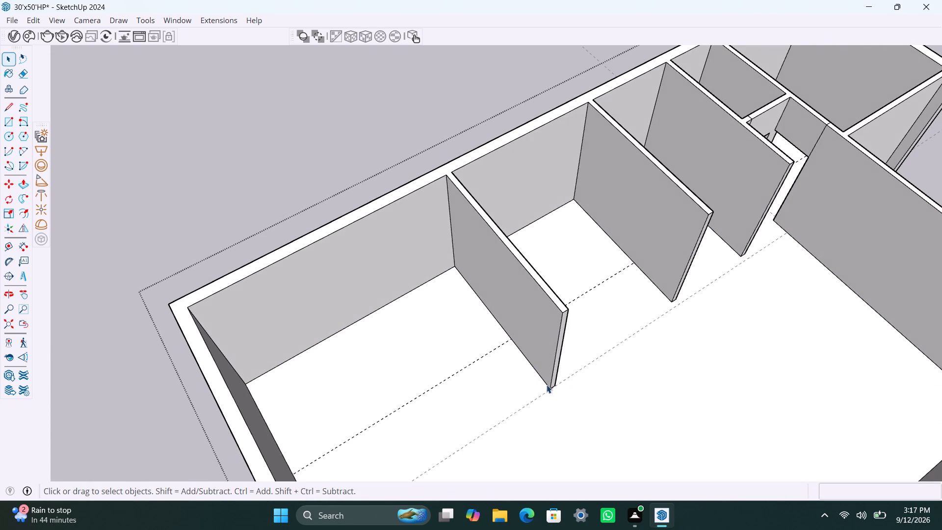
{"action": "scroll", "coordinate": [547, 385], "scroll_direction": "up", "scroll_amount": 3}
{"action": "left_click", "coordinate": [551, 384]}
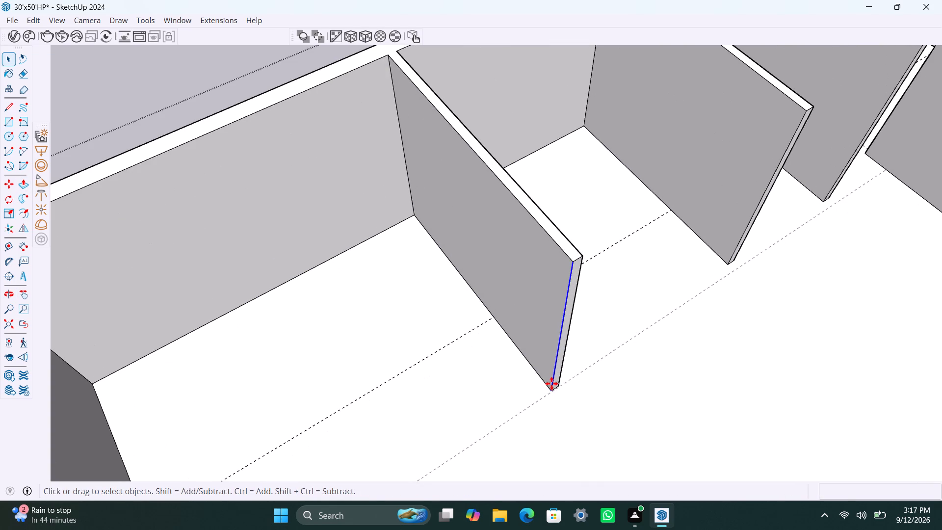
{"action": "key", "text": "m"}
{"action": "left_click", "coordinate": [553, 388]}
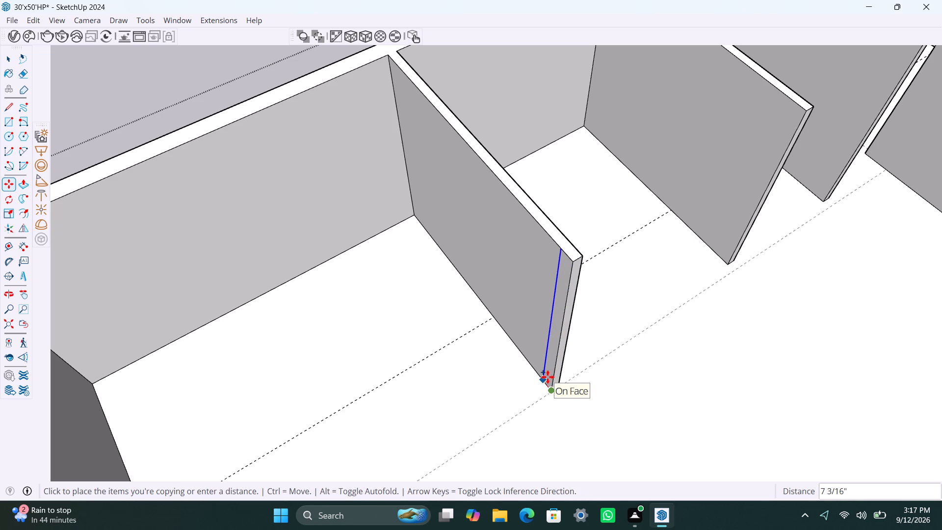
{"action": "type", "text": "4.5\""}
{"action": "key", "text": "Return"}
{"action": "key", "text": "space"}
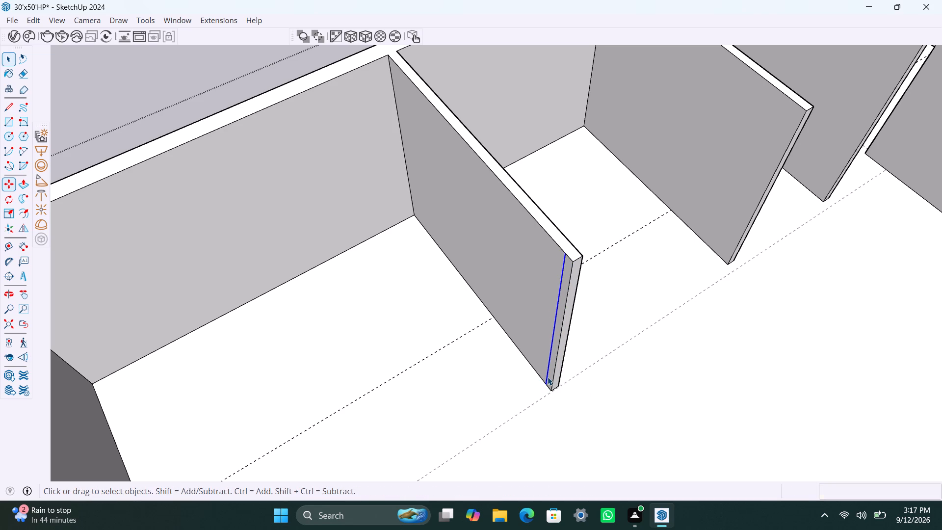
Push/Pull the 4.5" strip at the new partition's end 1' into the corner room to form a door stub.
{"action": "scroll", "coordinate": [568, 286], "scroll_direction": "up", "scroll_amount": 2}
{"action": "left_click", "coordinate": [565, 285]}
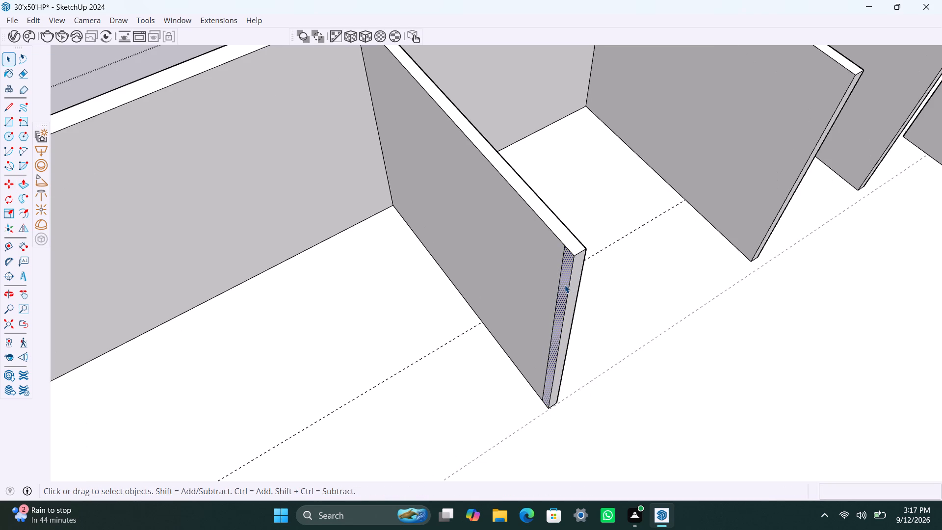
{"action": "key", "text": "p"}
{"action": "left_click_drag", "start_coordinate": [565, 285], "coordinate": [562, 292]}
{"action": "type", "text": "1'"}
{"action": "key", "text": "Return"}
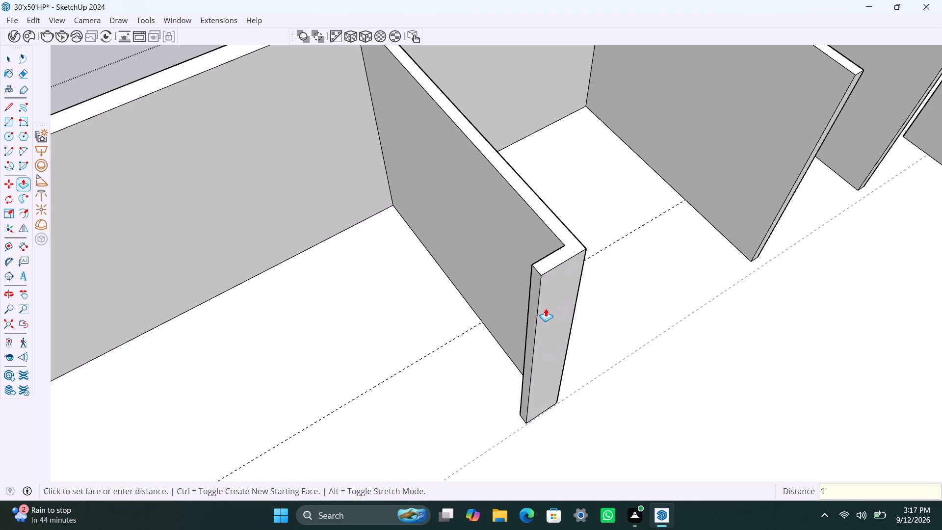
{"action": "key", "text": "space"}
Push/Pull the 4.5" strip on the short outer wall partway toward the door stub to start the corner room's front partition.
{"action": "scroll", "coordinate": [536, 308], "scroll_direction": "down", "scroll_amount": 15}
{"action": "middle_click_drag", "start_coordinate": [541, 352], "coordinate": [523, 359]}
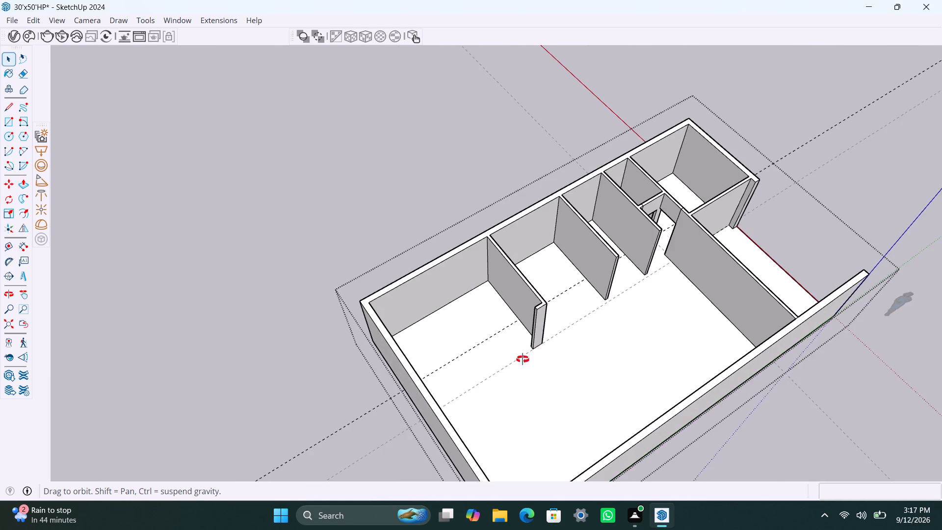
{"action": "middle_click_drag", "start_coordinate": [523, 359], "coordinate": [135, 365]}
{"action": "scroll", "coordinate": [371, 251], "scroll_direction": "up", "scroll_amount": 7}
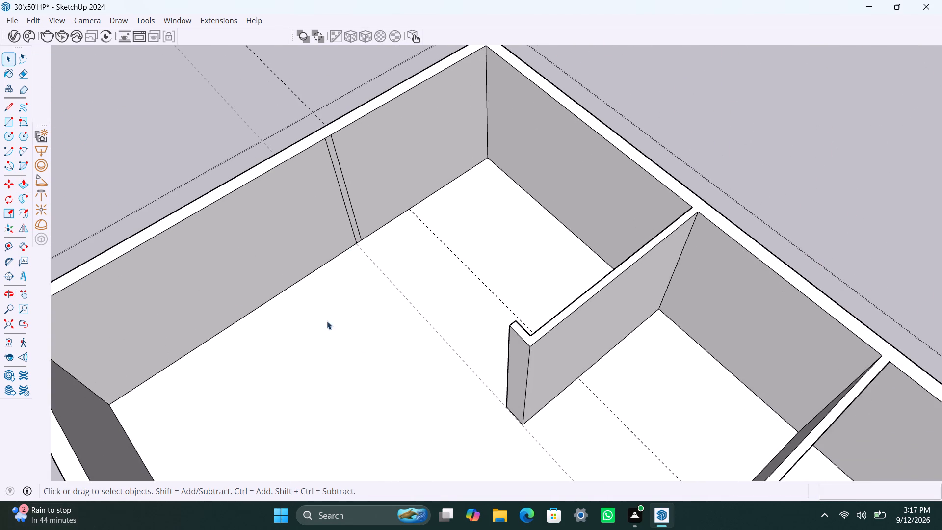
{"action": "scroll", "coordinate": [344, 209], "scroll_direction": "up", "scroll_amount": 4}
{"action": "left_click", "coordinate": [352, 204]}
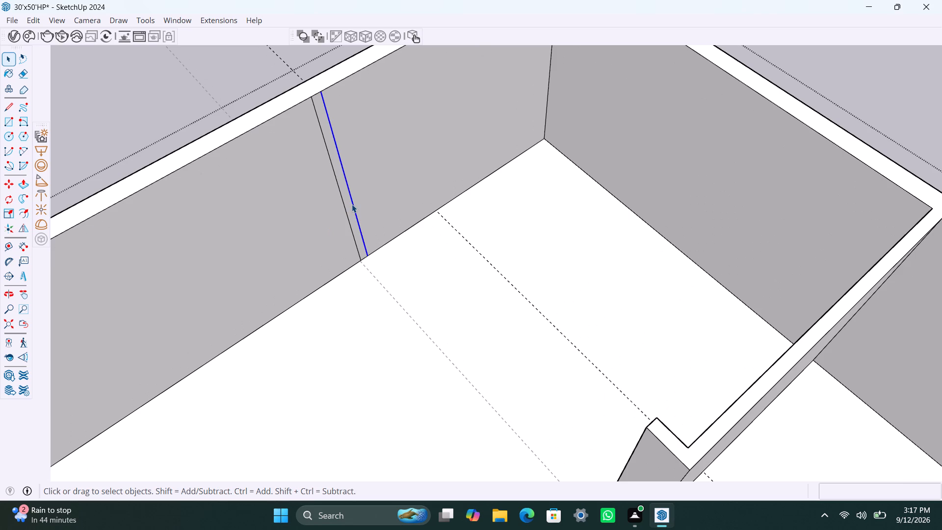
{"action": "left_click", "coordinate": [351, 213]}
{"action": "key", "text": "p"}
{"action": "left_click_drag", "start_coordinate": [351, 213], "coordinate": [423, 307]}
{"action": "scroll", "coordinate": [492, 399], "scroll_direction": "down", "scroll_amount": 8}
{"action": "middle_click_drag", "start_coordinate": [493, 441], "coordinate": [597, 424]}
{"action": "scroll", "coordinate": [600, 430], "scroll_direction": "up", "scroll_amount": 3}
{"action": "middle_click_drag", "start_coordinate": [594, 446], "coordinate": [697, 446]}
{"action": "key", "text": "space"}
Place a guide 3' from the door stub's end, across the corner room's opening, to mark the door width.
{"action": "scroll", "coordinate": [675, 392], "scroll_direction": "up", "scroll_amount": 2}
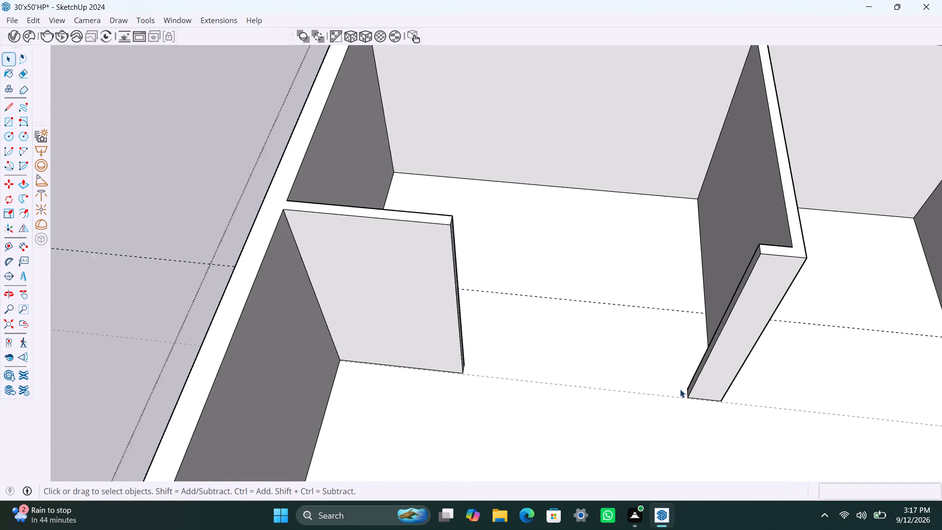
{"action": "scroll", "coordinate": [680, 389], "scroll_direction": "up", "scroll_amount": 5}
{"action": "key", "text": "space"}
{"action": "key", "text": "t"}
{"action": "scroll", "coordinate": [685, 394], "scroll_direction": "up", "scroll_amount": 2}
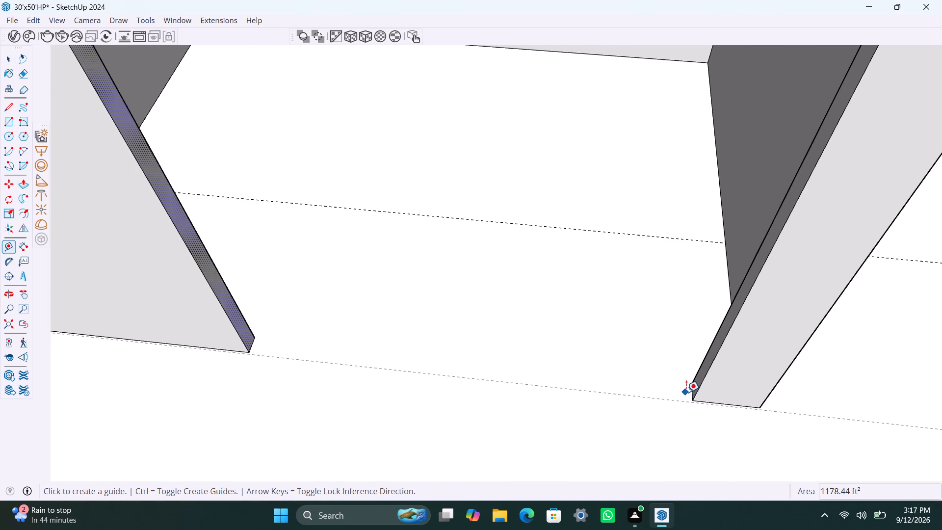
{"action": "left_click", "coordinate": [689, 393]}
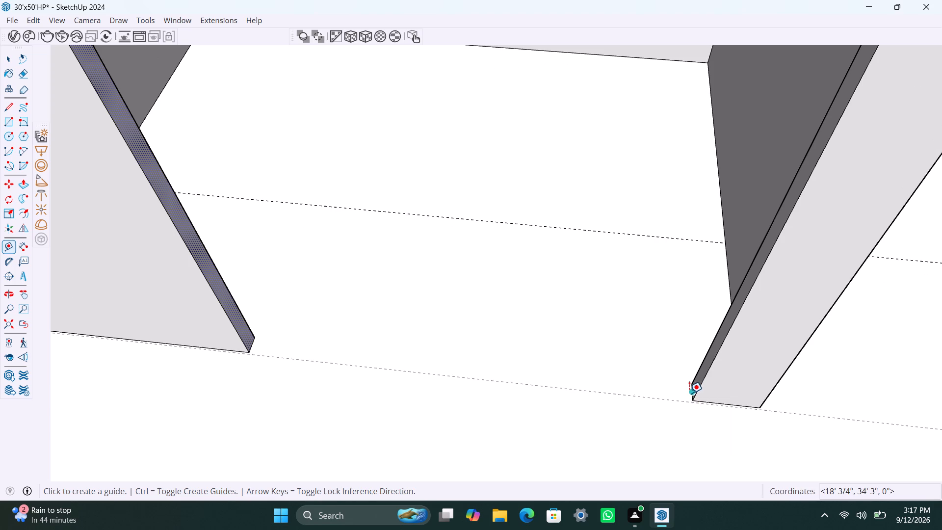
{"action": "type", "text": "3'"}
{"action": "key", "text": "Return"}
{"action": "key", "text": "space"}
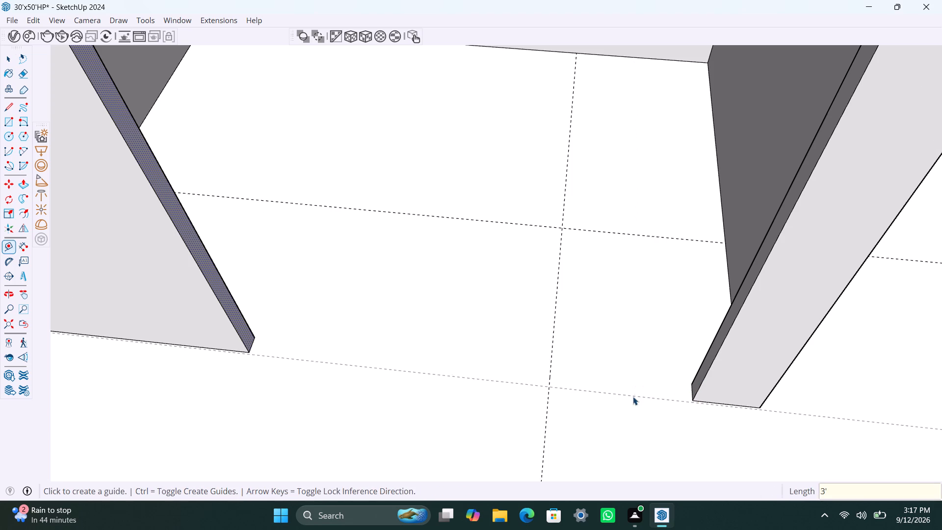
Push/Pull the front partition's end face up to the 3' door guide.
{"action": "key", "text": "p"}
{"action": "left_click_drag", "start_coordinate": [236, 322], "coordinate": [553, 373]}
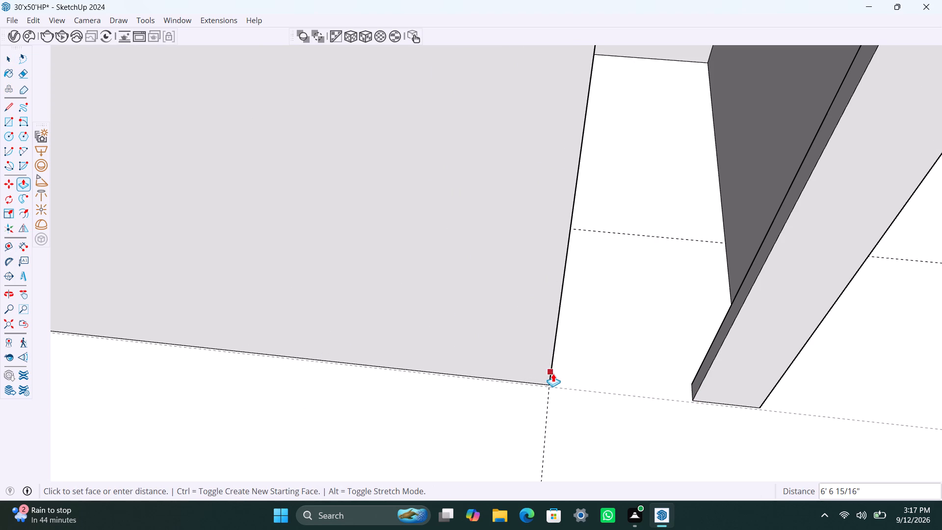
{"action": "left_click_drag", "start_coordinate": [553, 373], "coordinate": [545, 430]}
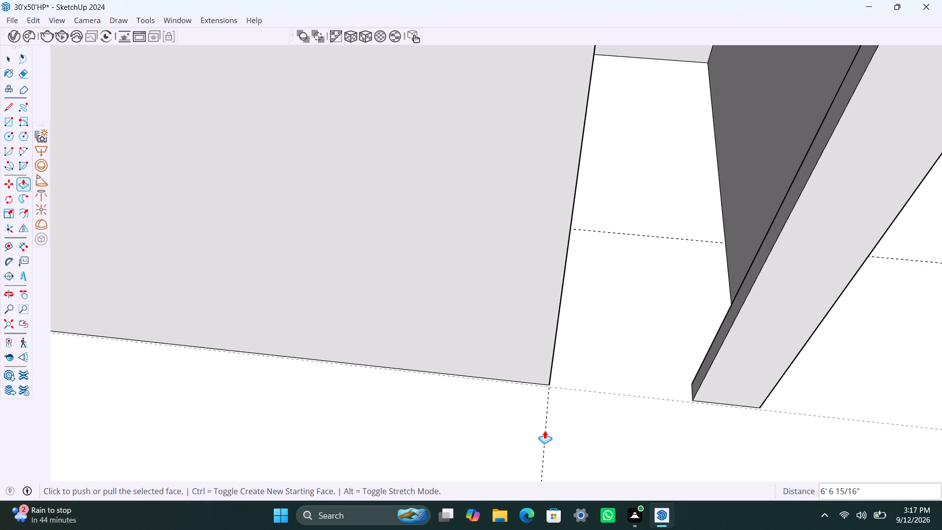
{"action": "left_click", "coordinate": [545, 432]}
{"action": "key", "text": "space"}
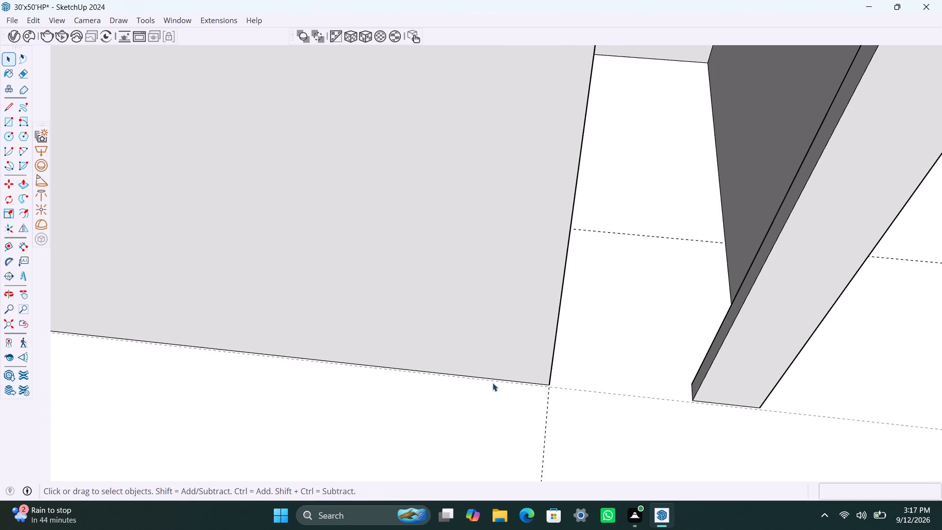
Copy the top edge of the front partition's end face 3' down to mark the door head.
{"action": "scroll", "coordinate": [408, 317], "scroll_direction": "down", "scroll_amount": 10}
{"action": "scroll", "coordinate": [516, 227], "scroll_direction": "up", "scroll_amount": 3}
{"action": "middle_click_drag", "start_coordinate": [487, 228], "coordinate": [382, 235]}
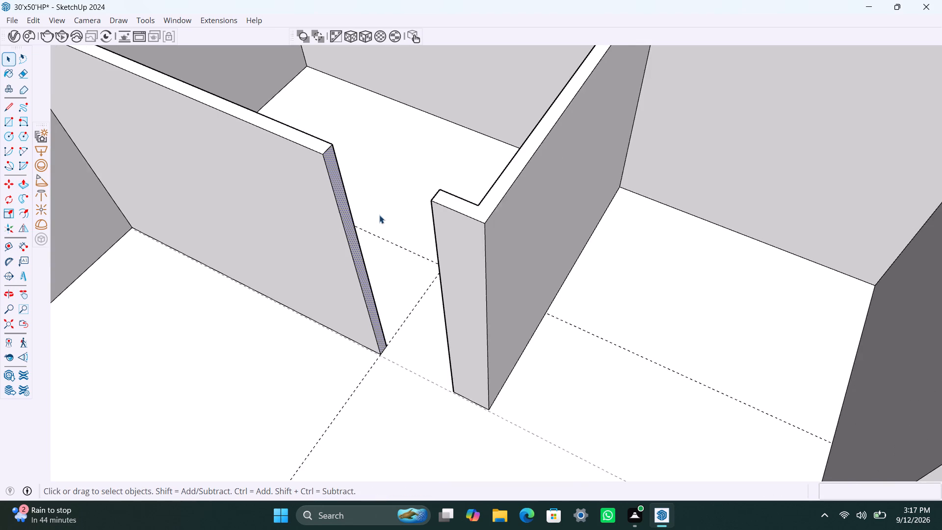
{"action": "scroll", "coordinate": [379, 212], "scroll_direction": "up", "scroll_amount": 3}
{"action": "left_click", "coordinate": [303, 118]}
{"action": "key", "text": "m"}
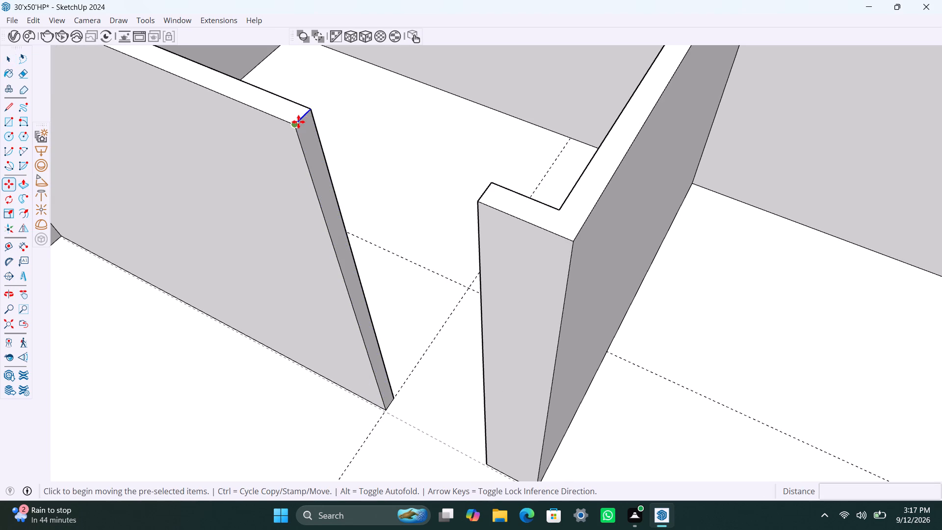
{"action": "left_click", "coordinate": [298, 125]}
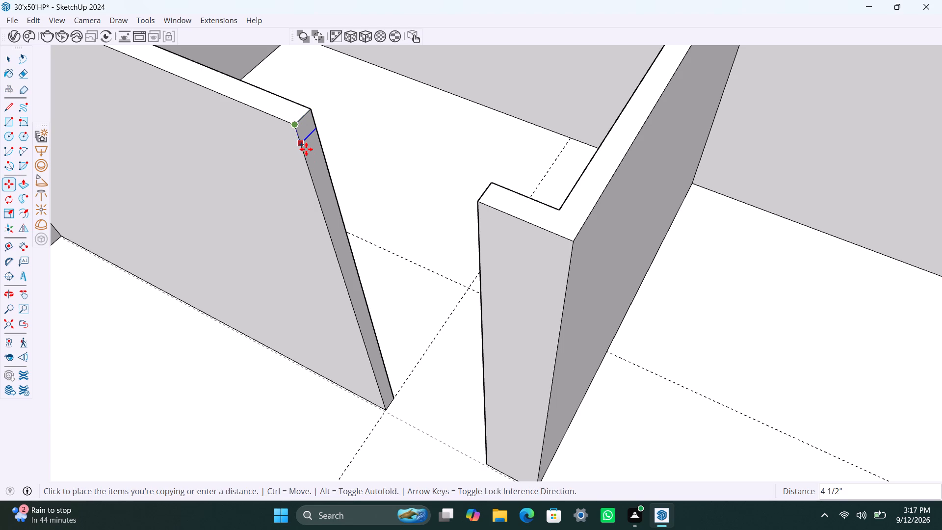
{"action": "type", "text": "3'"}
{"action": "key", "text": "Return"}
{"action": "key", "text": "space"}
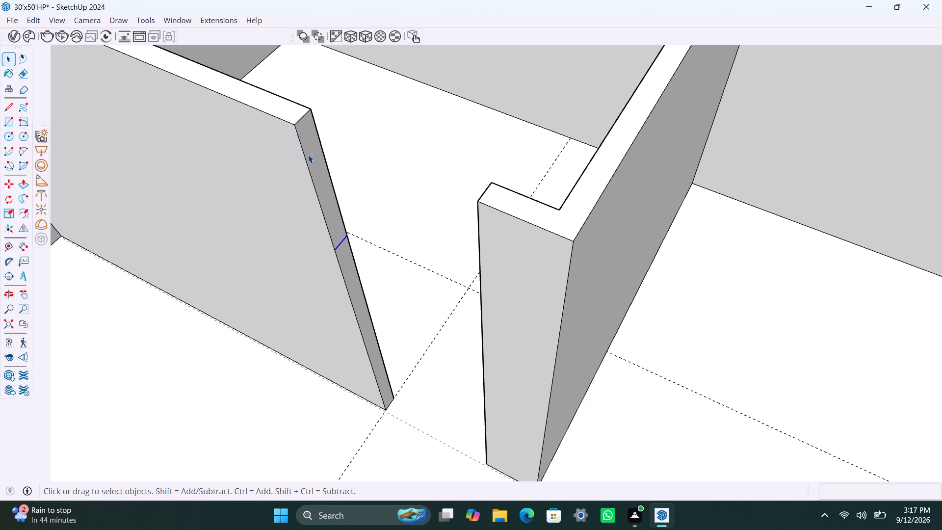
Push/Pull the upper part of the end face 3' across to the stub as a door header, and save the model.
{"action": "left_click", "coordinate": [308, 155]}
{"action": "key", "text": "p"}
{"action": "left_click_drag", "start_coordinate": [310, 155], "coordinate": [516, 262]}
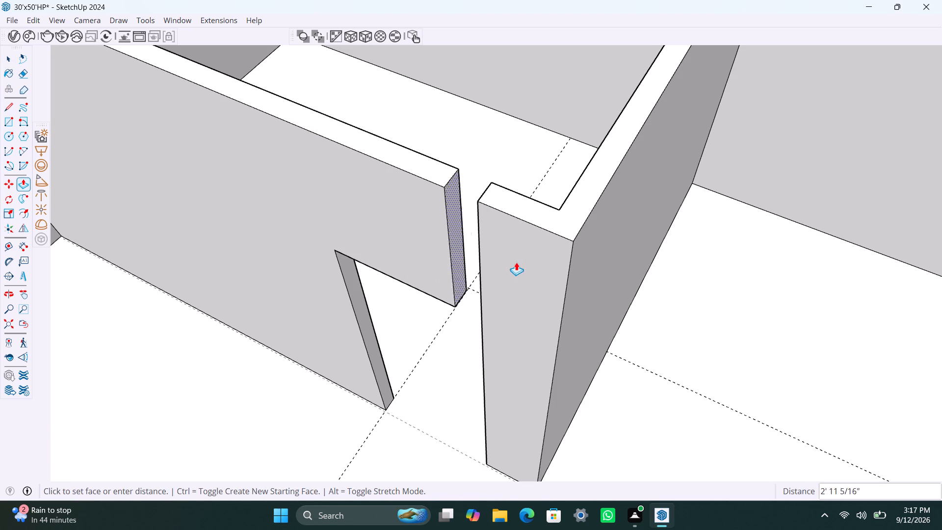
{"action": "left_click_drag", "start_coordinate": [516, 262], "coordinate": [504, 248]}
{"action": "key", "text": "ctrl+s"}
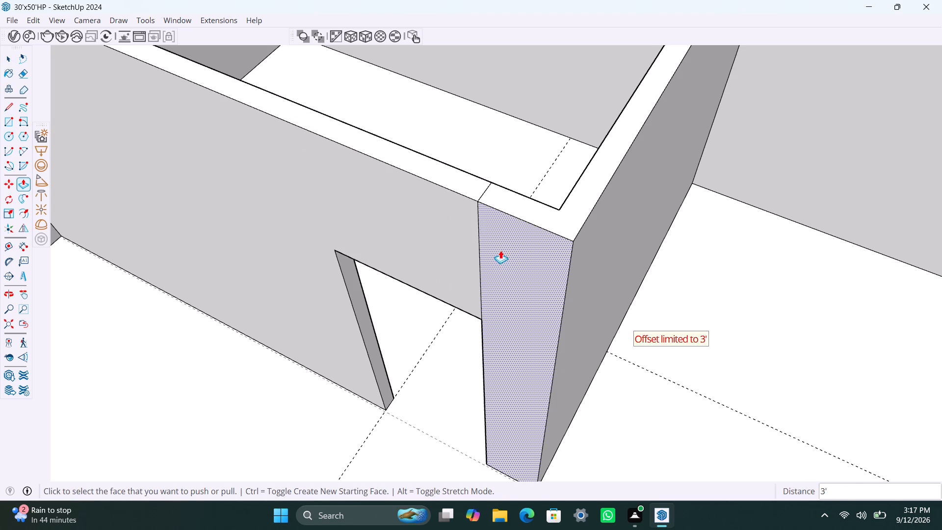
{"action": "key", "text": "space"}
Push/Pull the end face of the next partition along the long outer wall outward by 4.5".
{"action": "scroll", "coordinate": [423, 198], "scroll_direction": "down", "scroll_amount": 9}
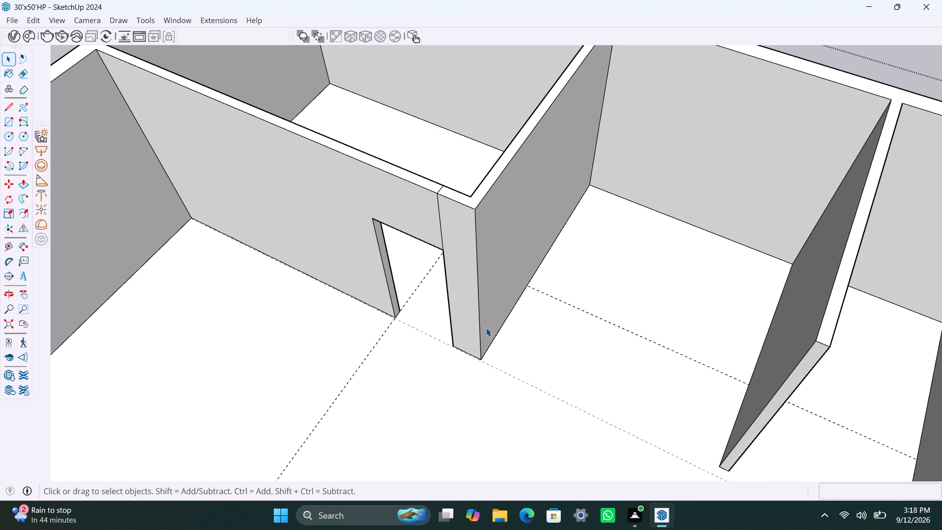
{"action": "scroll", "coordinate": [595, 361], "scroll_direction": "down", "scroll_amount": 1}
{"action": "scroll", "coordinate": [745, 409], "scroll_direction": "up", "scroll_amount": 1}
{"action": "left_click", "coordinate": [745, 408]}
{"action": "key", "text": "p"}
{"action": "left_click", "coordinate": [745, 408]}
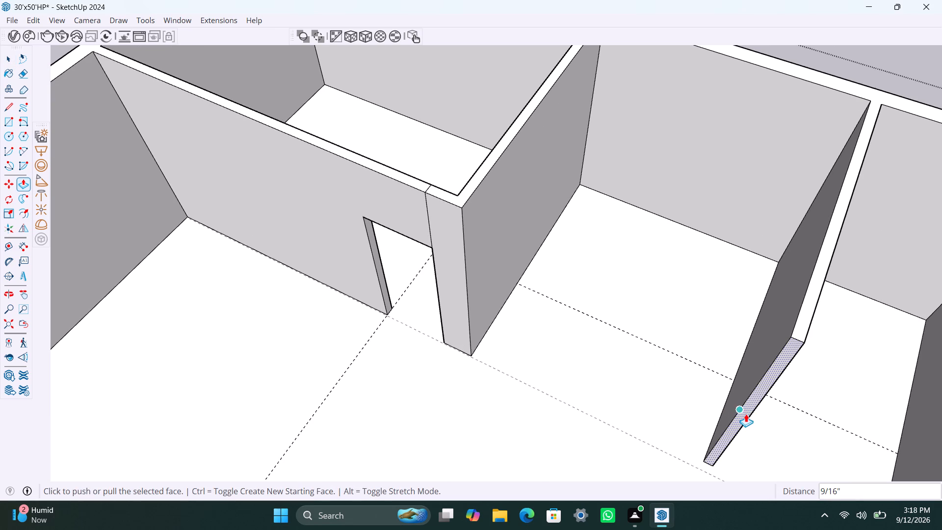
{"action": "type", "text": "4.5\""}
{"action": "key", "text": "Return"}
{"action": "key", "text": "space"}
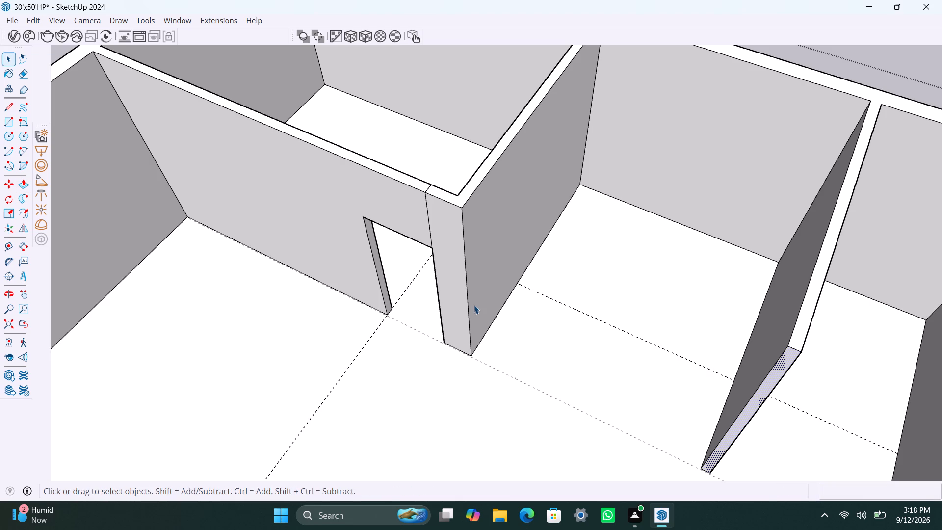
Copy the corner room's outer vertical corner edge 4.5" back along the partition's side facing the neighbouring room.
{"action": "left_click", "coordinate": [470, 313]}
{"action": "key", "text": "m"}
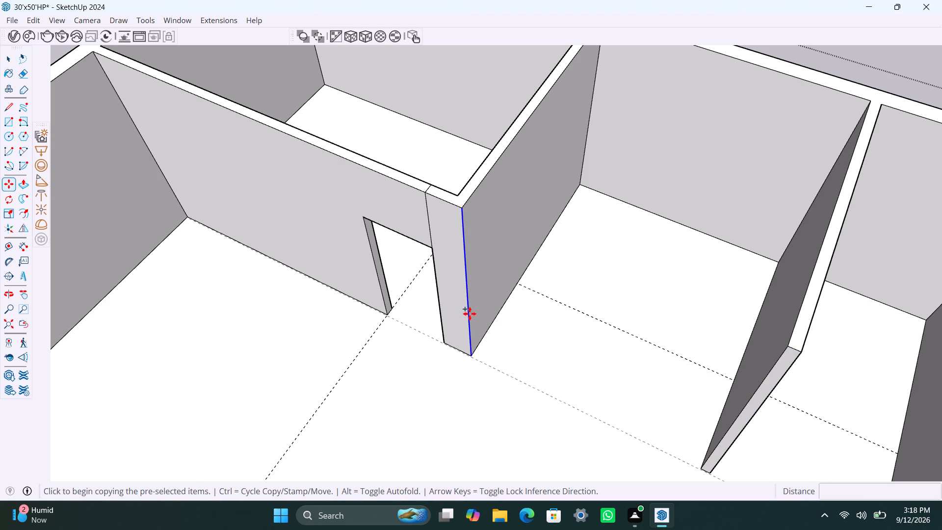
{"action": "left_click", "coordinate": [474, 353]}
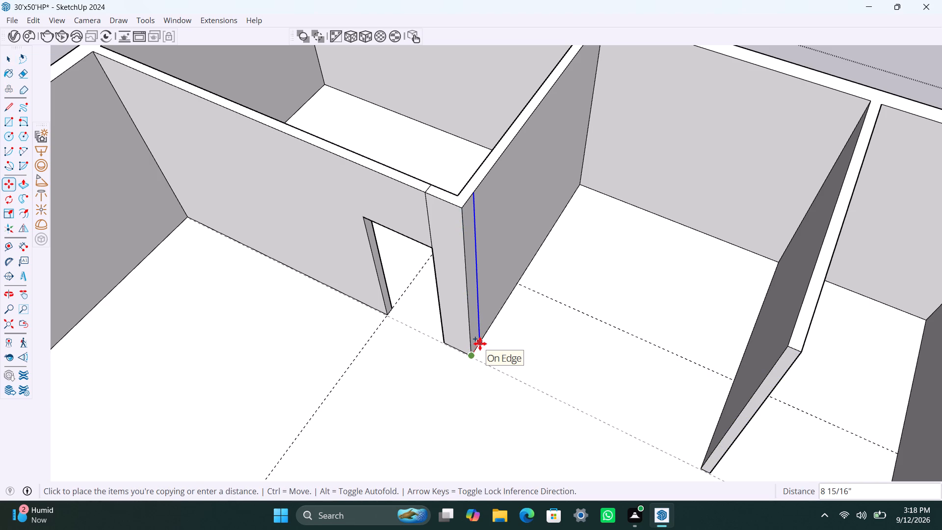
{"action": "key", "text": "4"}
{"action": "type", "text": ".5\""}
{"action": "key", "text": "Return"}
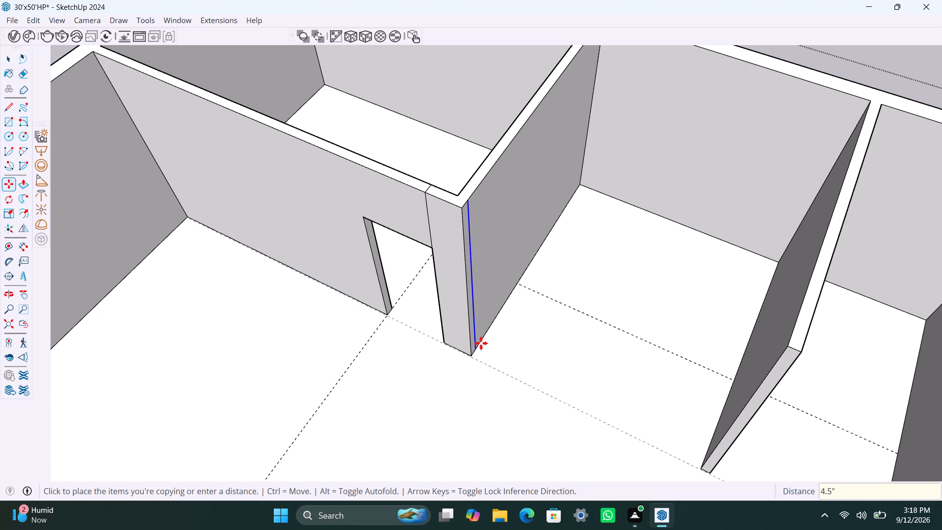
{"action": "key", "text": "space"}
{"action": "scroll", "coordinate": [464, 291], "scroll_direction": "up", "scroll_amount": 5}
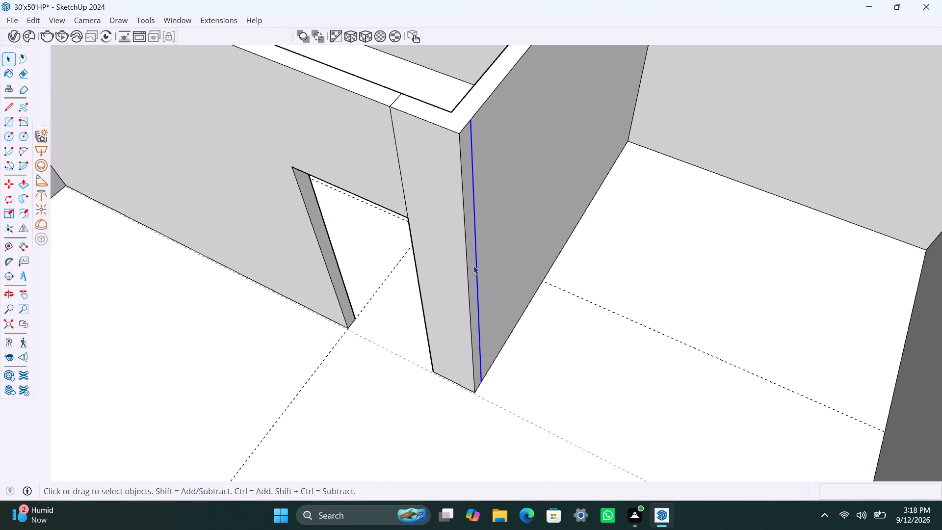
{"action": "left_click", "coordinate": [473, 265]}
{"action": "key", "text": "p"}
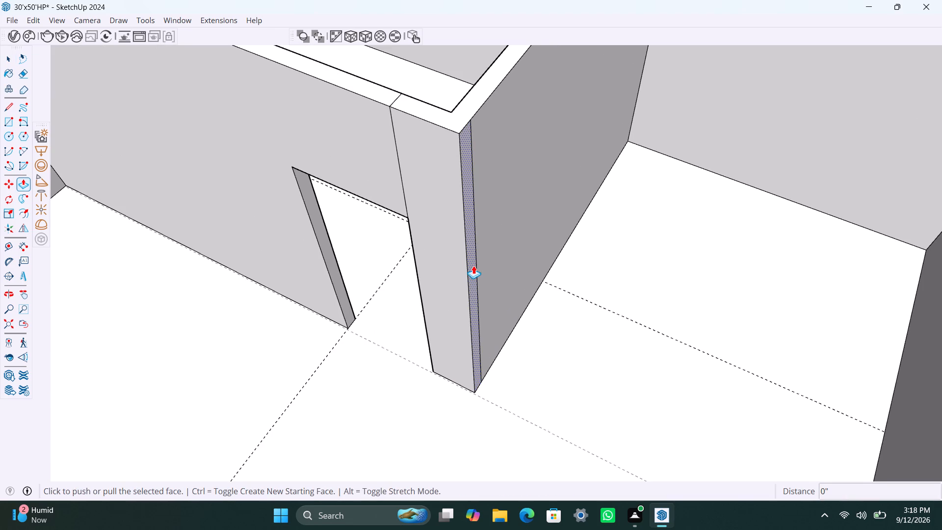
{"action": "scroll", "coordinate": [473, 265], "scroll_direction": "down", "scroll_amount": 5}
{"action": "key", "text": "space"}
Copy the next partition's end vertical edge 4.5" back along its side facing the corner room.
{"action": "middle_click_drag", "start_coordinate": [491, 364], "coordinate": [811, 412]}
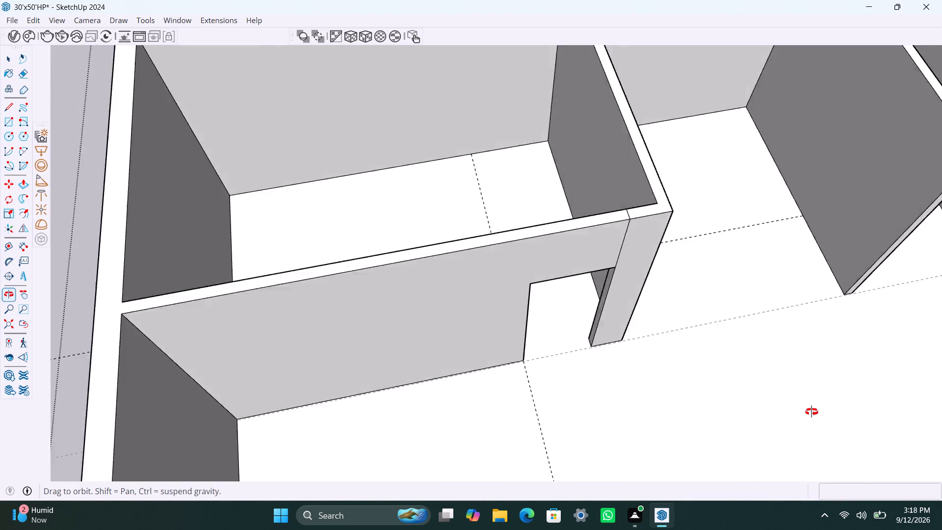
{"action": "middle_click_drag", "start_coordinate": [811, 412], "coordinate": [816, 410]}
{"action": "middle_click_drag", "start_coordinate": [805, 185], "coordinate": [686, 273]}
{"action": "scroll", "coordinate": [710, 213], "scroll_direction": "up", "scroll_amount": 3}
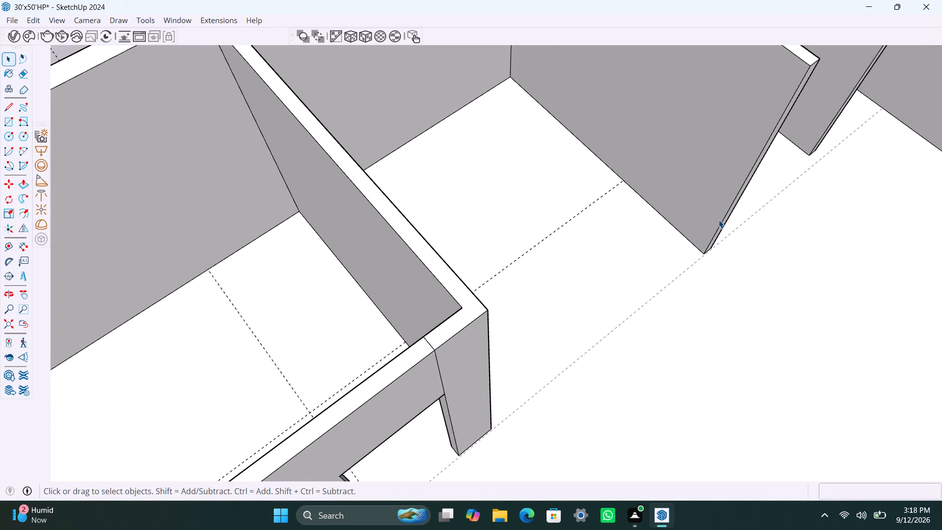
{"action": "scroll", "coordinate": [719, 220], "scroll_direction": "up", "scroll_amount": 2}
{"action": "left_click", "coordinate": [703, 256]}
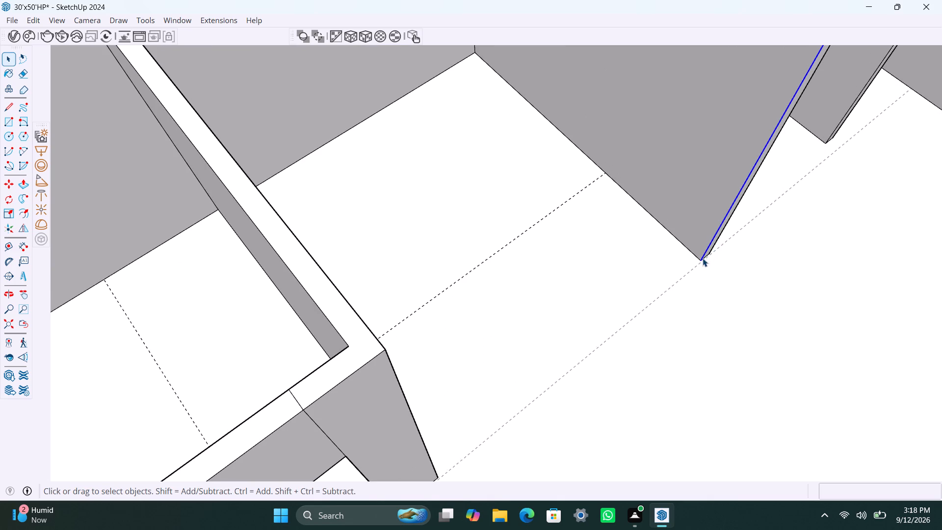
{"action": "key", "text": "m"}
{"action": "left_click", "coordinate": [703, 259]}
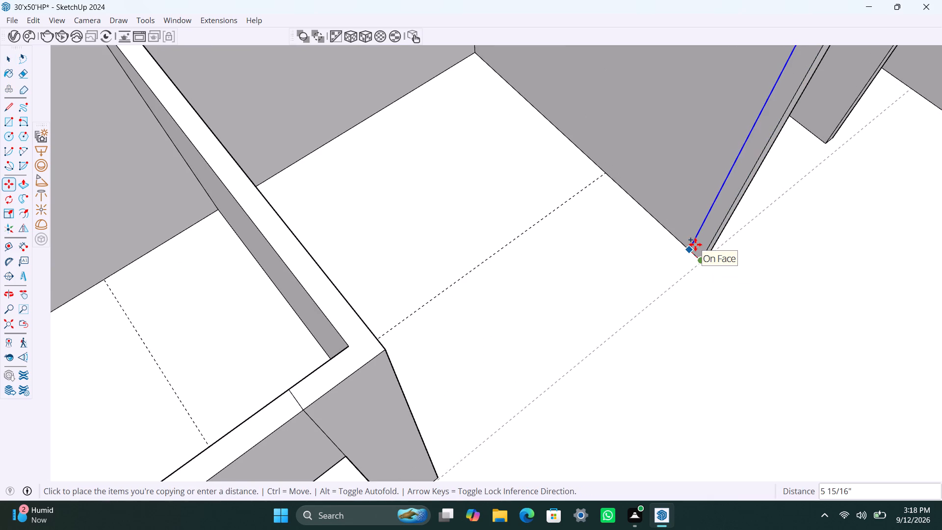
{"action": "type", "text": "4.5\""}
{"action": "key", "text": "Return"}
{"action": "key", "text": "space"}
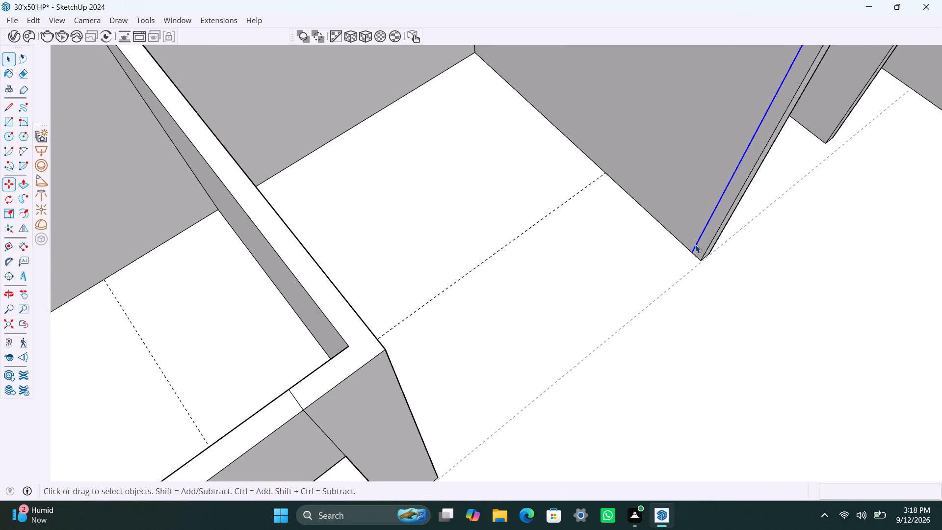
Push/Pull the new 4.5" strip on that partition 1' toward the corner room to form a door stub.
{"action": "left_click", "coordinate": [700, 245]}
{"action": "left_click", "coordinate": [703, 243]}
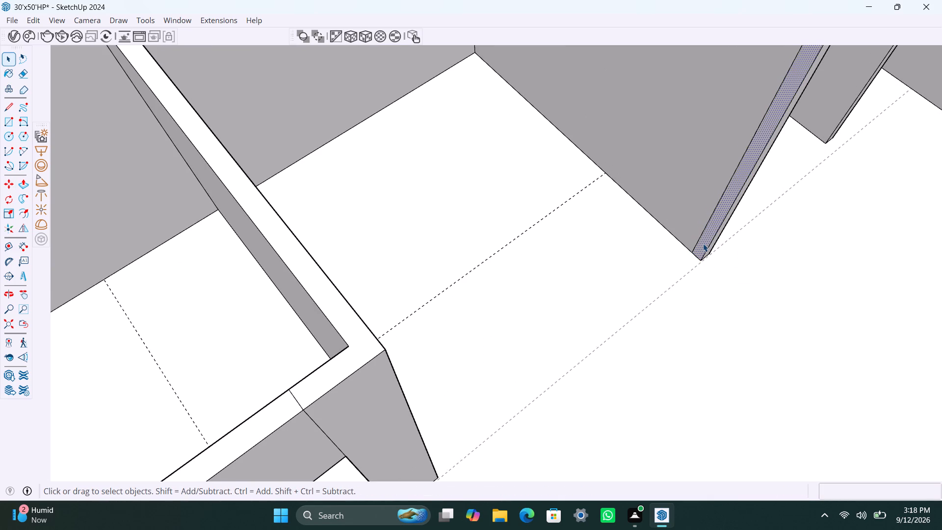
{"action": "key", "text": "p"}
{"action": "left_click", "coordinate": [703, 243]}
{"action": "type", "text": "1'"}
{"action": "key", "text": "Return"}
{"action": "key", "text": "space"}
Place a guide 3' from the second door stub's end to mark the neighbouring room's door width.
{"action": "scroll", "coordinate": [651, 260], "scroll_direction": "down", "scroll_amount": 8}
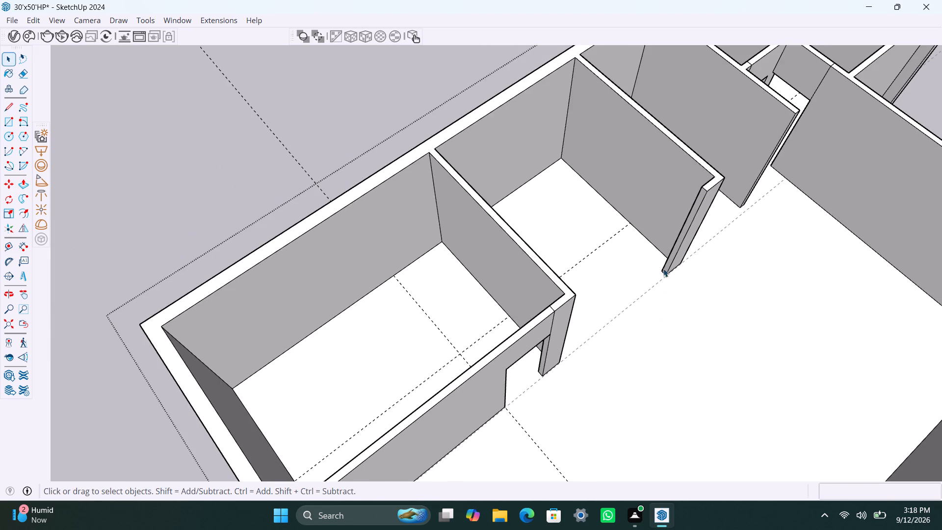
{"action": "scroll", "coordinate": [663, 266], "scroll_direction": "up", "scroll_amount": 5}
{"action": "key", "text": "t"}
{"action": "scroll", "coordinate": [671, 278], "scroll_direction": "up", "scroll_amount": 6}
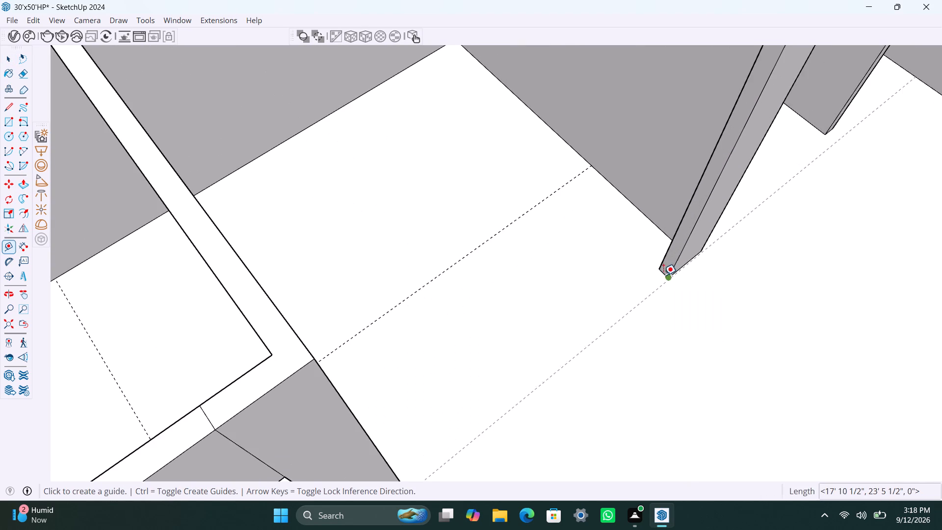
{"action": "scroll", "coordinate": [662, 275], "scroll_direction": "up", "scroll_amount": 2}
{"action": "left_click", "coordinate": [662, 275]}
{"action": "type", "text": "3'"}
{"action": "key", "text": "Return"}
{"action": "key", "text": "space"}
{"action": "scroll", "coordinate": [555, 335], "scroll_direction": "up", "scroll_amount": 1}
{"action": "scroll", "coordinate": [556, 336], "scroll_direction": "down", "scroll_amount": 10}
{"action": "middle_click_drag", "start_coordinate": [577, 371], "coordinate": [460, 359]}
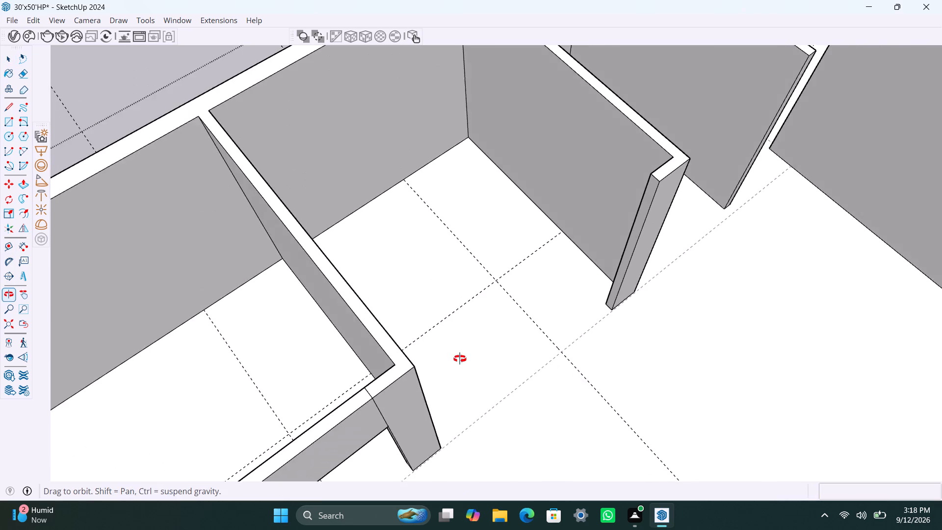
Push/Pull the 4.5" strip beside the corner room's door along the neighbouring room's open side up to the 3' door guide.
{"action": "middle_click_drag", "start_coordinate": [460, 359], "coordinate": [245, 375]}
{"action": "scroll", "coordinate": [307, 225], "scroll_direction": "up", "scroll_amount": 3}
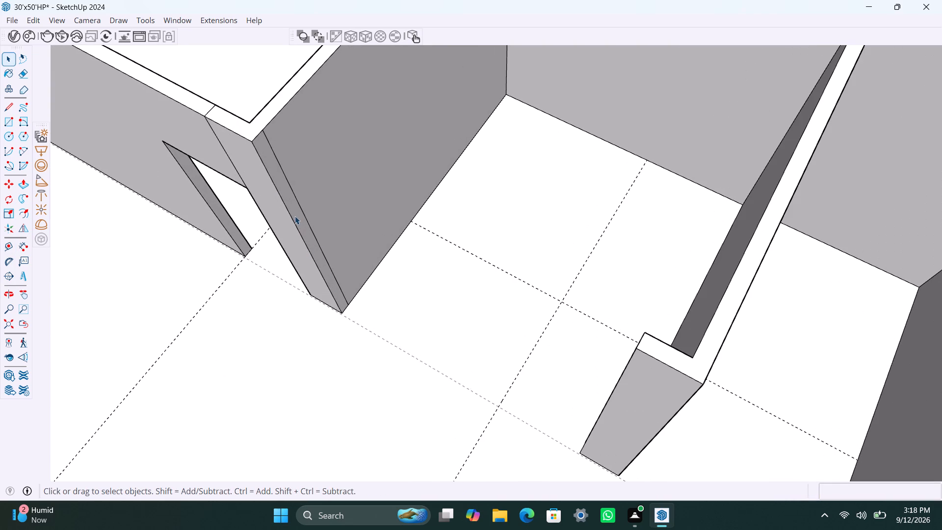
{"action": "left_click", "coordinate": [295, 212]}
{"action": "key", "text": "p"}
{"action": "left_click_drag", "start_coordinate": [294, 212], "coordinate": [523, 401]}
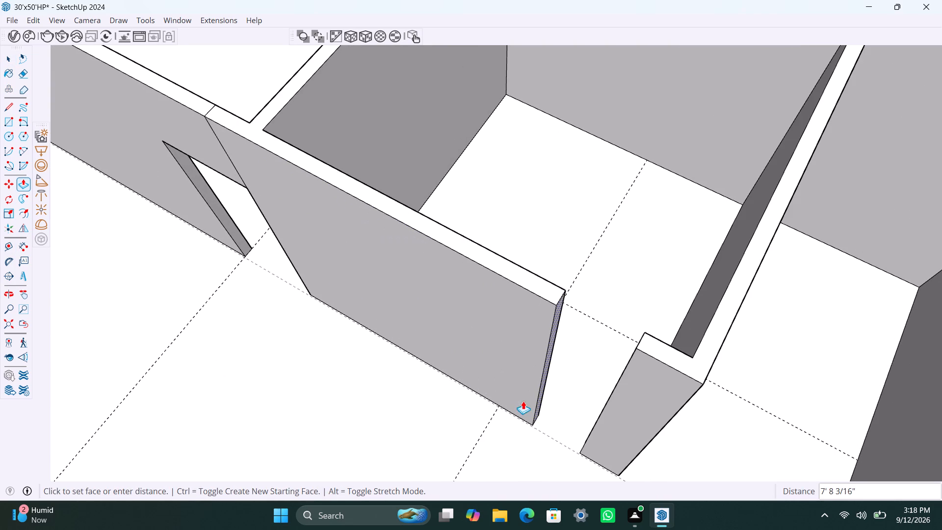
{"action": "left_click_drag", "start_coordinate": [523, 401], "coordinate": [488, 432]}
{"action": "key", "text": "space"}
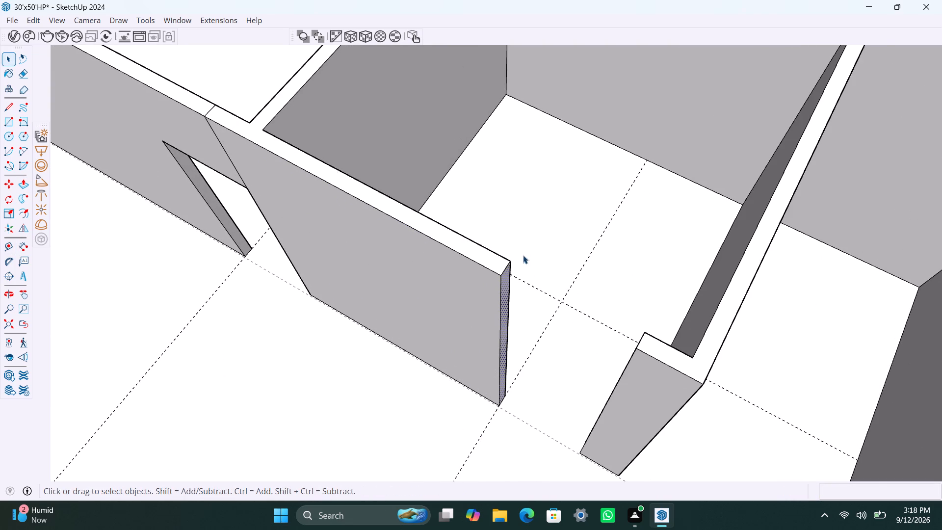
Copy the top edge of the extended wall's end face 3' down to mark the door head.
{"action": "scroll", "coordinate": [509, 262], "scroll_direction": "up", "scroll_amount": 1}
{"action": "left_click", "coordinate": [509, 265]}
{"action": "key", "text": "m"}
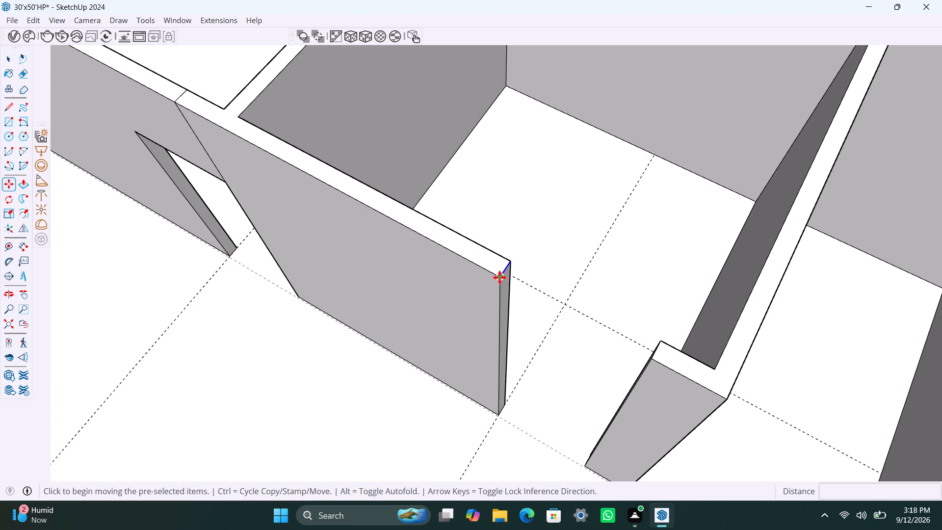
{"action": "left_click_drag", "start_coordinate": [499, 279], "coordinate": [497, 285]}
{"action": "type", "text": "3'"}
{"action": "key", "text": "Return"}
{"action": "key", "text": "space"}
Push/Pull the upper part of the wall end 3' across the door opening to form the header, then save the model.
{"action": "left_click", "coordinate": [504, 303]}
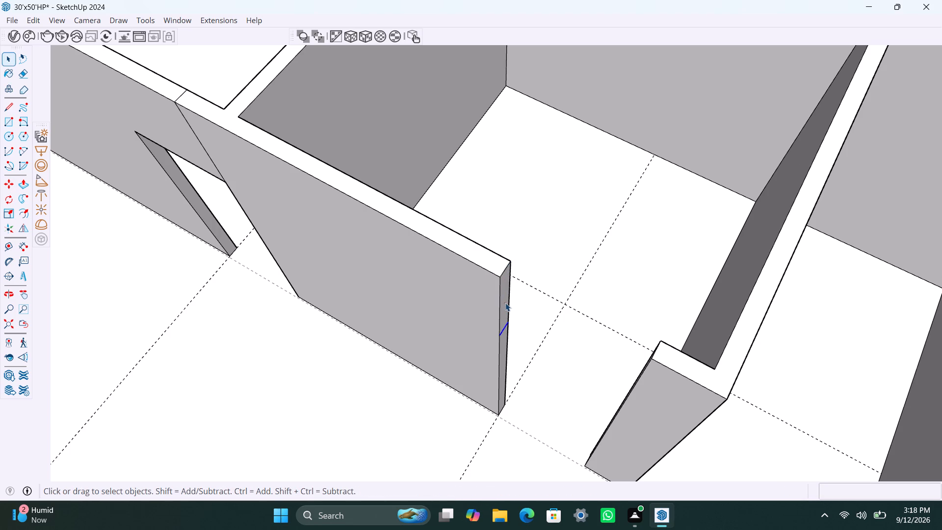
{"action": "key", "text": "p"}
{"action": "left_click_drag", "start_coordinate": [506, 303], "coordinate": [648, 395]}
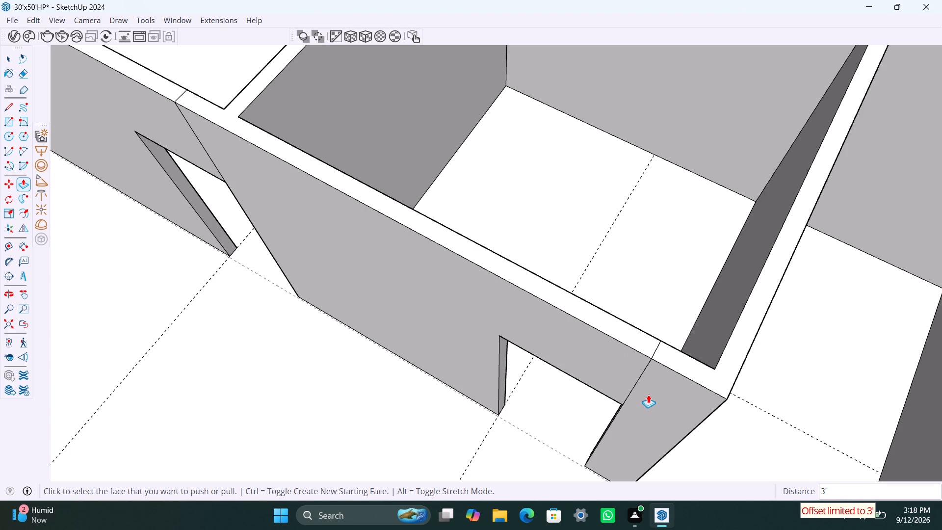
{"action": "key", "text": "ctrl+s"}
{"action": "key", "text": "space"}
Copy the vertical edge at the large room's outer corner 11' along the end wall.
{"action": "scroll", "coordinate": [487, 356], "scroll_direction": "down", "scroll_amount": 4}
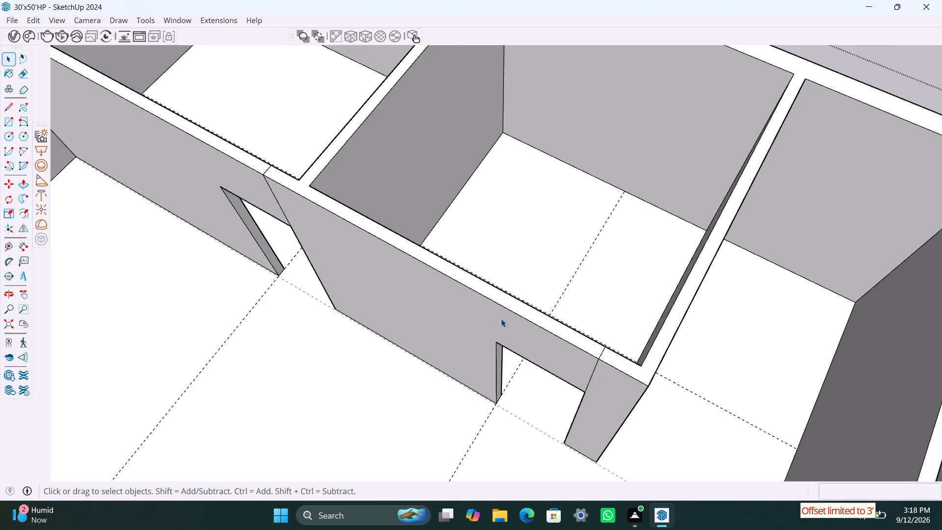
{"action": "scroll", "coordinate": [501, 318], "scroll_direction": "down", "scroll_amount": 10}
{"action": "left_click", "coordinate": [723, 203]}
{"action": "scroll", "coordinate": [376, 316], "scroll_direction": "down", "scroll_amount": 4}
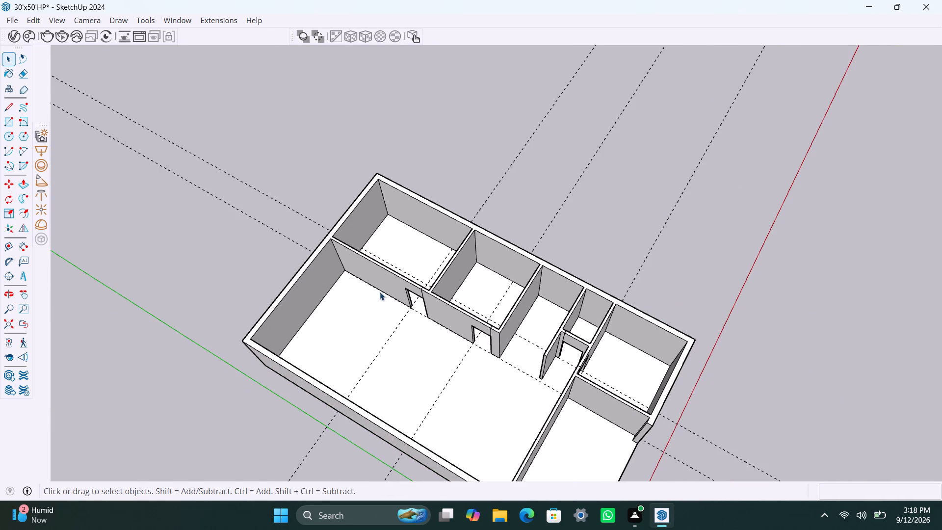
{"action": "middle_click_drag", "start_coordinate": [497, 315], "coordinate": [318, 326]}
{"action": "scroll", "coordinate": [423, 285], "scroll_direction": "up", "scroll_amount": 1}
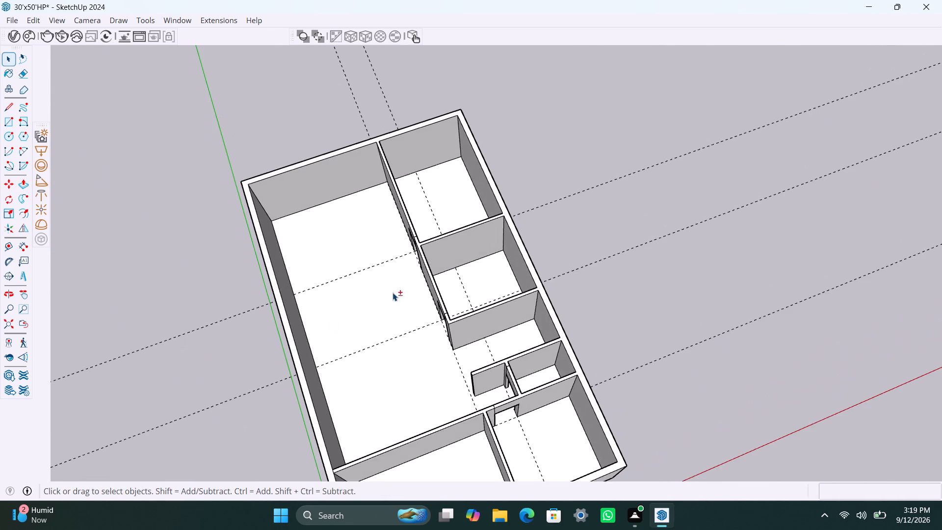
{"action": "middle_click_drag", "start_coordinate": [392, 287], "coordinate": [496, 258], "text": "shift"}
{"action": "scroll", "coordinate": [480, 298], "scroll_direction": "up", "scroll_amount": 2}
{"action": "middle_click_drag", "start_coordinate": [500, 318], "coordinate": [420, 318]}
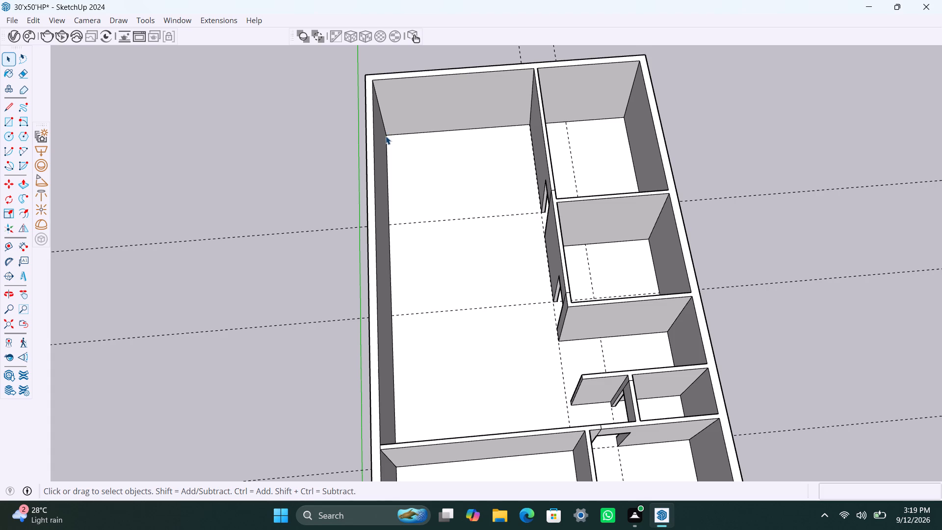
{"action": "scroll", "coordinate": [386, 136], "scroll_direction": "up", "scroll_amount": 1}
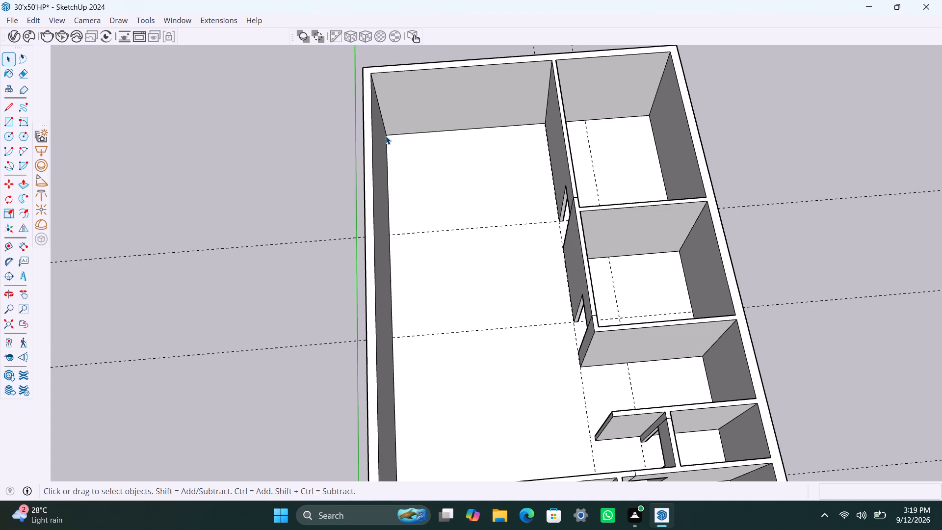
{"action": "left_click", "coordinate": [386, 133]}
{"action": "triple_click", "coordinate": [386, 133]}
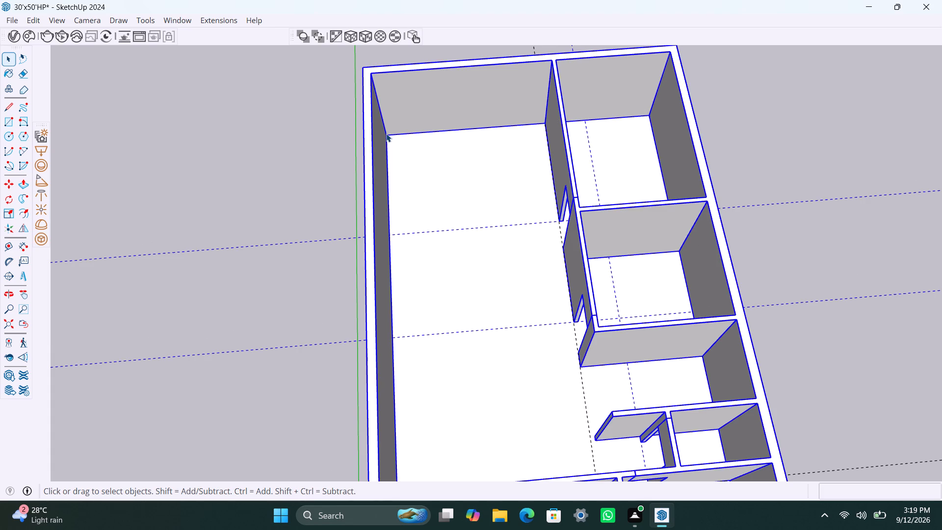
{"action": "triple_click", "coordinate": [386, 131]}
{"action": "left_click", "coordinate": [384, 127]}
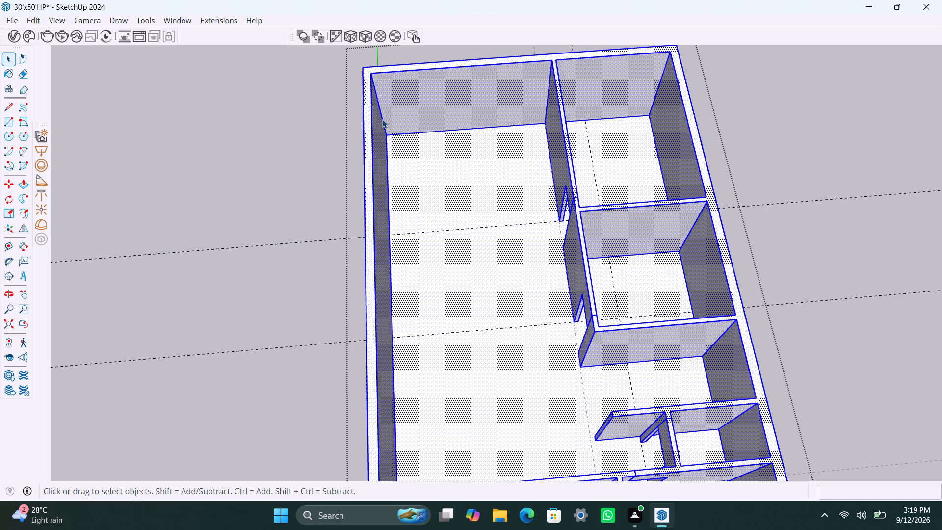
{"action": "left_click", "coordinate": [382, 119]}
{"action": "key", "text": "m"}
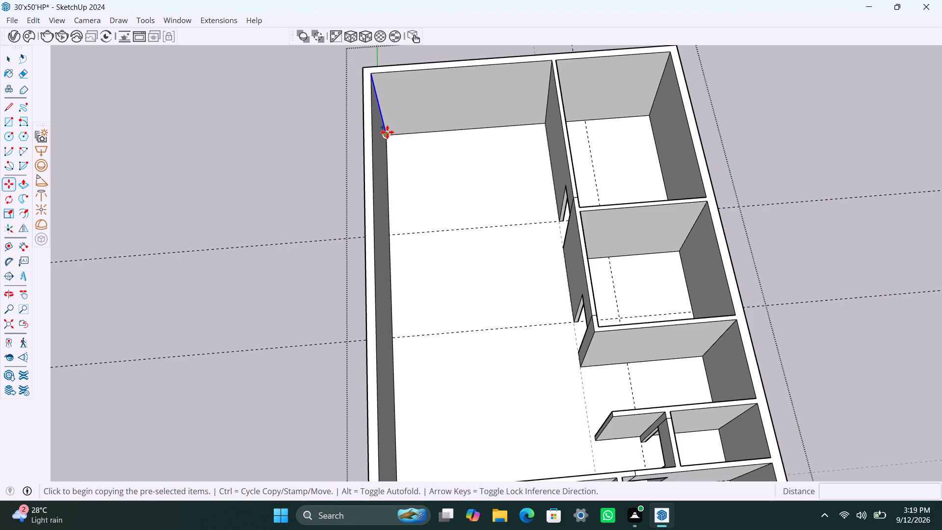
{"action": "left_click", "coordinate": [388, 132]}
{"action": "type", "text": "11'"}
{"action": "key", "text": "Return"}
Copy the new vertical edge on the end wall another 4.5" away from the corner to outline a partition's thickness.
{"action": "left_click", "coordinate": [489, 125]}
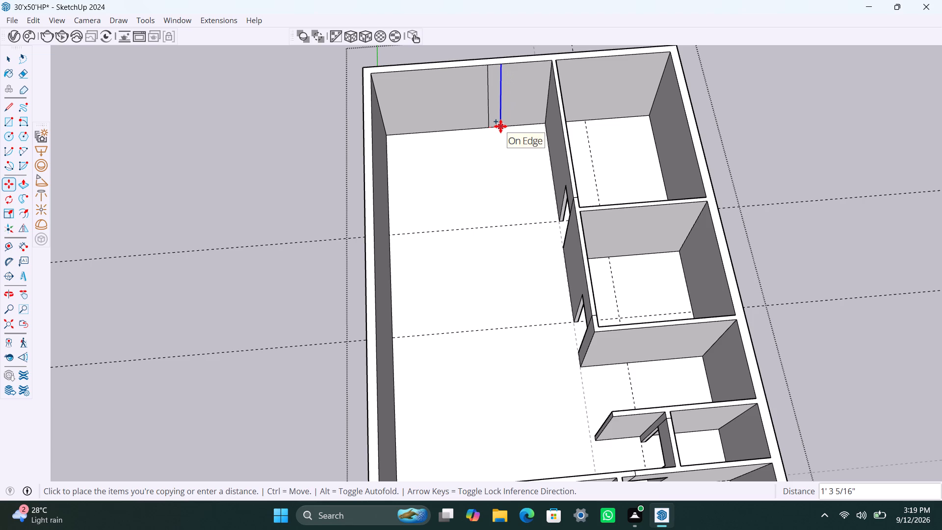
{"action": "type", "text": "4.5\""}
{"action": "key", "text": "Return"}
{"action": "key", "text": "space"}
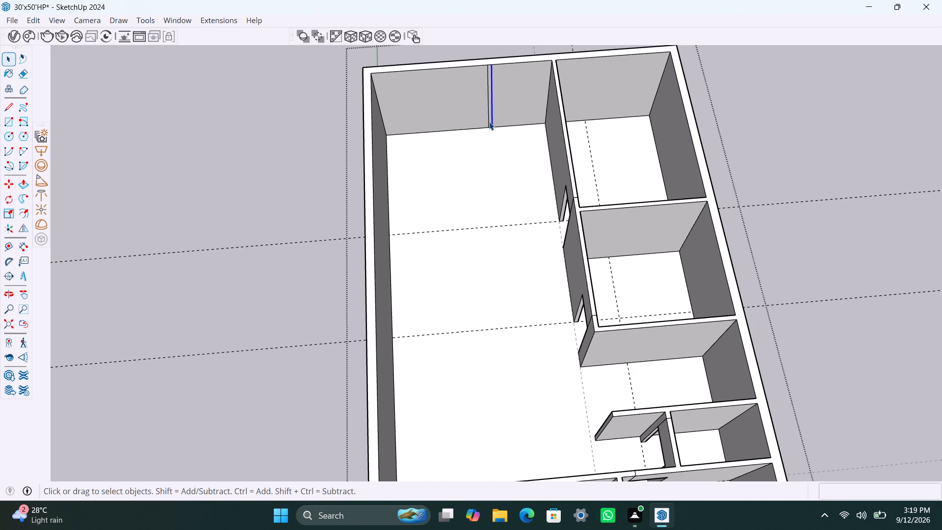
Copy the large room's outer corner vertical edge 16' along the long outer wall.
{"action": "scroll", "coordinate": [489, 122], "scroll_direction": "up", "scroll_amount": 3}
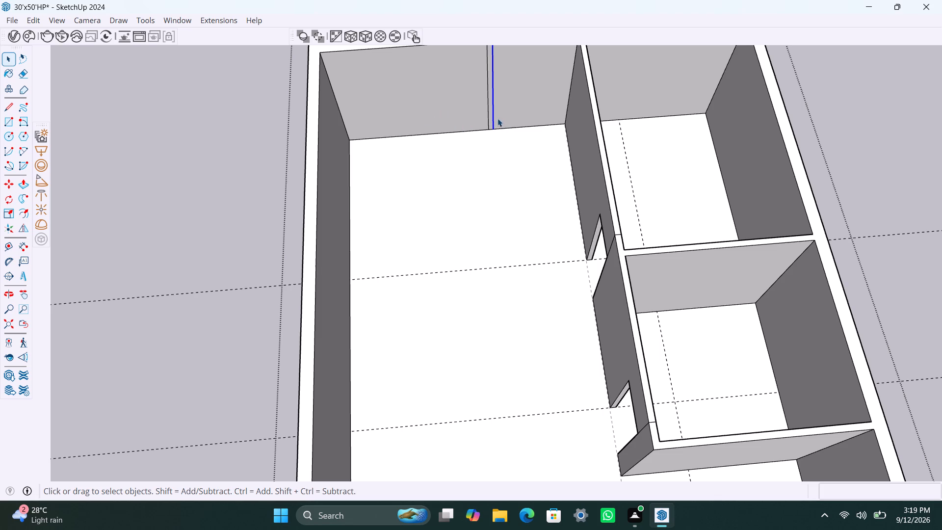
{"action": "scroll", "coordinate": [490, 118], "scroll_direction": "up", "scroll_amount": 2}
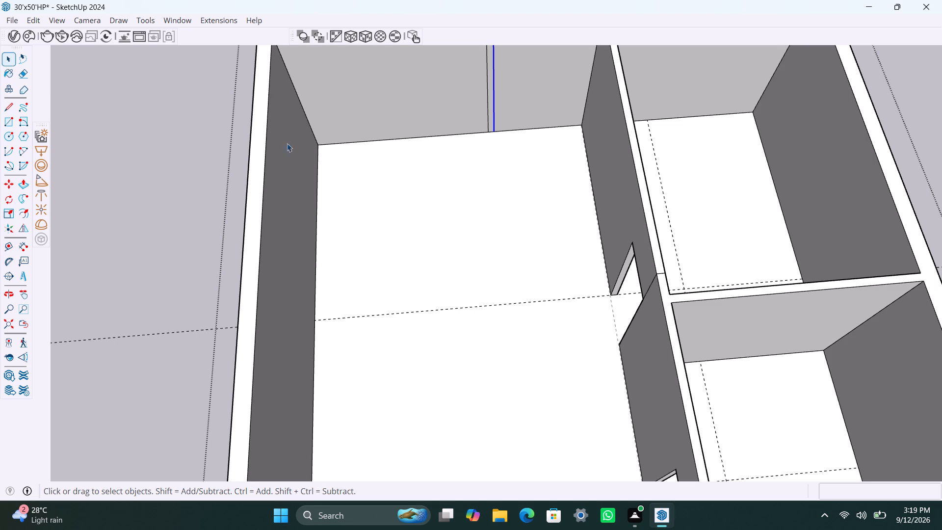
{"action": "left_click", "coordinate": [313, 136]}
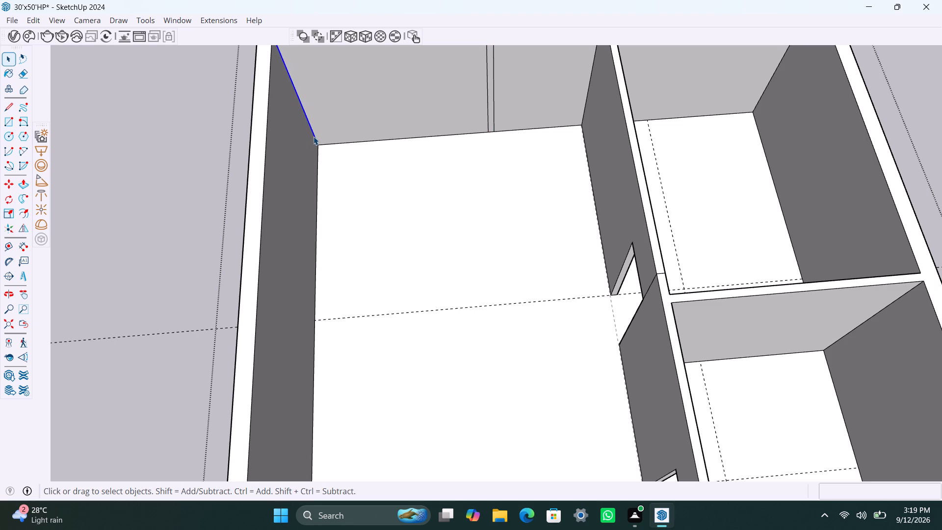
{"action": "key", "text": "m"}
{"action": "left_click", "coordinate": [316, 142]}
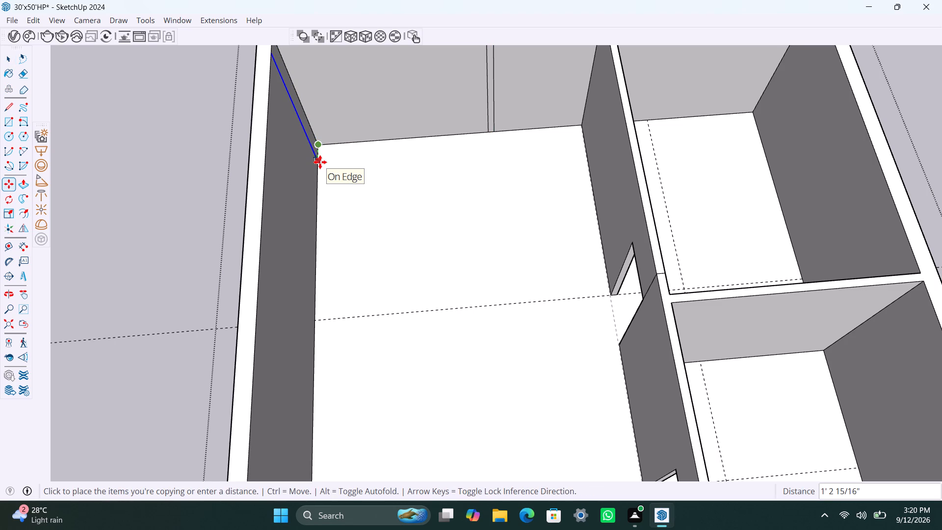
{"action": "type", "text": "16'"}
{"action": "key", "text": "Return"}
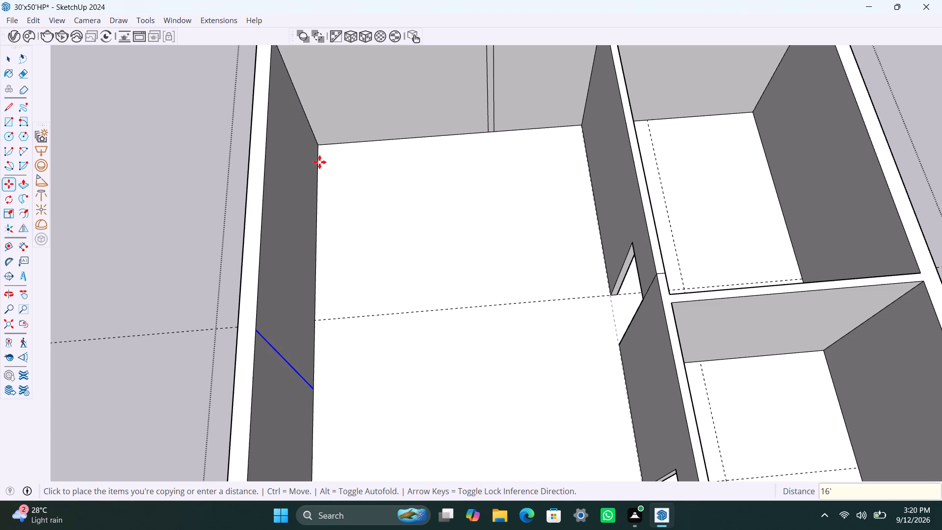
Copy the new edge on the long outer wall another 4.5" away from the corner to outline a partition's thickness.
{"action": "key", "text": "m"}
{"action": "left_click", "coordinate": [316, 391]}
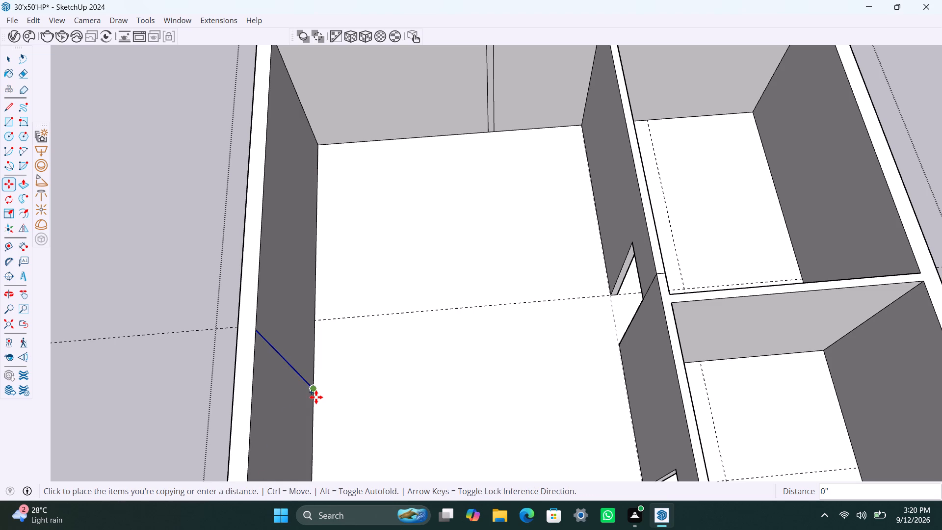
{"action": "type", "text": "4.5\""}
{"action": "key", "text": "Return"}
{"action": "key", "text": "space"}
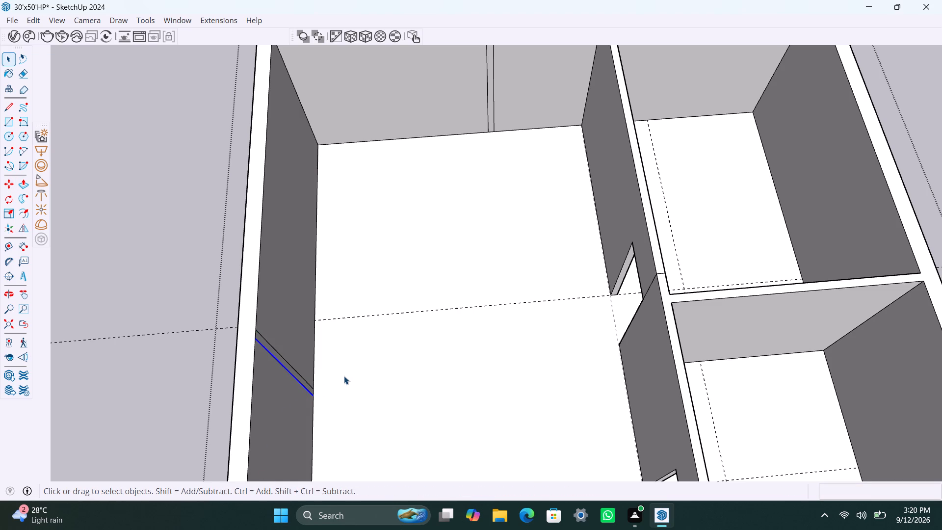
Push/Pull the 4.5" strip on the long outer wall 11' into the large room to form a partition.
{"action": "scroll", "coordinate": [347, 378], "scroll_direction": "down", "scroll_amount": 1}
{"action": "middle_click_drag", "start_coordinate": [347, 387], "coordinate": [254, 378]}
{"action": "scroll", "coordinate": [286, 332], "scroll_direction": "up", "scroll_amount": 2}
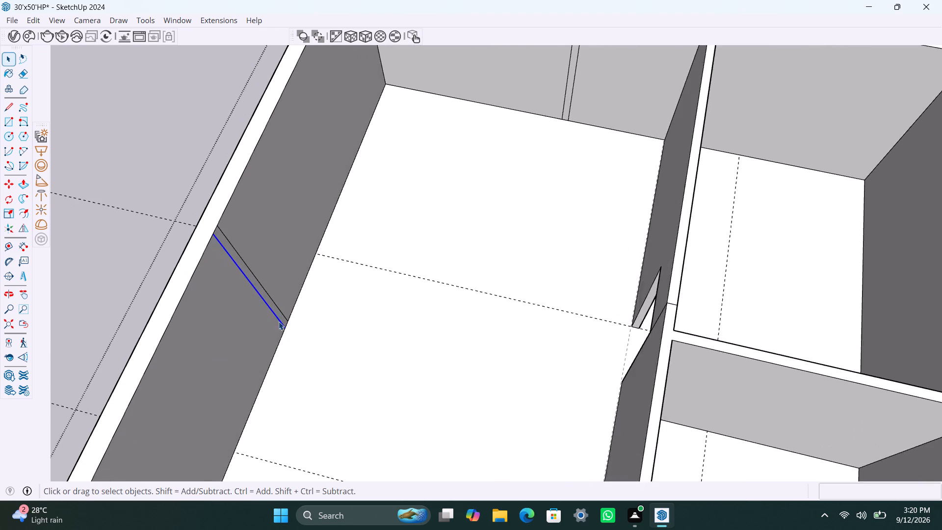
{"action": "scroll", "coordinate": [279, 321], "scroll_direction": "up", "scroll_amount": 2}
{"action": "left_click", "coordinate": [276, 310]}
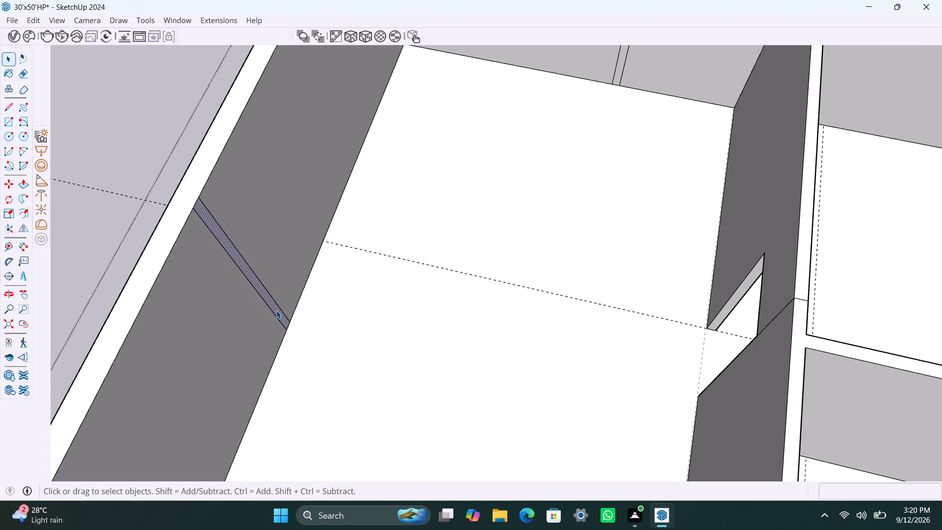
{"action": "key", "text": "p"}
{"action": "left_click_drag", "start_coordinate": [276, 310], "coordinate": [397, 340]}
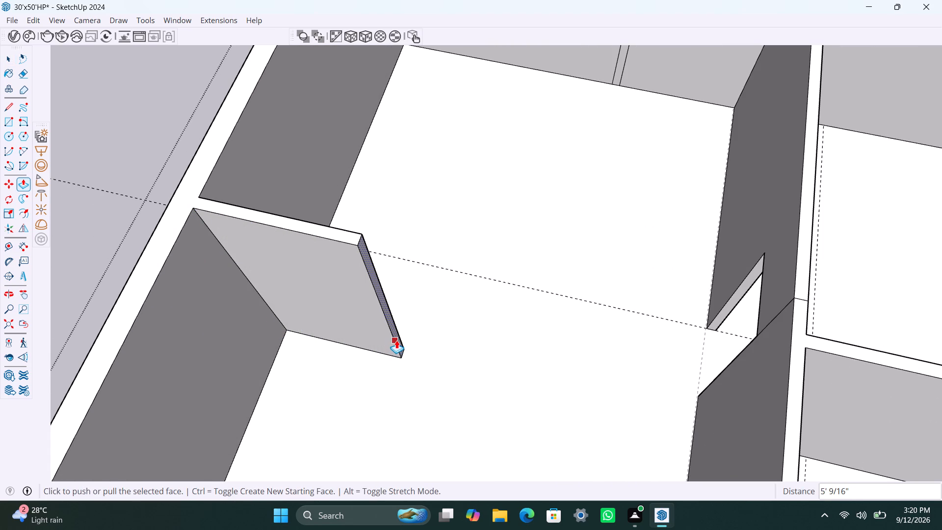
{"action": "type", "text": "11'"}
{"action": "key", "text": "Return"}
{"action": "key", "text": "space"}
Push/Pull the 4.5" strip on the end wall 5' 7" into the large room to form a short partition.
{"action": "scroll", "coordinate": [494, 384], "scroll_direction": "down", "scroll_amount": 5}
{"action": "middle_click_drag", "start_coordinate": [486, 363], "coordinate": [468, 387], "text": "shift"}
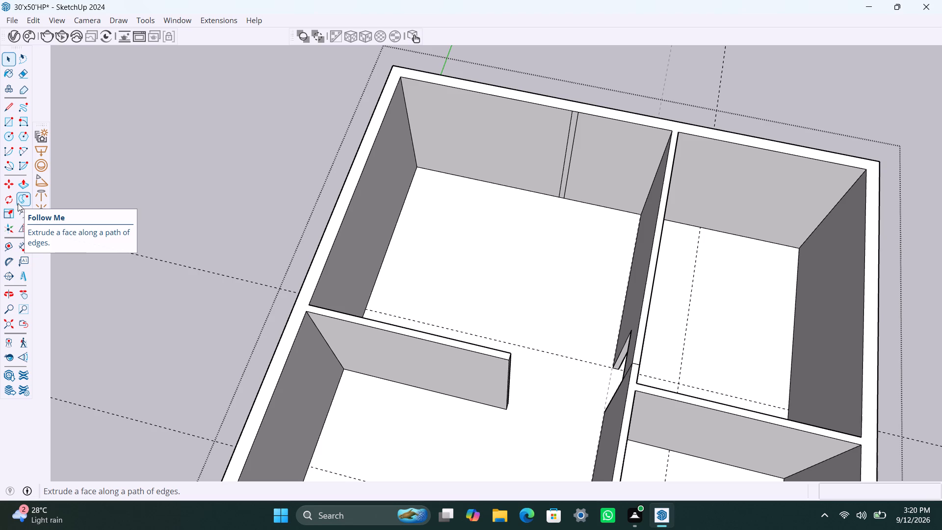
{"action": "left_click", "coordinate": [563, 172]}
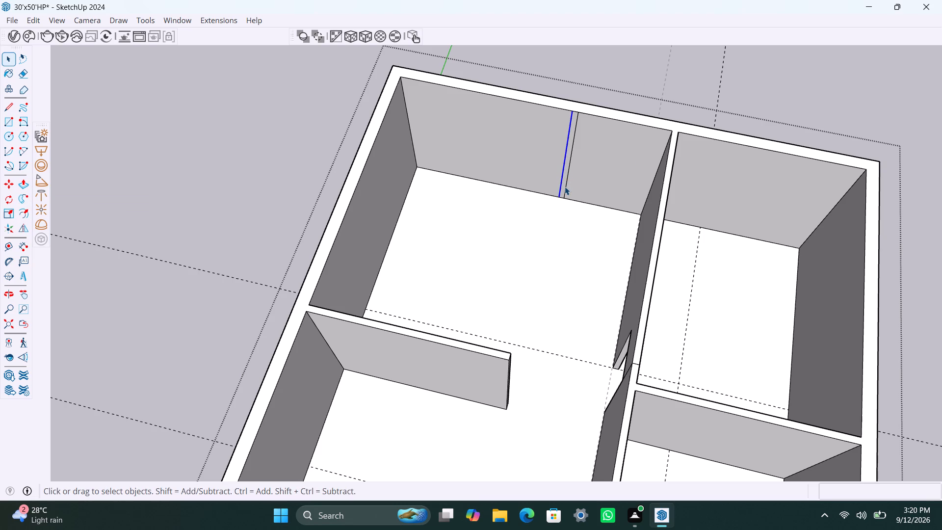
{"action": "left_click", "coordinate": [565, 186]}
{"action": "scroll", "coordinate": [564, 186], "scroll_direction": "up", "scroll_amount": 3}
{"action": "left_click", "coordinate": [569, 143]}
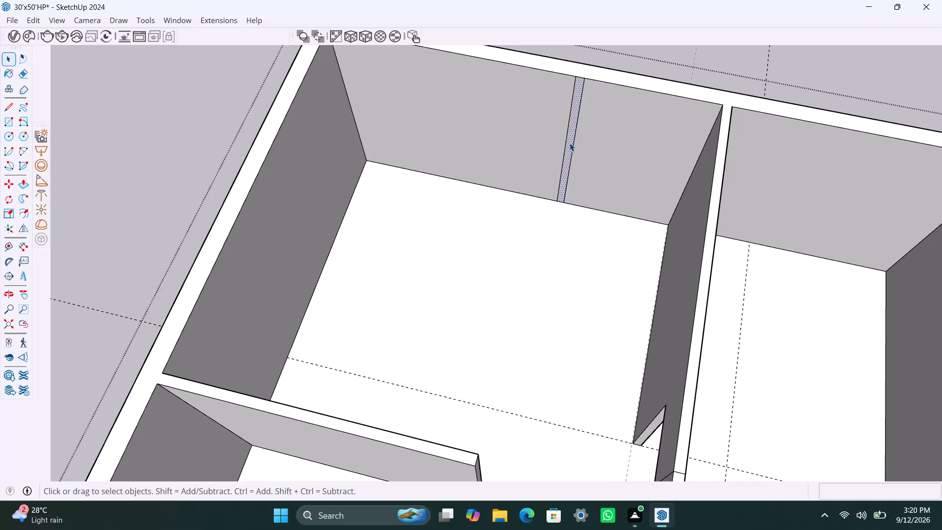
{"action": "key", "text": "p"}
{"action": "left_click_drag", "start_coordinate": [570, 143], "coordinate": [557, 231]}
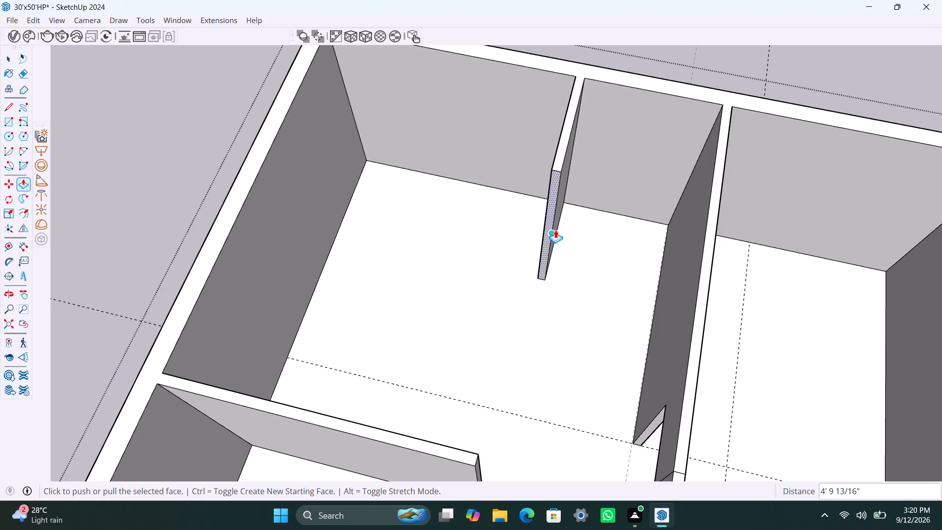
{"action": "type", "text": "5'"}
{"action": "type", "text": "7\""}
{"action": "key", "text": "Return"}
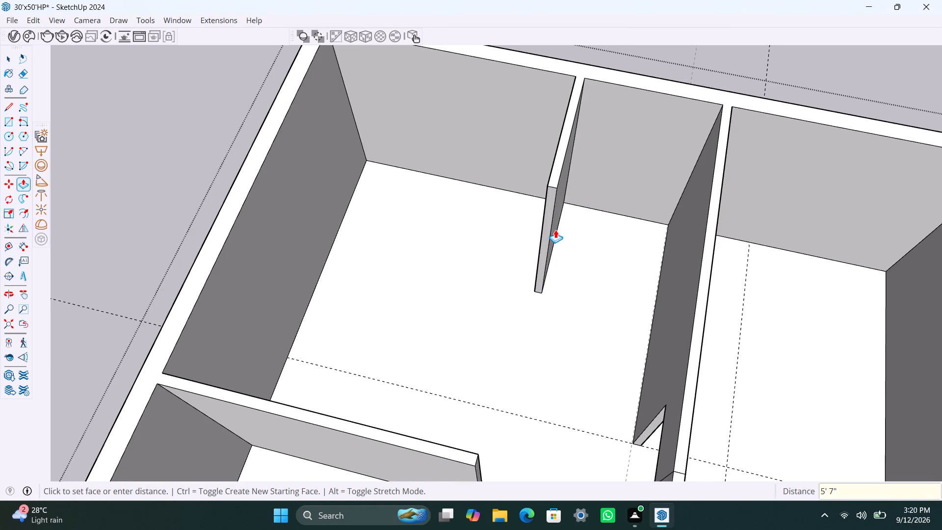
Extend the free end of the short end-wall partition by another 4.5" with Push/Pull.
{"action": "left_click", "coordinate": [539, 256]}
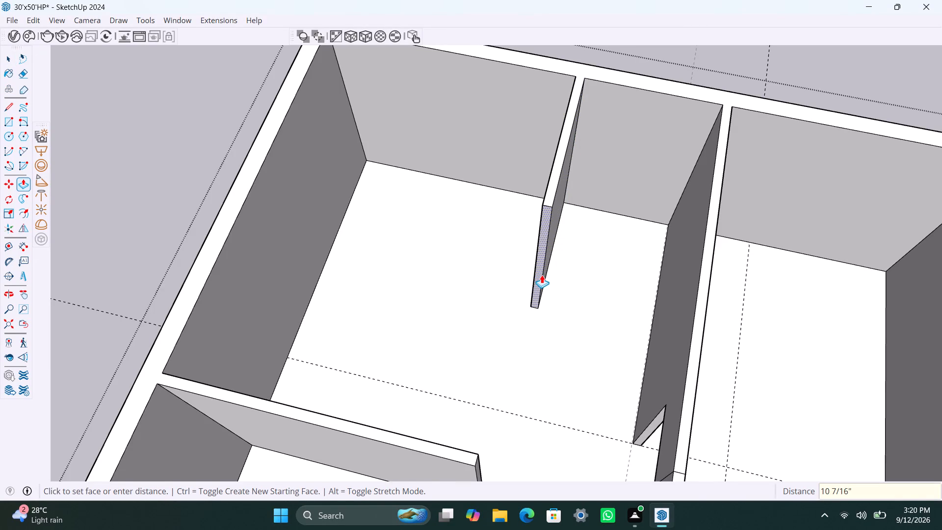
{"action": "type", "text": "4.5\""}
{"action": "key", "text": "Return"}
{"action": "key", "text": "space"}
Copy the vertical corner edge at the short partition's free end 4.5" back along its side facing the long partition.
{"action": "scroll", "coordinate": [557, 271], "scroll_direction": "up", "scroll_amount": 1}
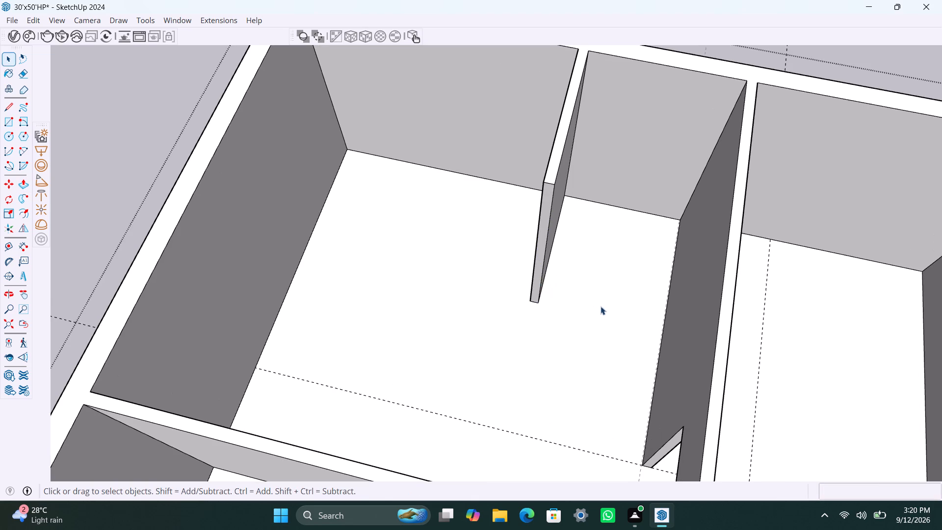
{"action": "middle_click_drag", "start_coordinate": [603, 306], "coordinate": [458, 322]}
{"action": "scroll", "coordinate": [484, 299], "scroll_direction": "up", "scroll_amount": 2}
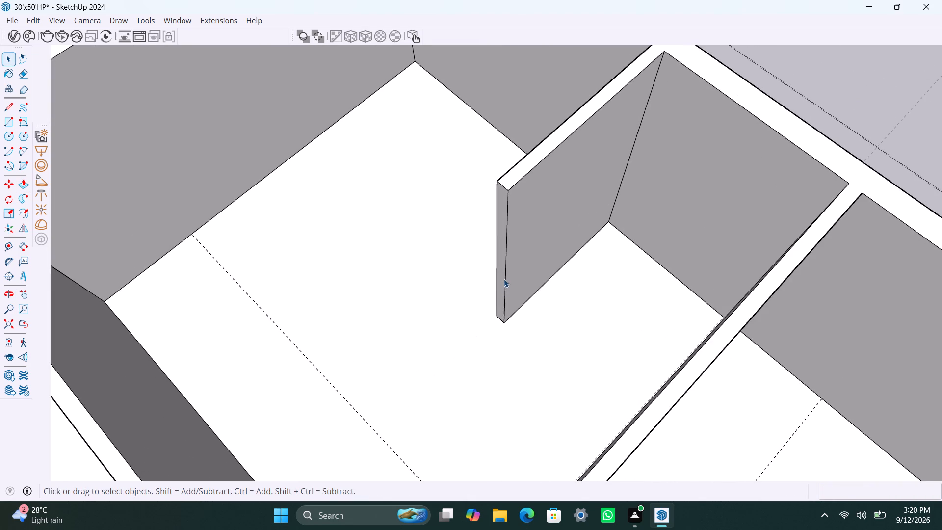
{"action": "left_click", "coordinate": [504, 279]}
{"action": "left_click", "coordinate": [507, 275]}
{"action": "left_click", "coordinate": [507, 285]}
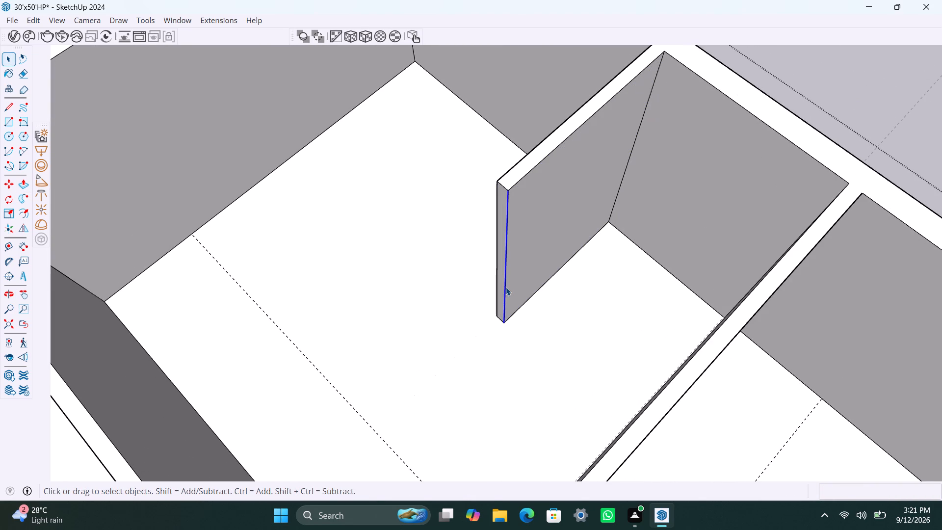
{"action": "key", "text": "m"}
{"action": "left_click", "coordinate": [507, 319]}
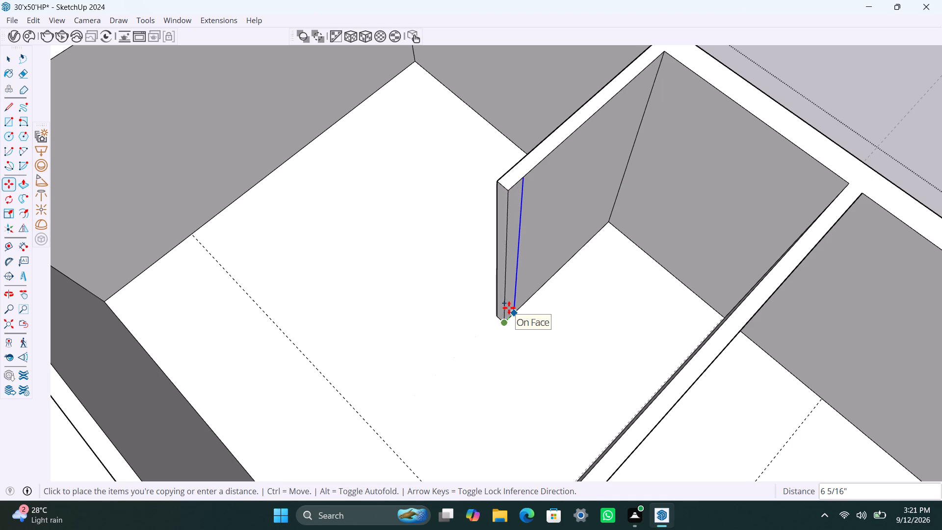
{"action": "type", "text": "4.5"}
{"action": "key", "text": "shift+quotedbl"}
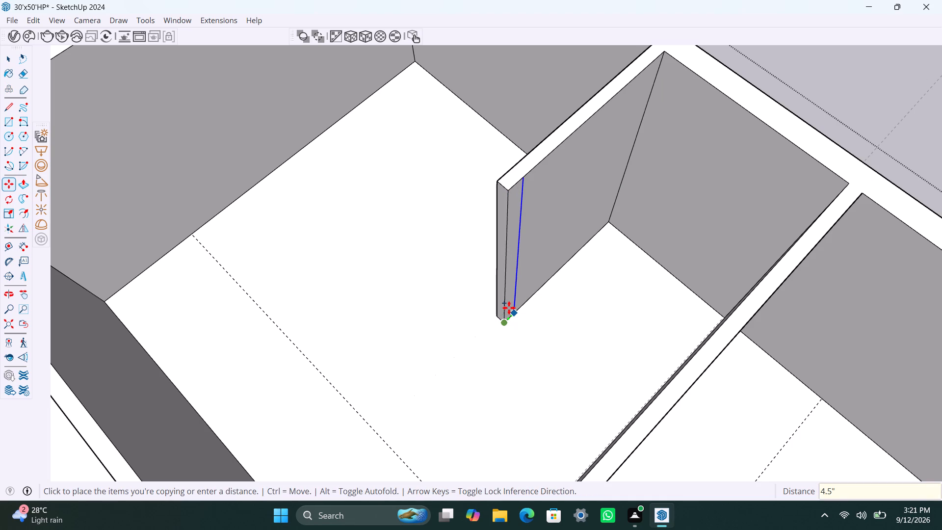
{"action": "key", "text": "Return"}
Push/Pull the 4.5" strip at the short partition's end across to the long partition to close off the small corner room.
{"action": "key", "text": "space"}
{"action": "left_click", "coordinate": [506, 299]}
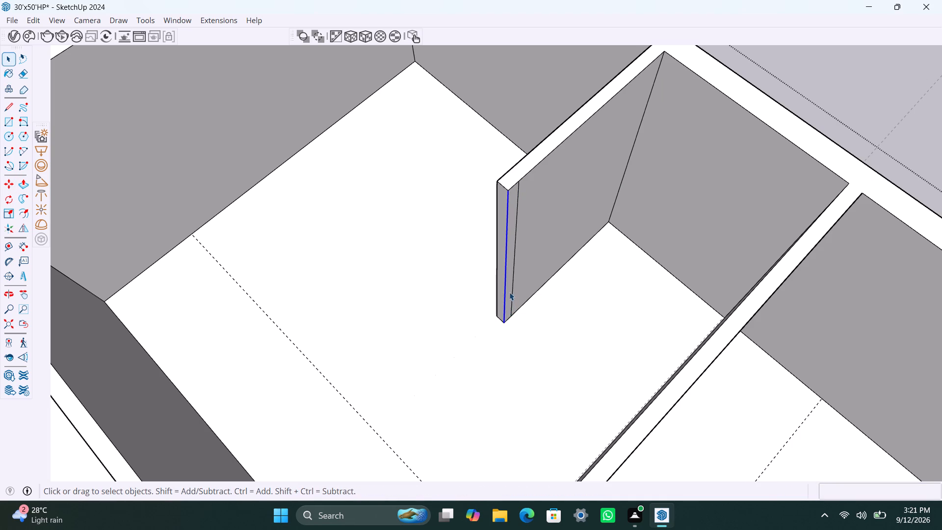
{"action": "left_click", "coordinate": [508, 292]}
{"action": "key", "text": "p"}
{"action": "left_click_drag", "start_coordinate": [510, 292], "coordinate": [668, 379]}
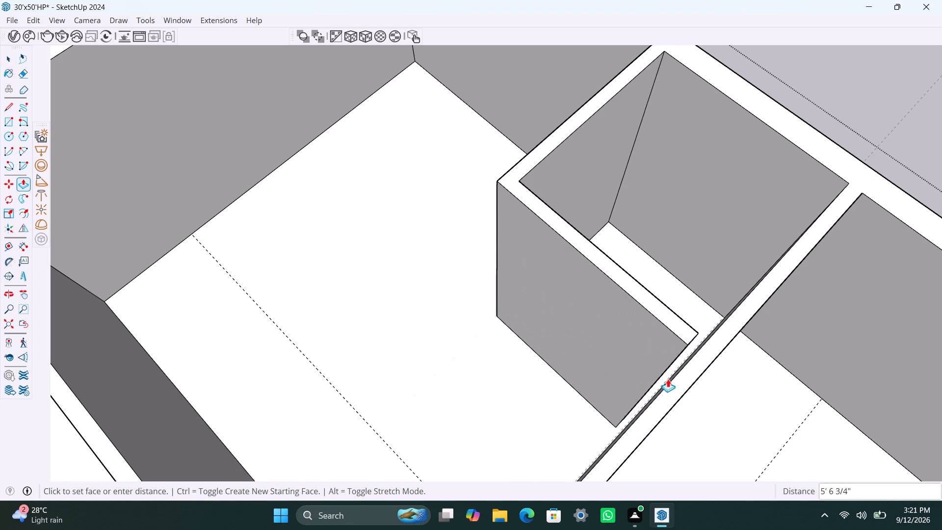
{"action": "left_click_drag", "start_coordinate": [668, 379], "coordinate": [681, 382]}
{"action": "key", "text": "space"}
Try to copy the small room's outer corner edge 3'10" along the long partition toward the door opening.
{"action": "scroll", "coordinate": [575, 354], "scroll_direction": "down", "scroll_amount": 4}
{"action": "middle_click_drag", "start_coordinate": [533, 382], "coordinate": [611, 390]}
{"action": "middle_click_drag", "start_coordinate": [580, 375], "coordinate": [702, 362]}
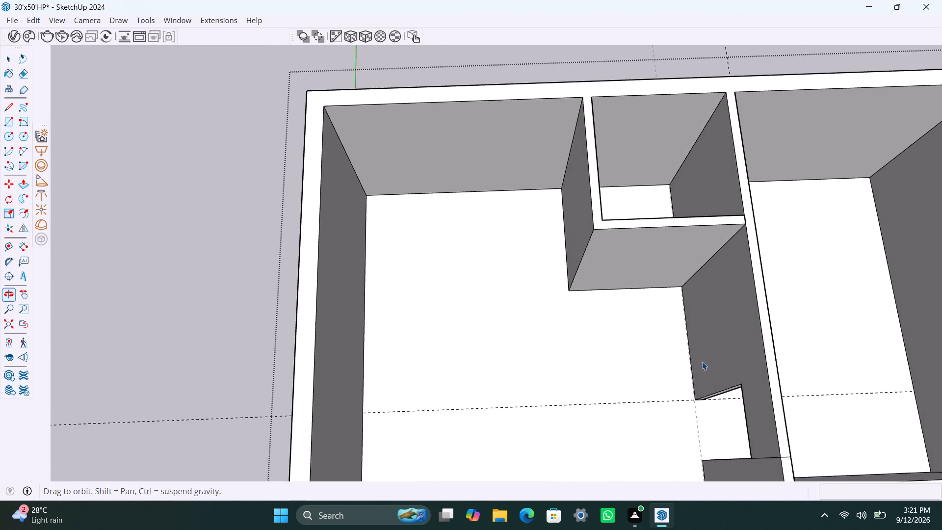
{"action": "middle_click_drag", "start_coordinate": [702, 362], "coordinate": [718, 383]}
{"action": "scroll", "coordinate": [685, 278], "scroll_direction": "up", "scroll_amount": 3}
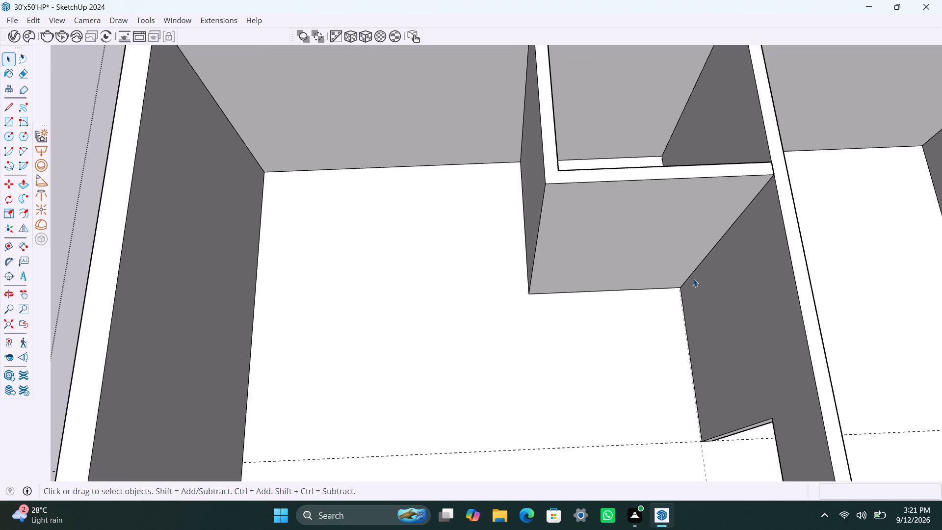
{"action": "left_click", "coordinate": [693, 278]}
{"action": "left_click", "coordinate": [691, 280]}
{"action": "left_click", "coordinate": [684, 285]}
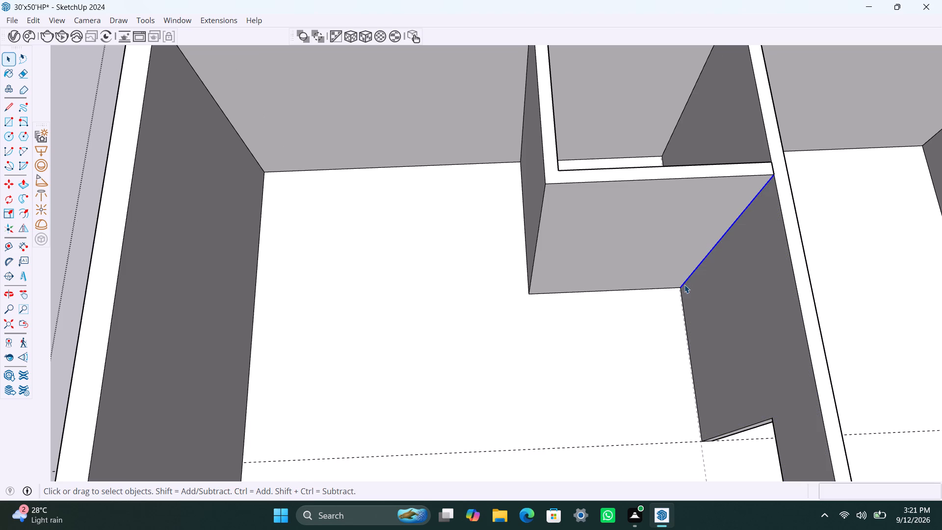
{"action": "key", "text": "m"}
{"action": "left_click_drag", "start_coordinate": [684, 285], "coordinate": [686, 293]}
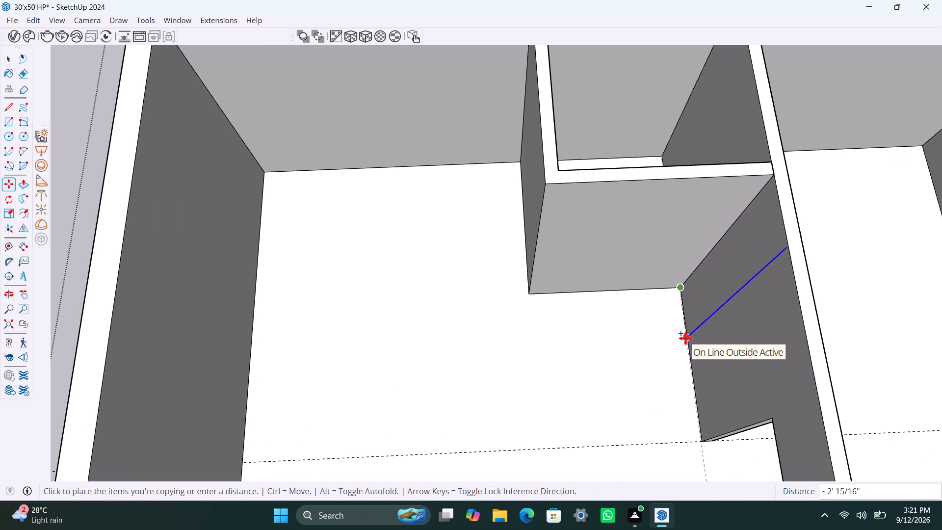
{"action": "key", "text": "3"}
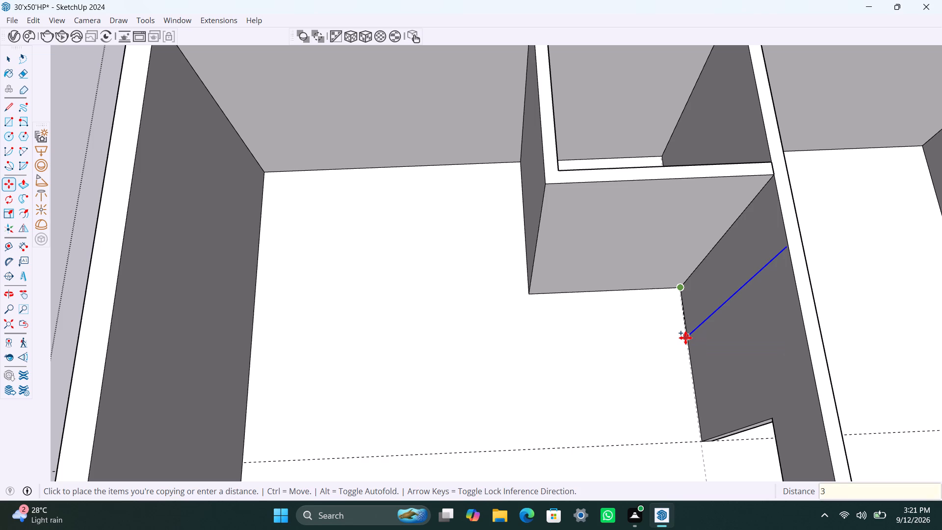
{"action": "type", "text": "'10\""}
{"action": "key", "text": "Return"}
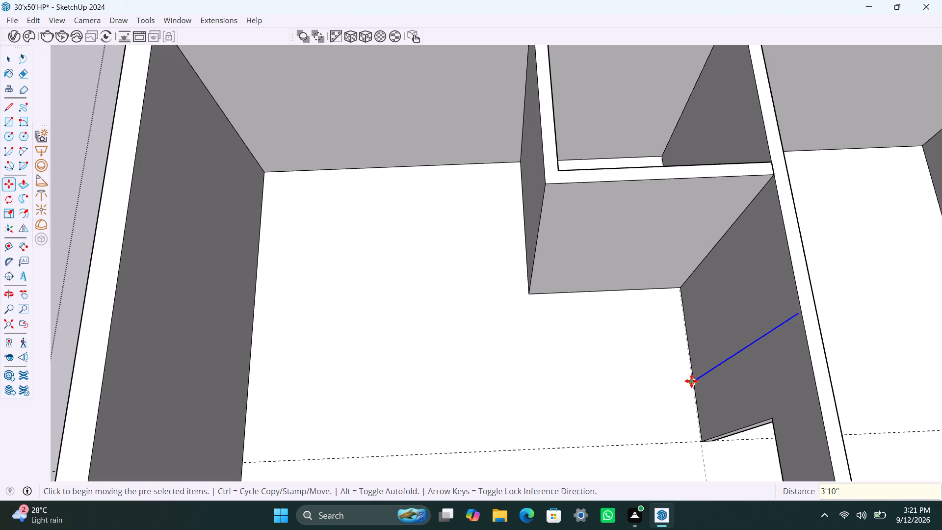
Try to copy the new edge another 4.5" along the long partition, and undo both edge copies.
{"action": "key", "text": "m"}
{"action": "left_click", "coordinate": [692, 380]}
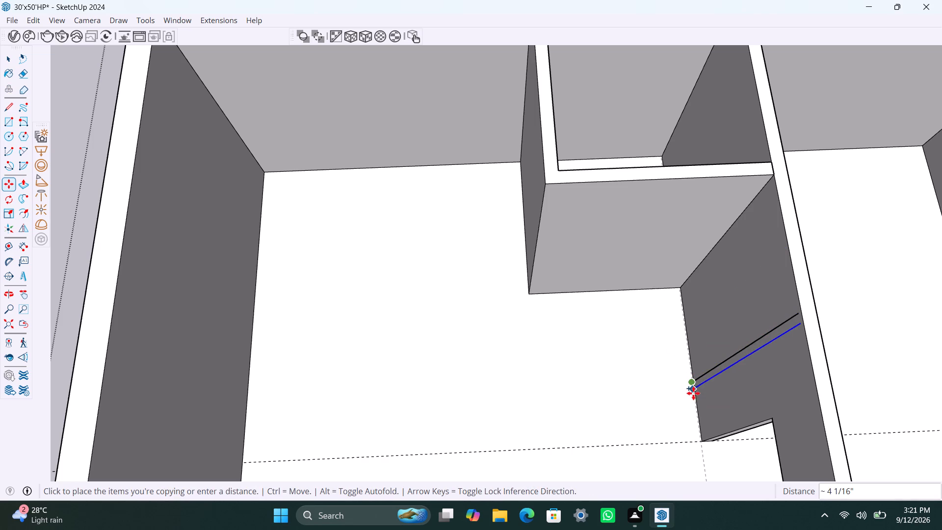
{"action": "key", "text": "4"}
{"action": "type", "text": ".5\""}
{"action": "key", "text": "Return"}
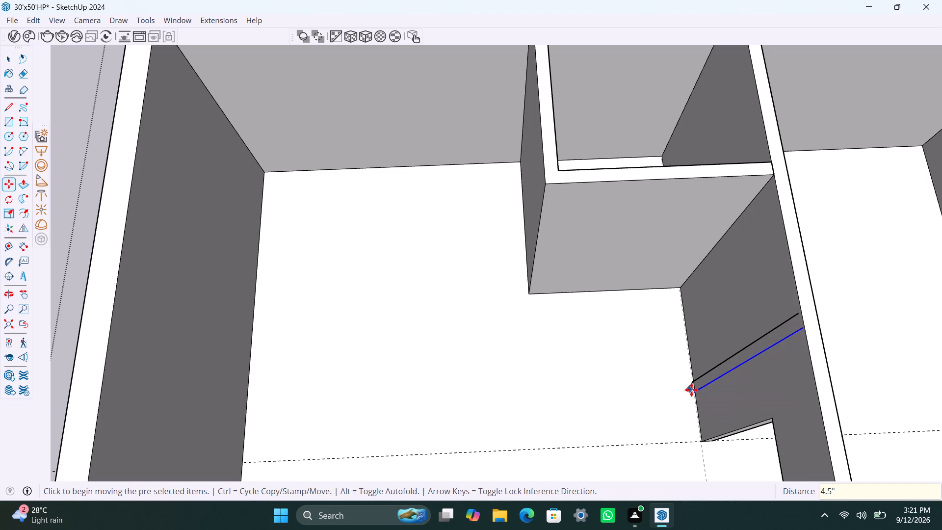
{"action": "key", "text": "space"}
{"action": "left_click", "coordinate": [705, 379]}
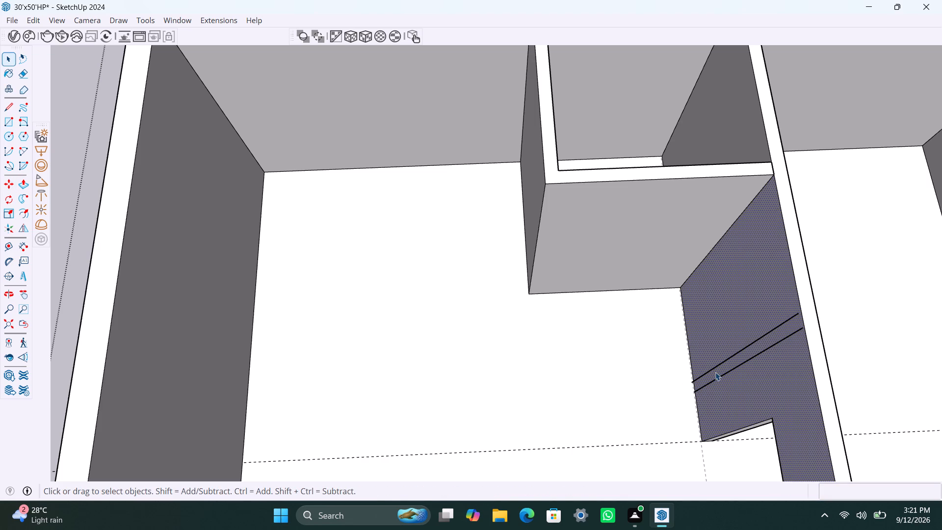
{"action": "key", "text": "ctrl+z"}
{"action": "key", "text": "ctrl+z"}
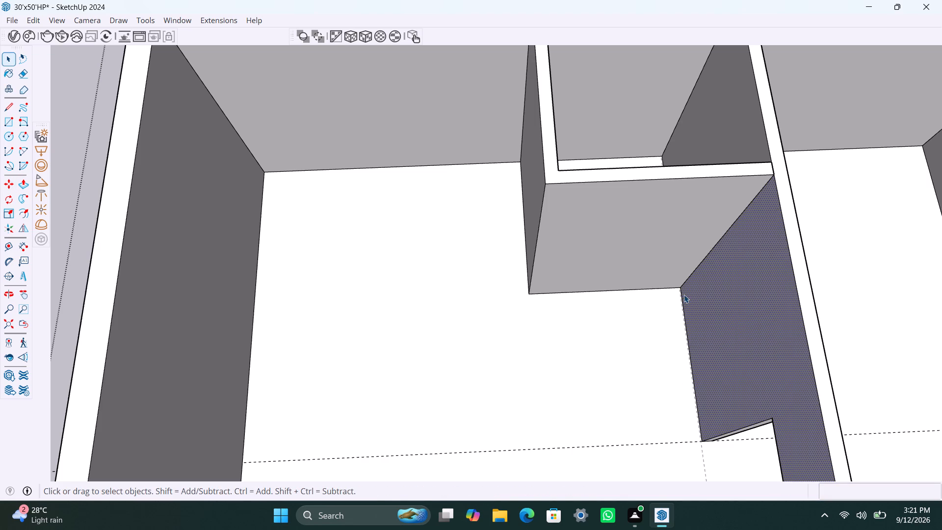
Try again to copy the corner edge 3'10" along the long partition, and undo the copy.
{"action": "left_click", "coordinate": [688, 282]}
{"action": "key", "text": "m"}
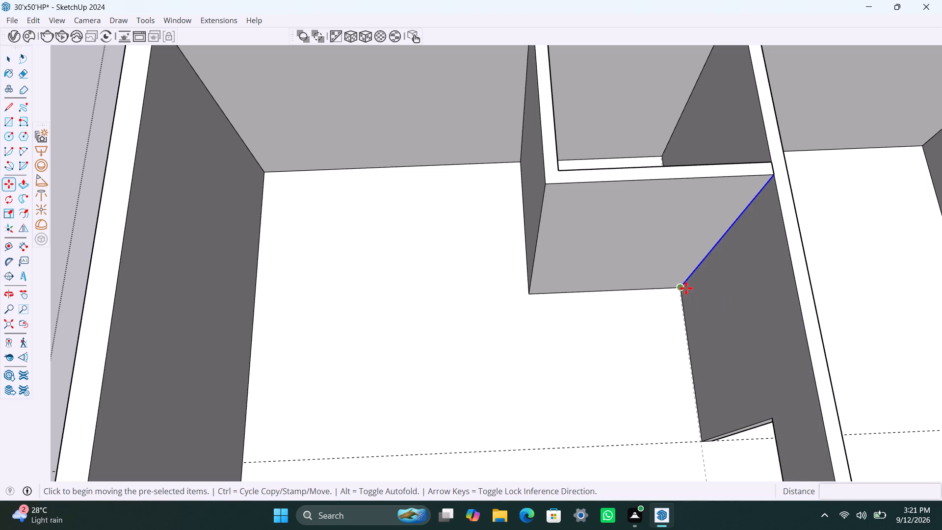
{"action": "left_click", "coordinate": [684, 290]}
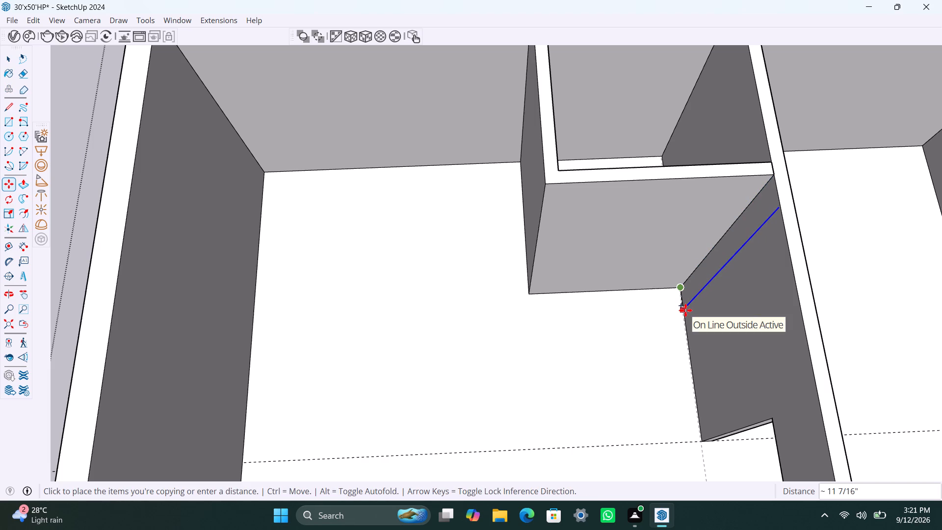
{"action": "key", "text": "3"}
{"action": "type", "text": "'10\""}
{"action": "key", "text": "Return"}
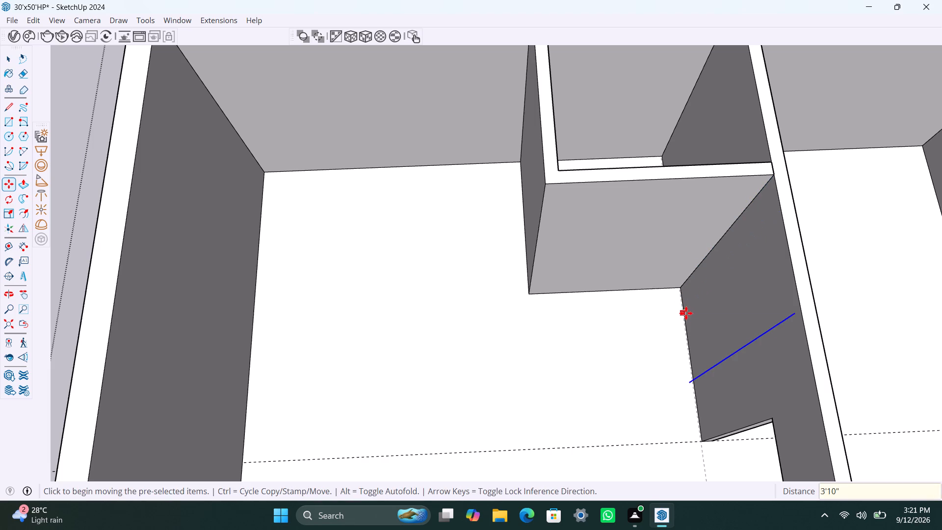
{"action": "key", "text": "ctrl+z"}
Copy the vertical corner edge outside the small room 3'10" along the long partition toward the door opening.
{"action": "key", "text": "space"}
{"action": "left_click", "coordinate": [698, 264]}
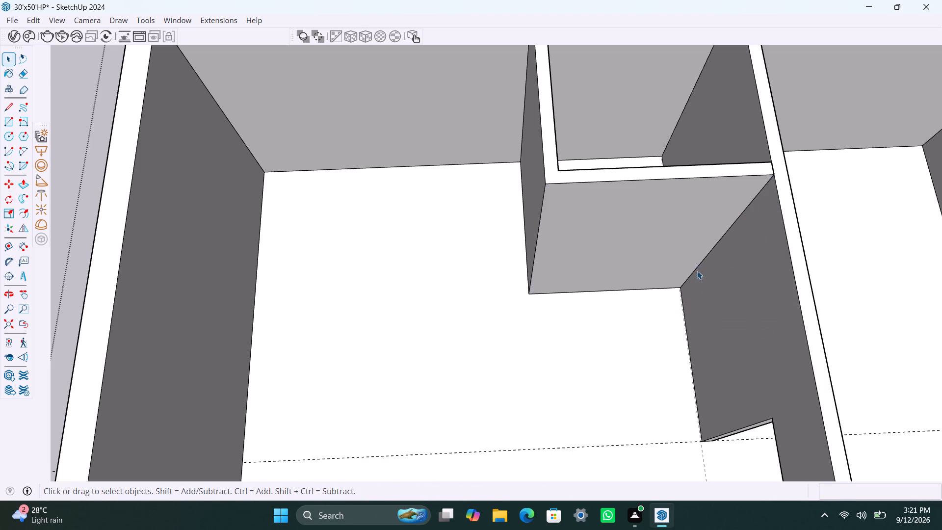
{"action": "left_click", "coordinate": [694, 278]}
{"action": "left_click", "coordinate": [686, 283]}
{"action": "key", "text": "m"}
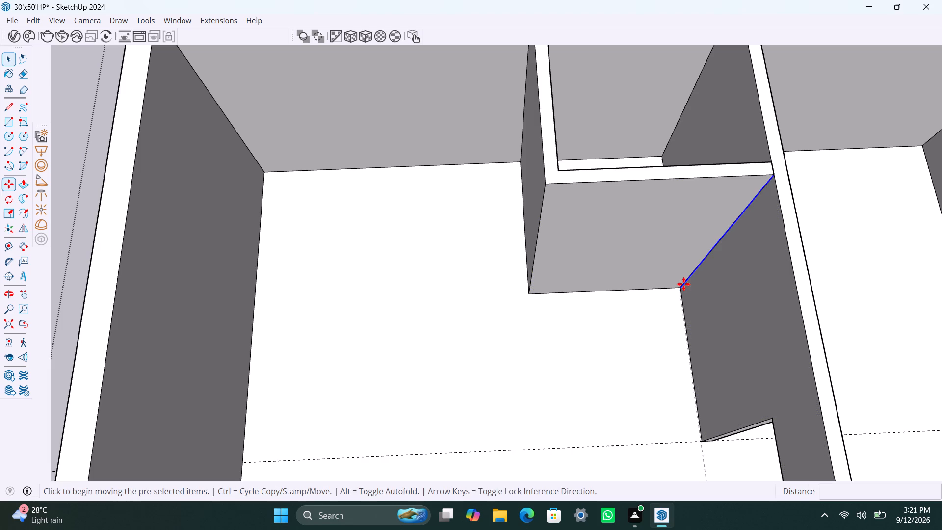
{"action": "left_click_drag", "start_coordinate": [685, 288], "coordinate": [683, 293]}
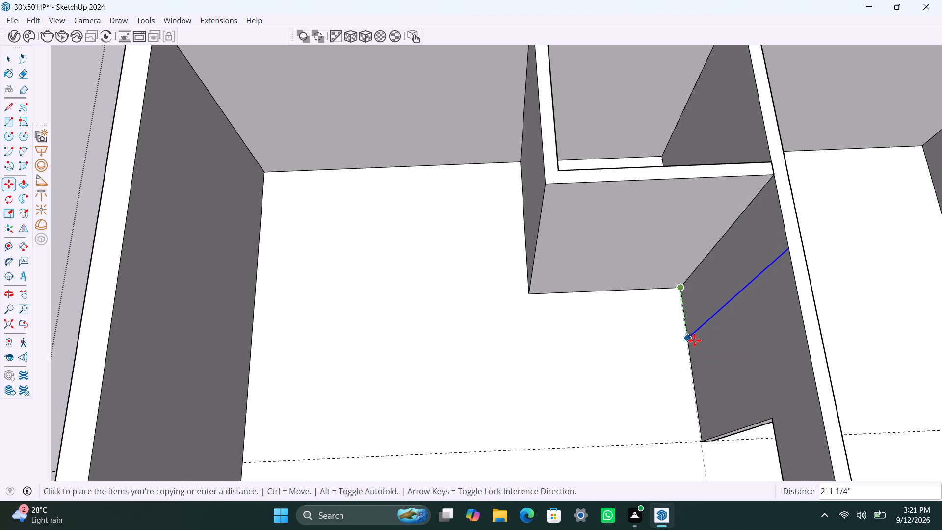
{"action": "type", "text": "3'1"}
{"action": "key", "text": "0"}
{"action": "key", "text": "shift+quotedbl"}
{"action": "key", "text": "Return"}
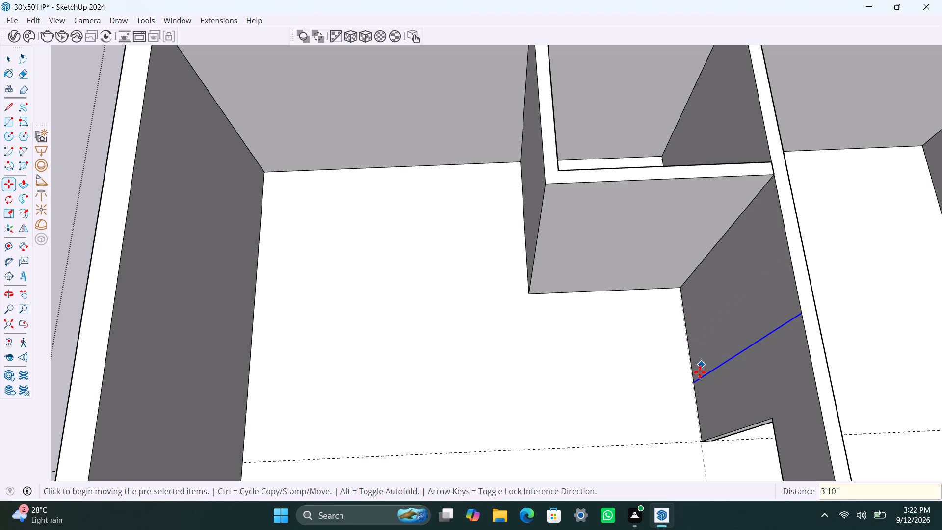
Copy the new edge on the long partition another 4.5" toward the door opening to outline a partition's thickness.
{"action": "key", "text": "m"}
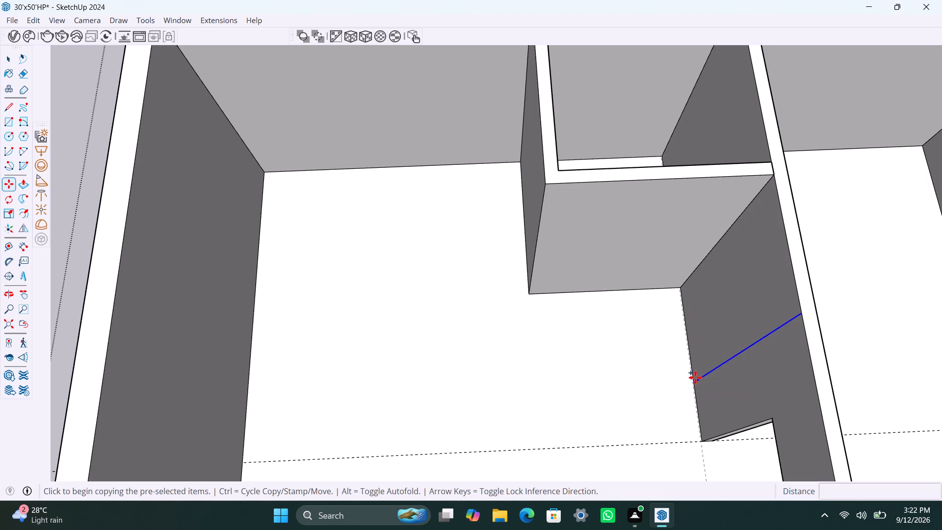
{"action": "left_click", "coordinate": [695, 378]}
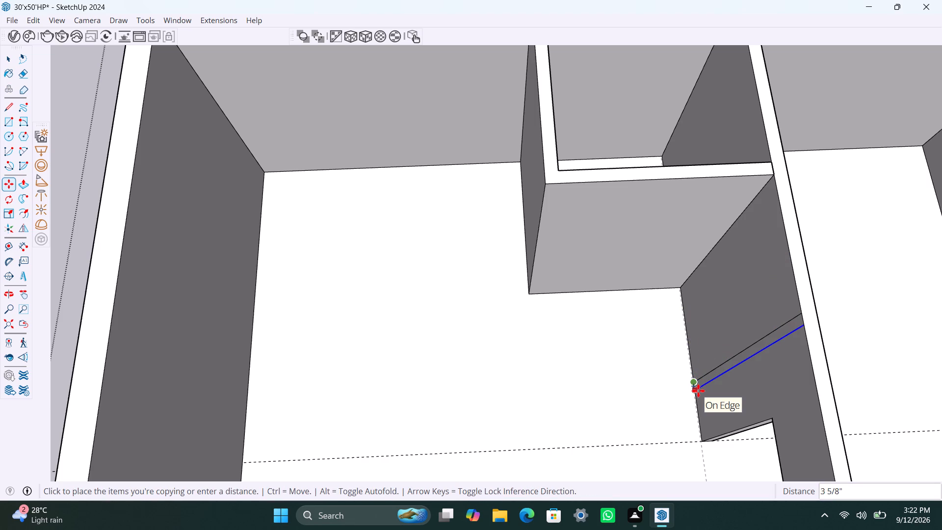
{"action": "type", "text": "4.5"}
{"action": "key", "text": "shift+quotedbl"}
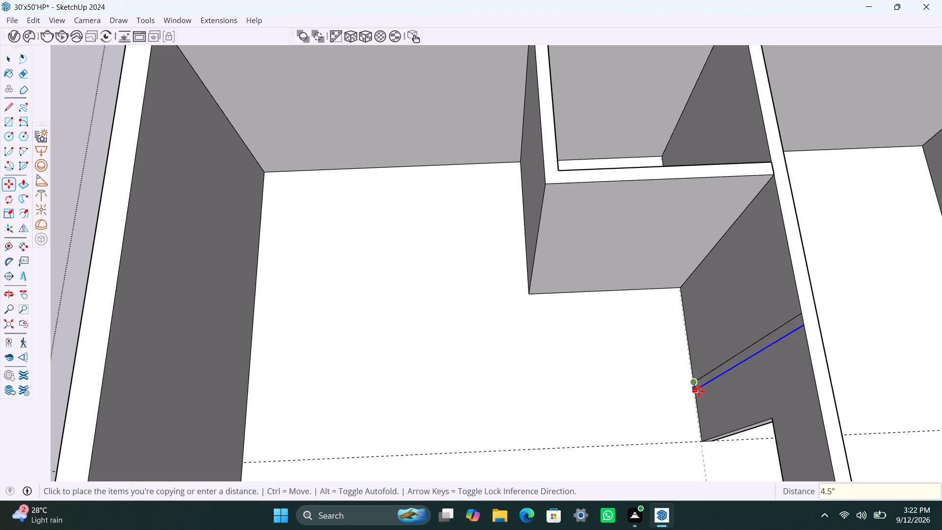
{"action": "key", "text": "Return"}
{"action": "key", "text": "space"}
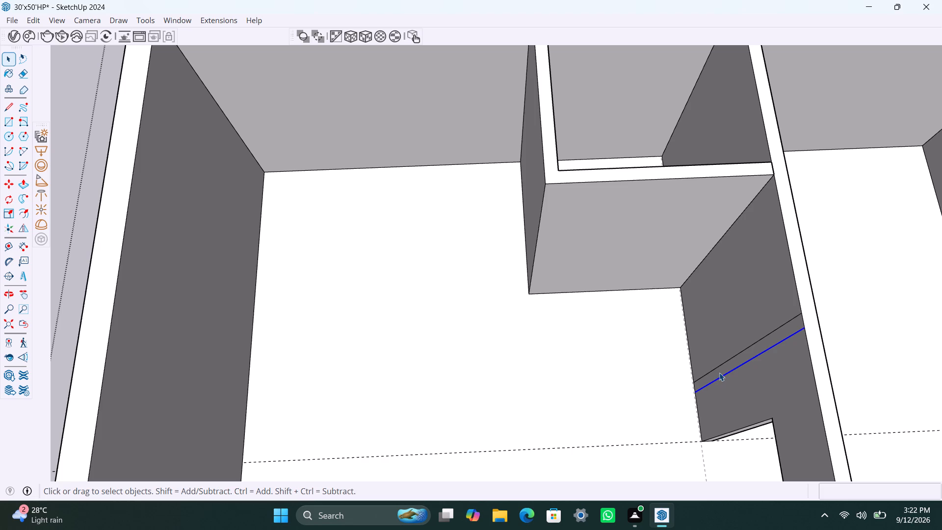
Push/Pull the 4.5" strip on the long partition 6' 1 1/2" into the large room, parallel to the small room's front wall.
{"action": "left_click", "coordinate": [719, 372]}
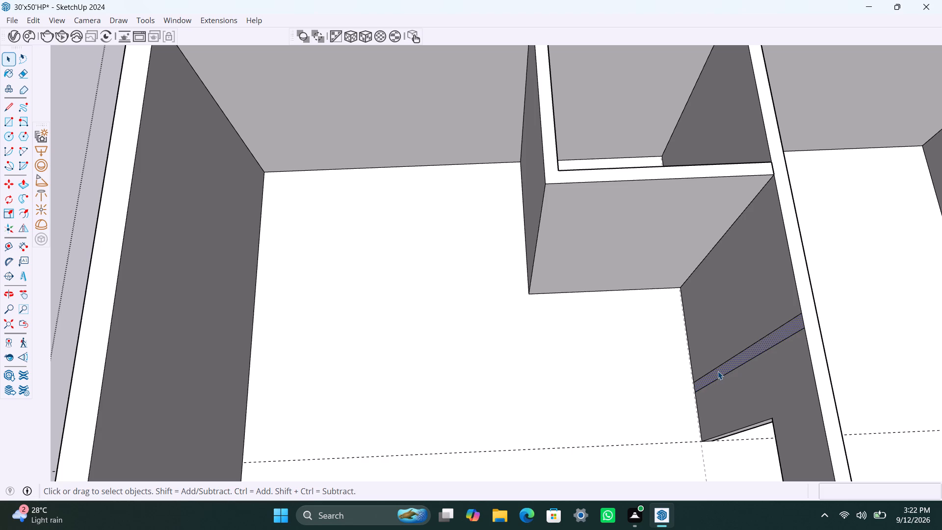
{"action": "key", "text": "p"}
{"action": "left_click_drag", "start_coordinate": [718, 371], "coordinate": [543, 312]}
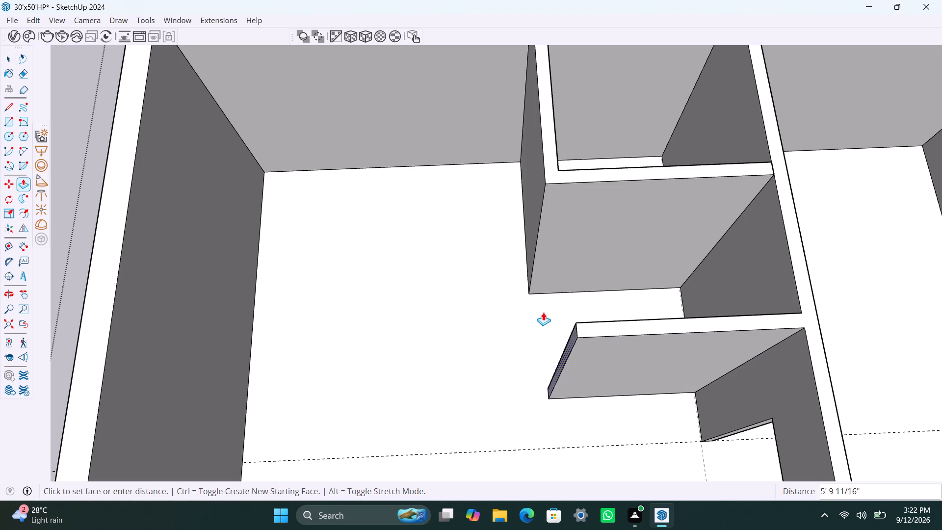
{"action": "left_click_drag", "start_coordinate": [543, 312], "coordinate": [525, 256]}
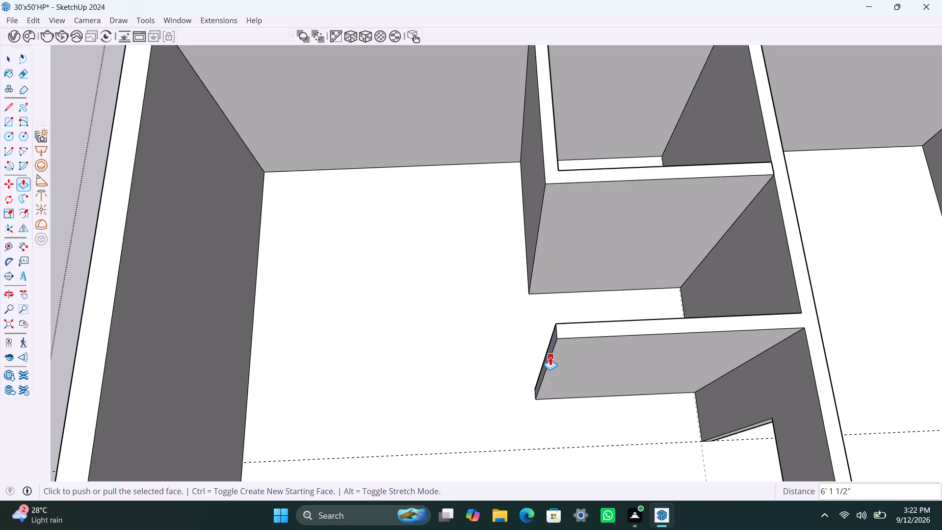
{"action": "left_click_drag", "start_coordinate": [550, 357], "coordinate": [540, 241]}
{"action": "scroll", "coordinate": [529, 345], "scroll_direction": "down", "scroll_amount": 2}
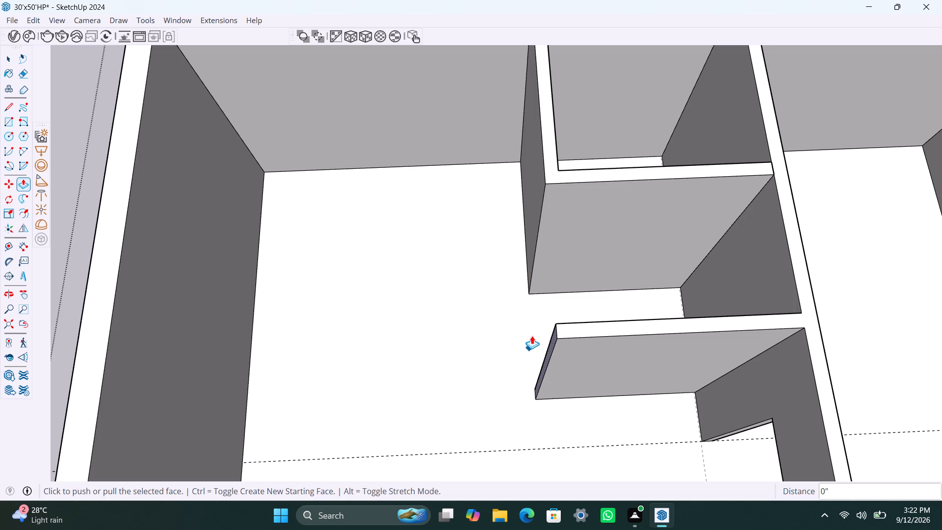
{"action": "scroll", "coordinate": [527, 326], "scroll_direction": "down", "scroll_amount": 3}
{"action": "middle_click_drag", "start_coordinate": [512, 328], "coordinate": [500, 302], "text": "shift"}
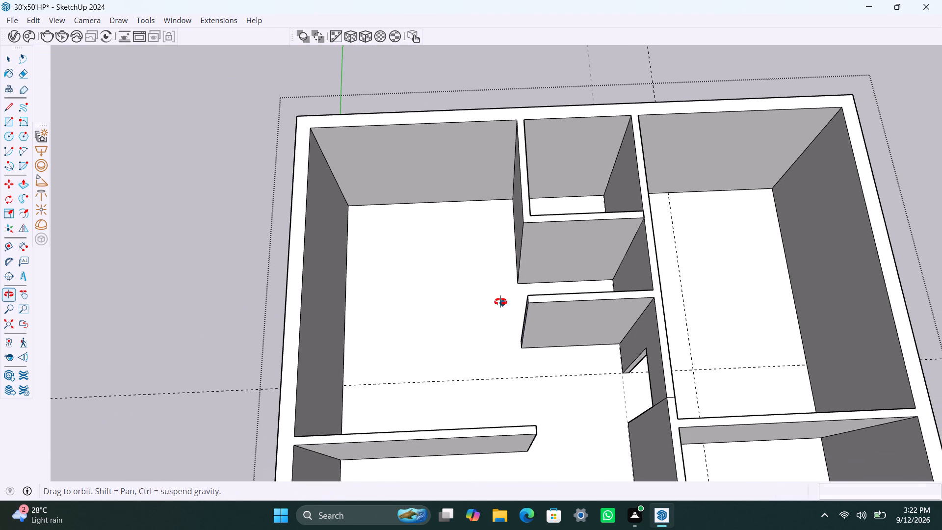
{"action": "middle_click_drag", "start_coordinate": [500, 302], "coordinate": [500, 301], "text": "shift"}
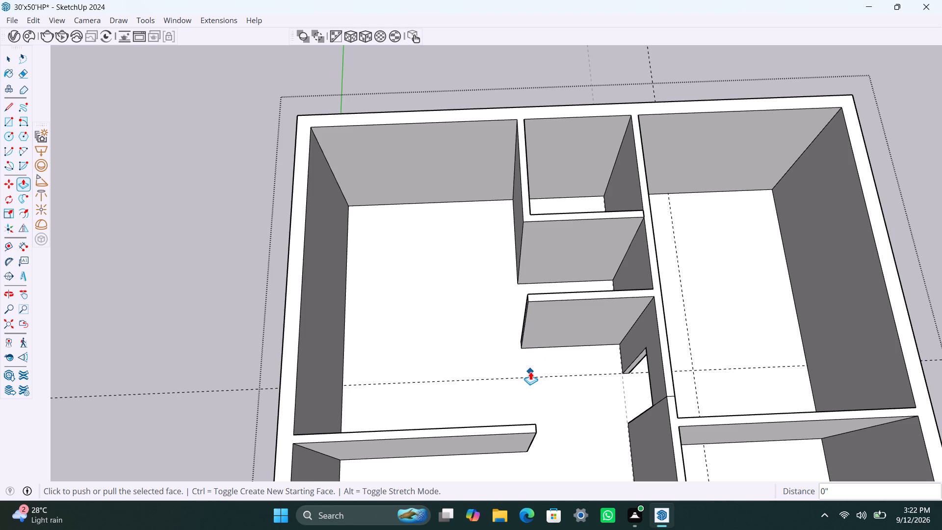
Copy the vertical end edge of the newly extruded partition 4.5" along its face to outline a return wall's thickness.
{"action": "key", "text": "space"}
{"action": "scroll", "coordinate": [525, 345], "scroll_direction": "up", "scroll_amount": 1}
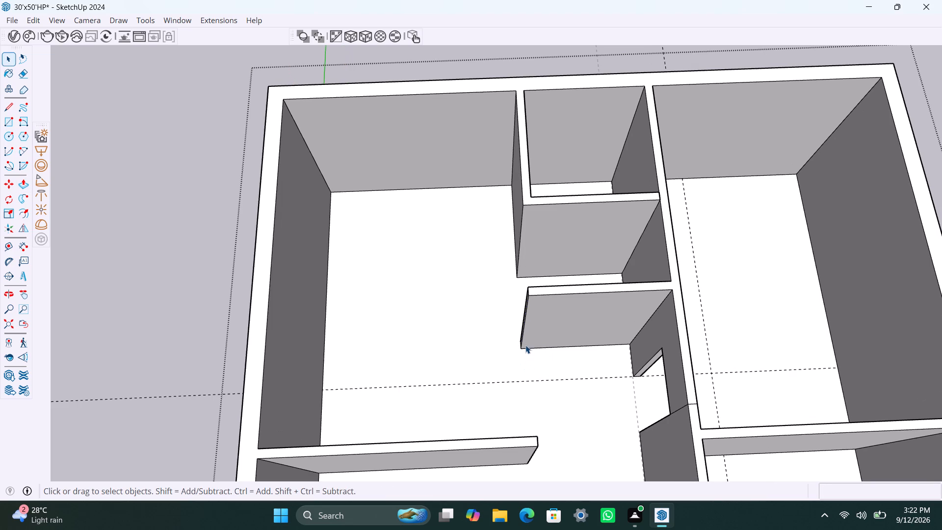
{"action": "left_click", "coordinate": [523, 338]}
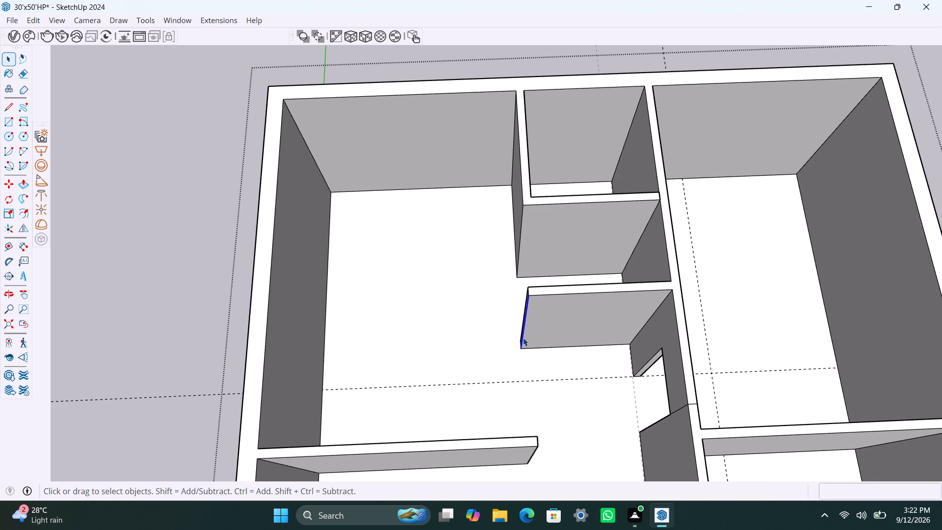
{"action": "key", "text": "m"}
{"action": "left_click", "coordinate": [523, 345]}
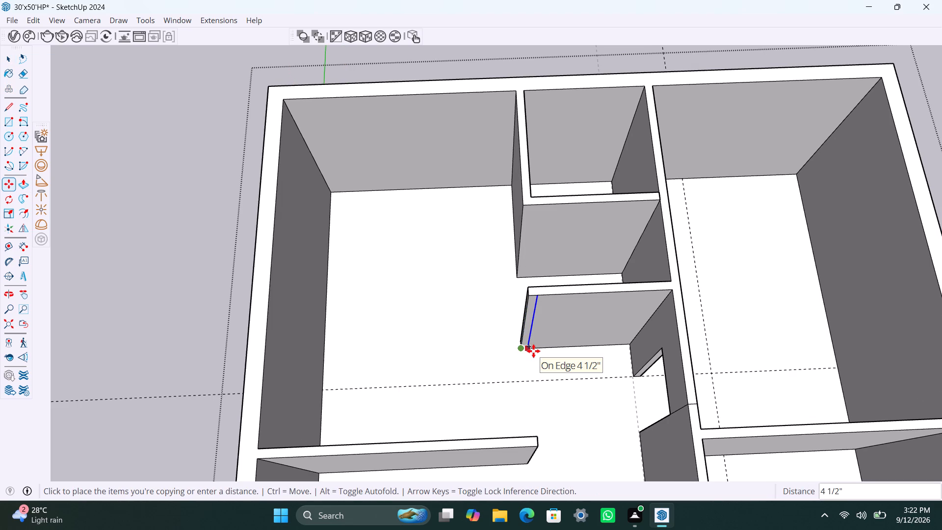
{"action": "type", "text": "4.5\""}
{"action": "key", "text": "Return"}
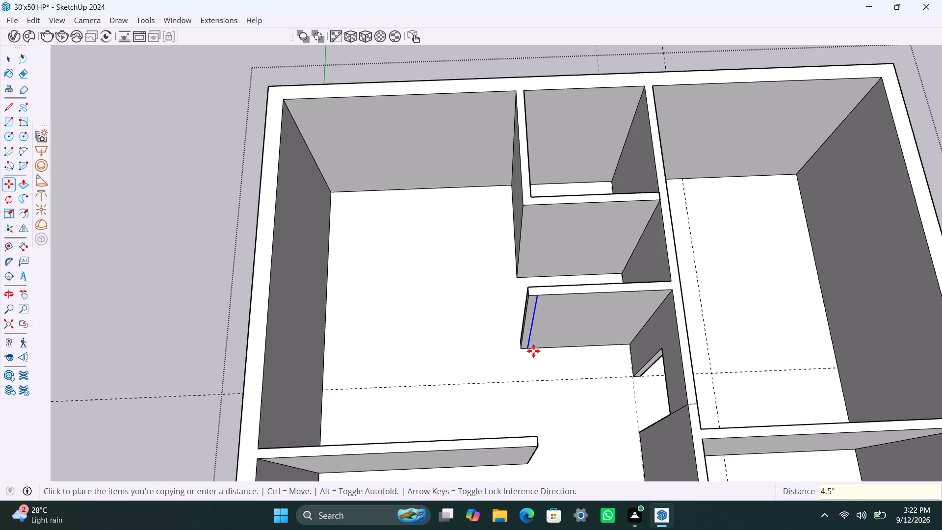
{"action": "key", "text": "space"}
Push/Pull the 4.5" strip at the partition's free end out 2'1" to form a short return wall.
{"action": "scroll", "coordinate": [532, 327], "scroll_direction": "up", "scroll_amount": 2}
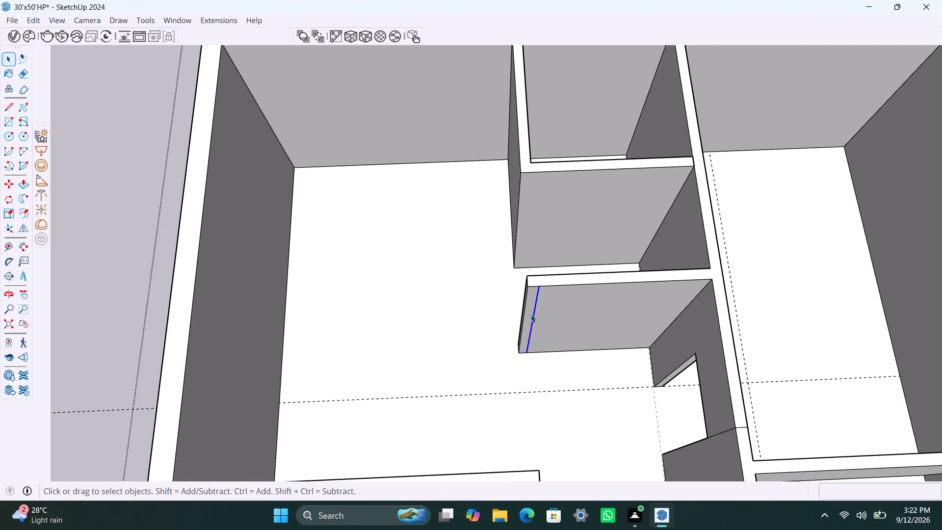
{"action": "left_click", "coordinate": [530, 313]}
{"action": "key", "text": "p"}
{"action": "left_click_drag", "start_coordinate": [530, 313], "coordinate": [530, 373]}
{"action": "type", "text": "2'1\""}
{"action": "key", "text": "Return"}
{"action": "key", "text": "space"}
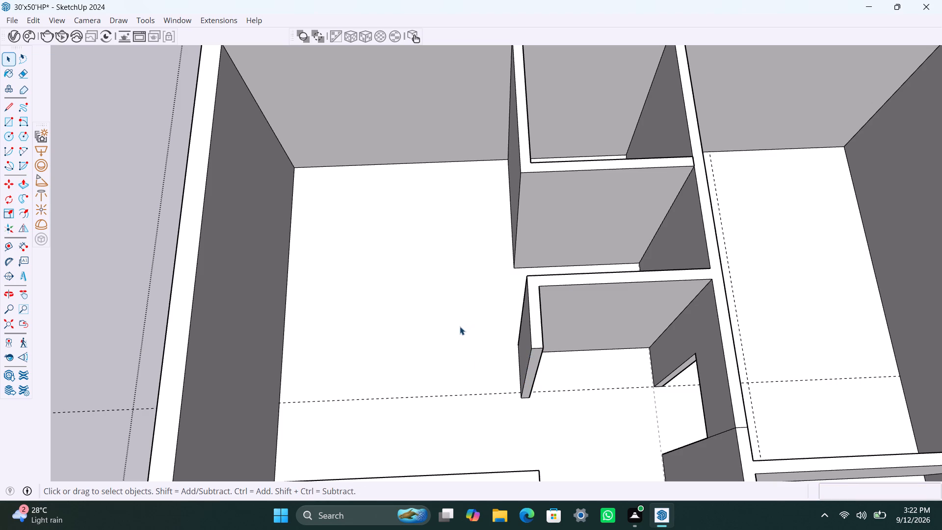
Place a floor guide 2'6" from the small room's wall, across the gap toward the new partition.
{"action": "middle_click_drag", "start_coordinate": [460, 326], "coordinate": [713, 373]}
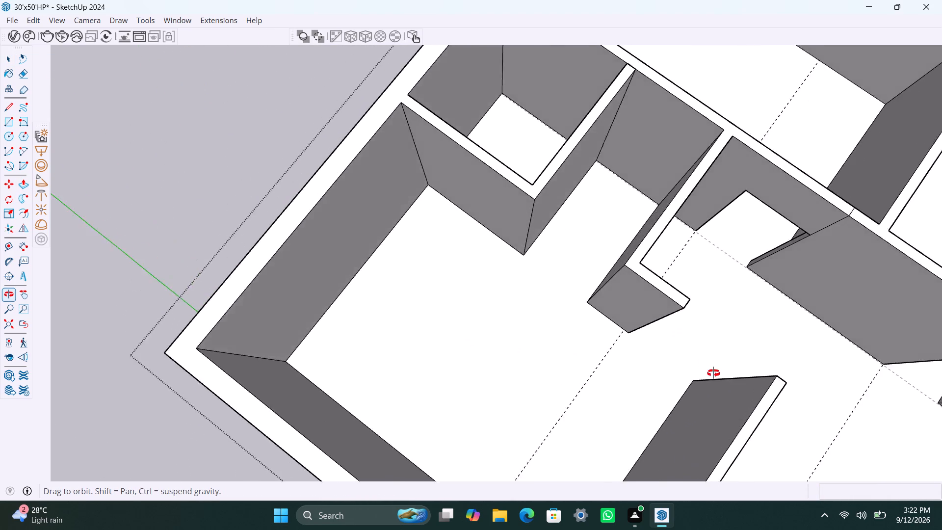
{"action": "middle_click_drag", "start_coordinate": [713, 373], "coordinate": [789, 376]}
{"action": "middle_click_drag", "start_coordinate": [549, 234], "coordinate": [507, 300]}
{"action": "scroll", "coordinate": [578, 343], "scroll_direction": "up", "scroll_amount": 2}
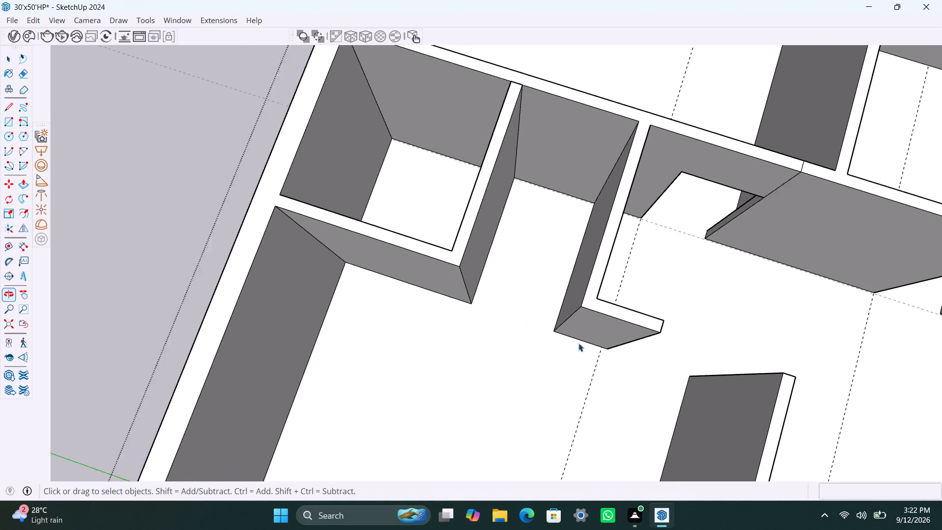
{"action": "middle_click_drag", "start_coordinate": [524, 356], "coordinate": [531, 344]}
{"action": "scroll", "coordinate": [475, 281], "scroll_direction": "up", "scroll_amount": 2}
{"action": "key", "text": "t"}
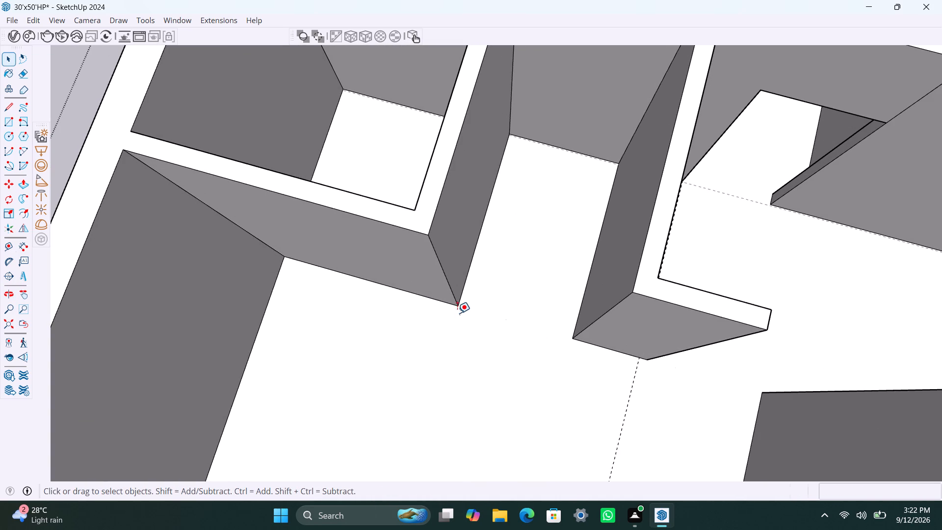
{"action": "left_click", "coordinate": [465, 290]}
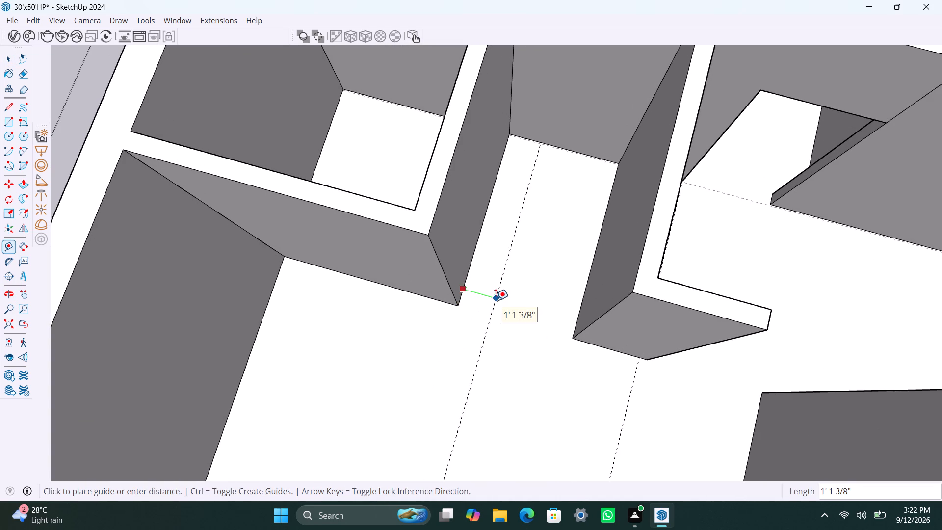
{"action": "type", "text": "2'6\""}
{"action": "key", "text": "Return"}
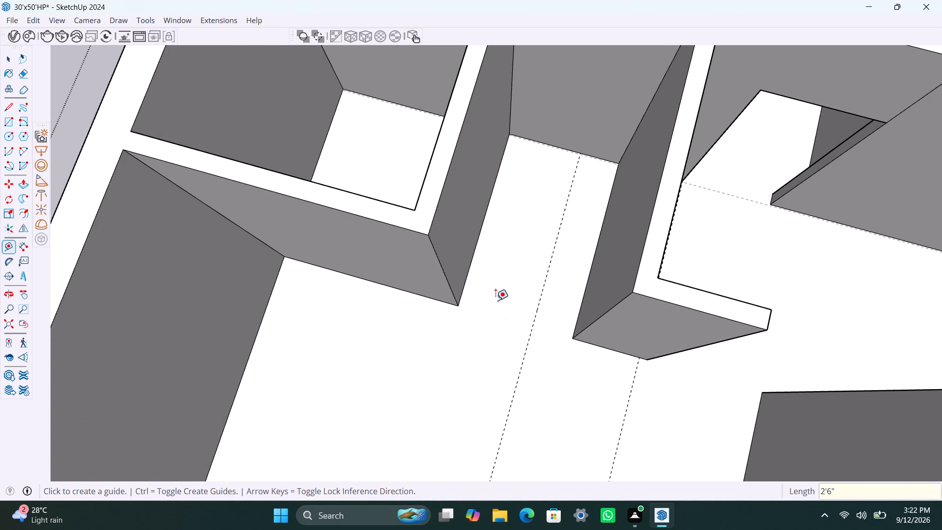
{"action": "key", "text": "space"}
Copy the vertical outer corner edge of the partition and return wall 4.5" along the partition face that faces the gap.
{"action": "scroll", "coordinate": [525, 353], "scroll_direction": "down", "scroll_amount": 4}
{"action": "middle_click_drag", "start_coordinate": [541, 368], "coordinate": [561, 364]}
{"action": "scroll", "coordinate": [573, 341], "scroll_direction": "up", "scroll_amount": 2}
{"action": "middle_click_drag", "start_coordinate": [541, 363], "coordinate": [575, 366]}
{"action": "scroll", "coordinate": [576, 348], "scroll_direction": "up", "scroll_amount": 3}
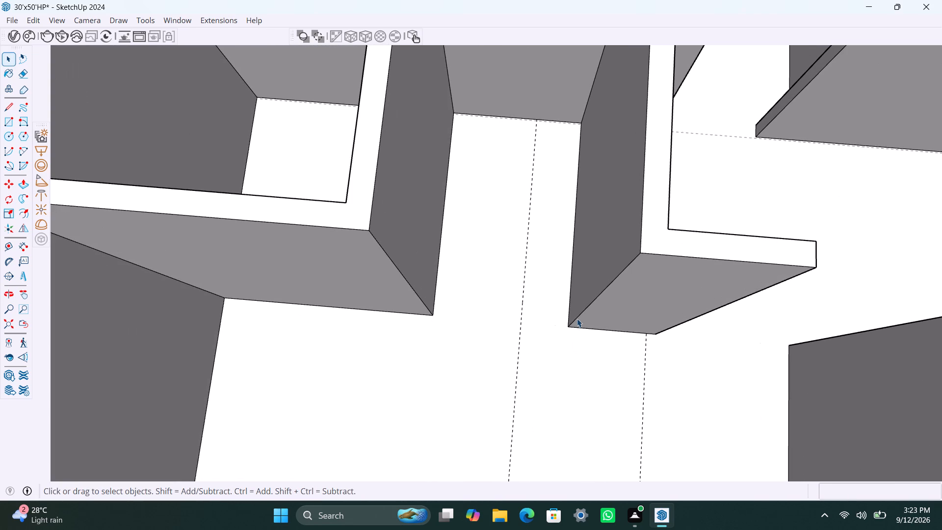
{"action": "left_click", "coordinate": [577, 318]}
{"action": "key", "text": "m"}
{"action": "left_click", "coordinate": [570, 329]}
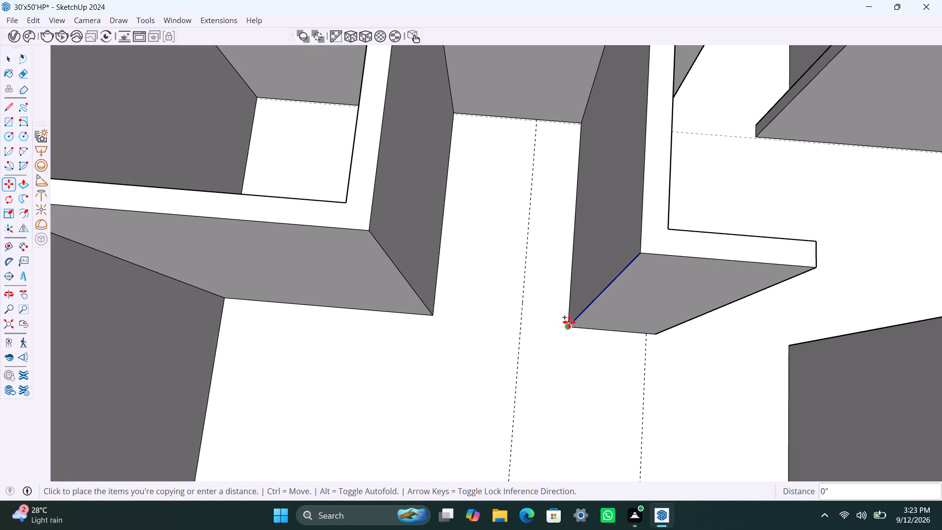
{"action": "type", "text": "4.5\""}
{"action": "key", "text": "Return"}
{"action": "key", "text": "space"}
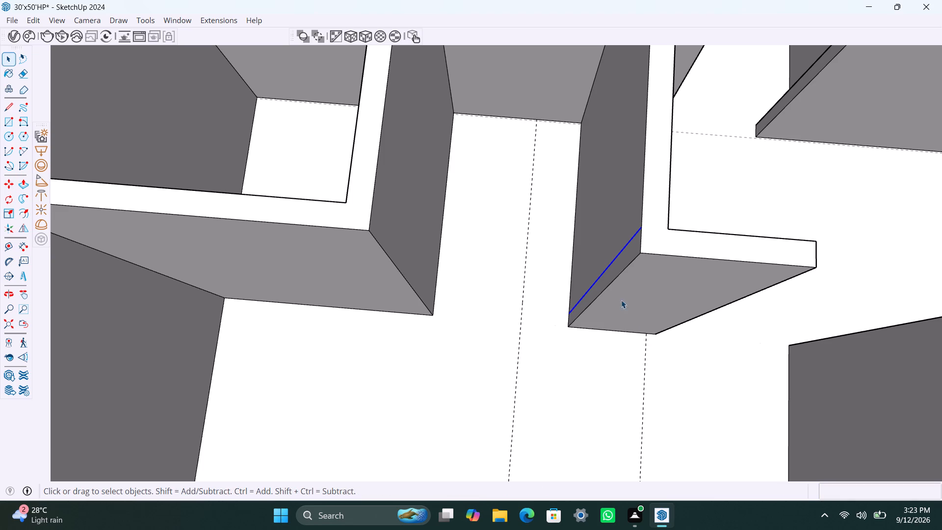
Push/Pull the 4.5" strip 1'4" into the gap, up to the guide, extending the return wall.
{"action": "scroll", "coordinate": [621, 282], "scroll_direction": "up", "scroll_amount": 2}
{"action": "left_click", "coordinate": [629, 263]}
{"action": "left_click", "coordinate": [627, 259]}
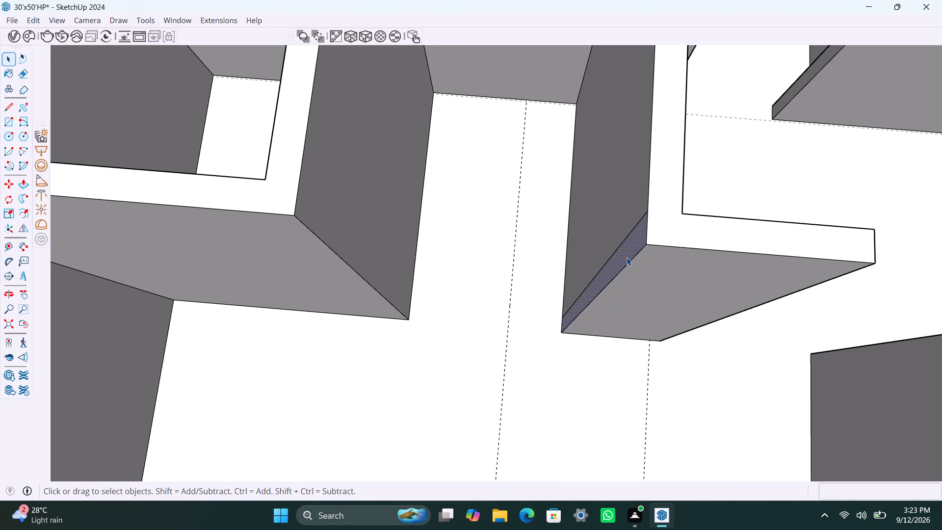
{"action": "key", "text": "p"}
{"action": "left_click_drag", "start_coordinate": [627, 257], "coordinate": [506, 366]}
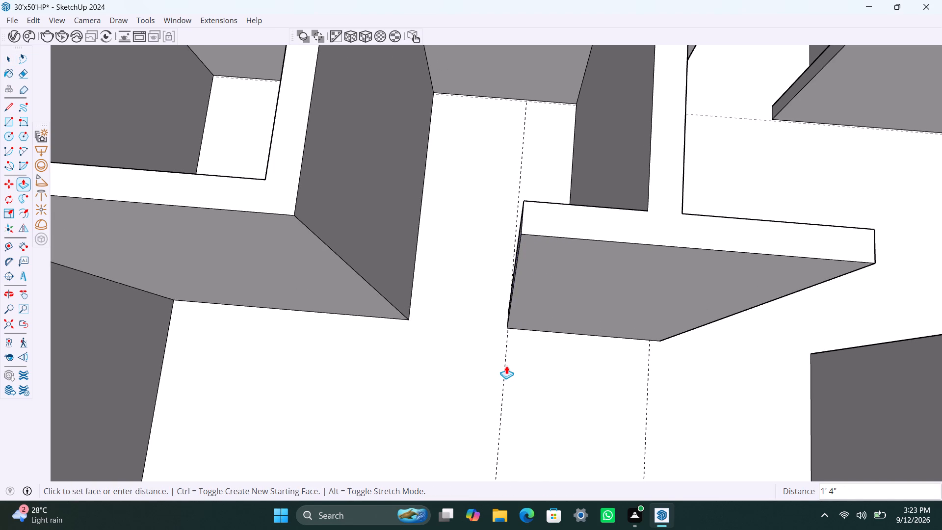
{"action": "left_click_drag", "start_coordinate": [506, 366], "coordinate": [506, 367]}
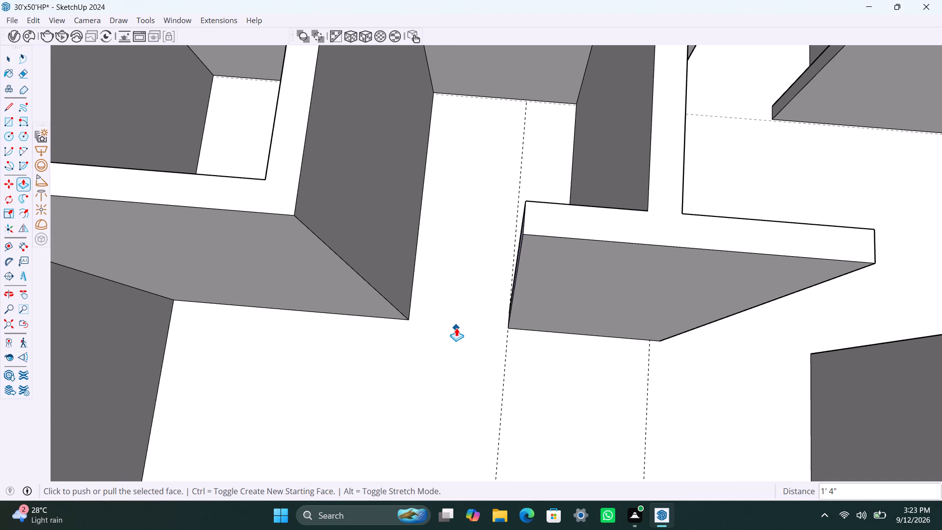
Save the model.
{"action": "key", "text": "ctrl+s"}
{"action": "key", "text": "space"}
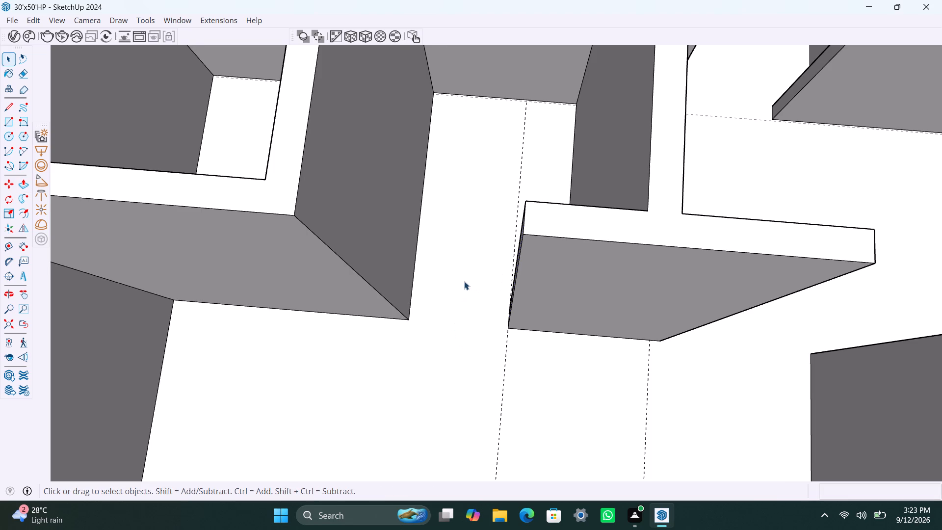
Copy the top edge of the extended wall's end face 3' down to mark the door head.
{"action": "scroll", "coordinate": [463, 283], "scroll_direction": "down", "scroll_amount": 1}
{"action": "scroll", "coordinate": [375, 243], "scroll_direction": "up", "scroll_amount": 1}
{"action": "middle_click_drag", "start_coordinate": [545, 244], "coordinate": [634, 233]}
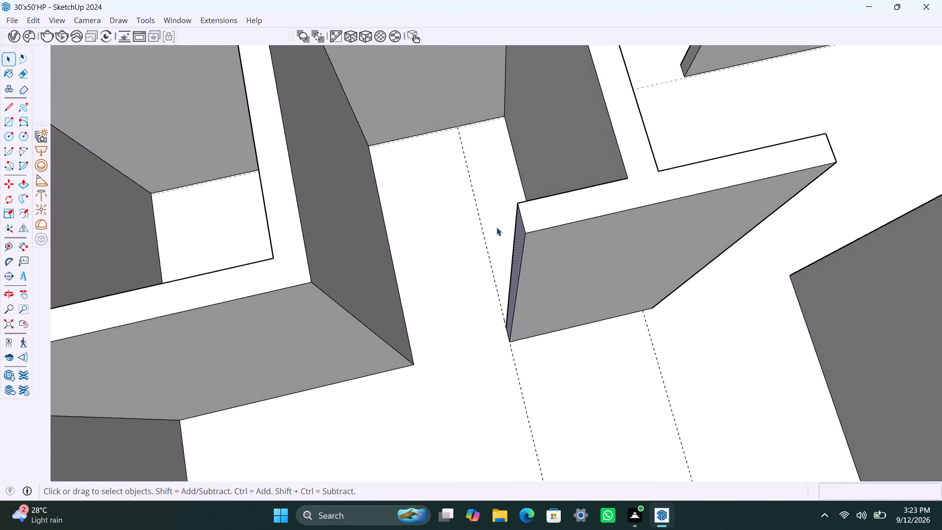
{"action": "scroll", "coordinate": [501, 227], "scroll_direction": "up", "scroll_amount": 1}
{"action": "left_click", "coordinate": [527, 214]}
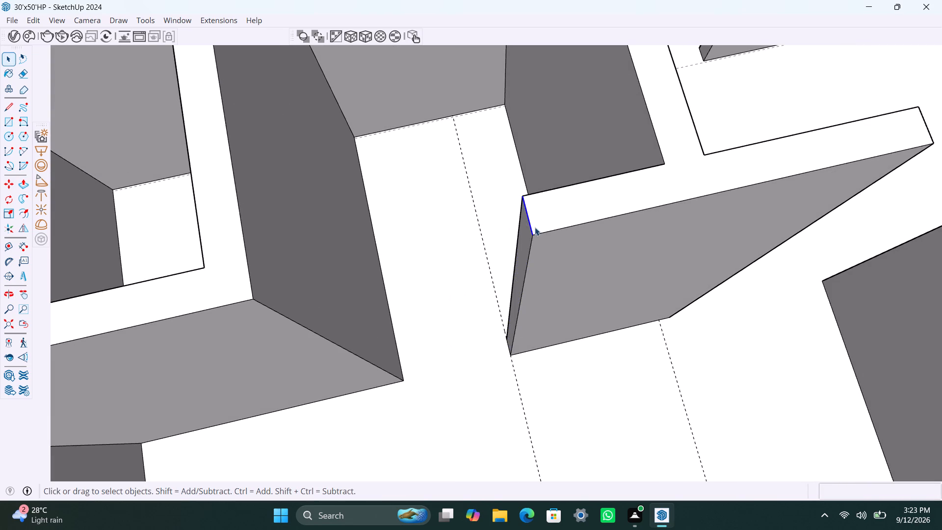
{"action": "key", "text": "m"}
{"action": "left_click", "coordinate": [534, 240]}
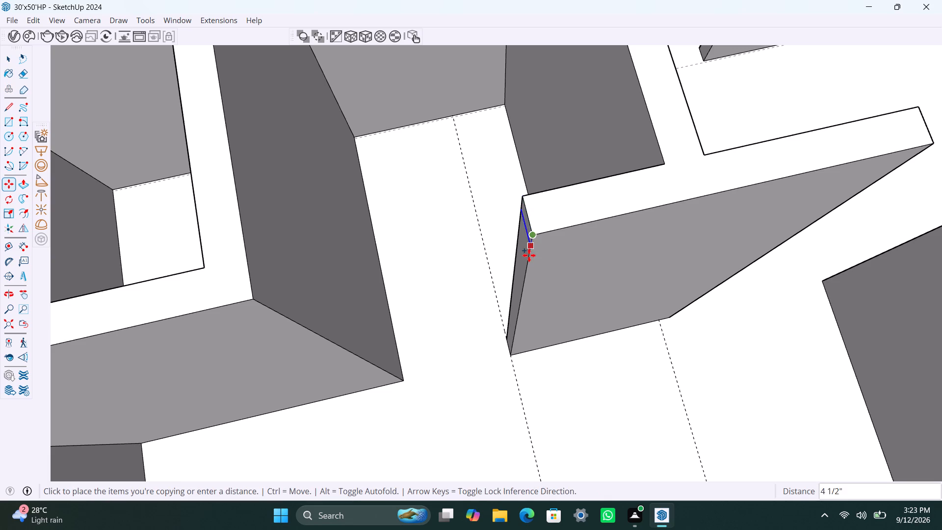
{"action": "key", "text": "3"}
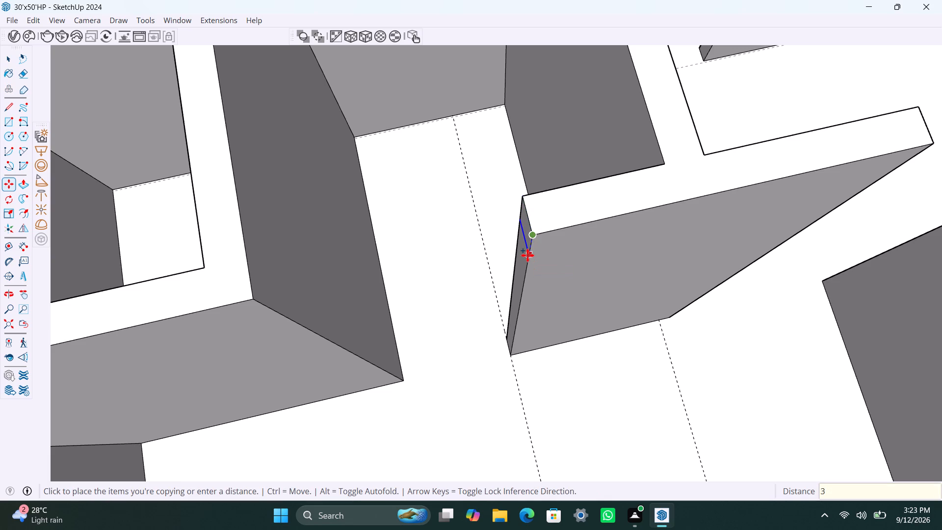
{"action": "key", "text": "apostrophe"}
{"action": "key", "text": "Return"}
{"action": "key", "text": "space"}
Push/Pull the upper part of the end face 2'6" to the small room's wall, bridging over the door opening.
{"action": "left_click", "coordinate": [523, 252]}
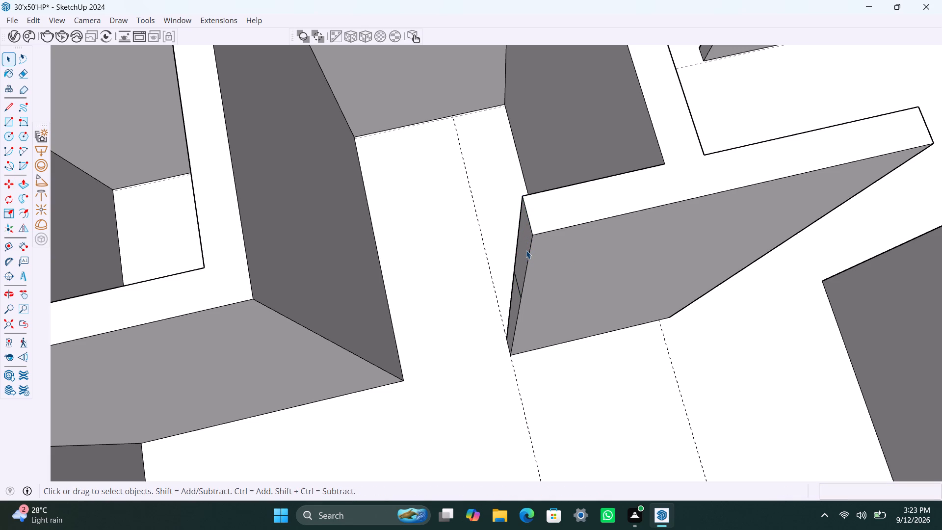
{"action": "key", "text": "p"}
{"action": "left_click_drag", "start_coordinate": [526, 250], "coordinate": [279, 289]}
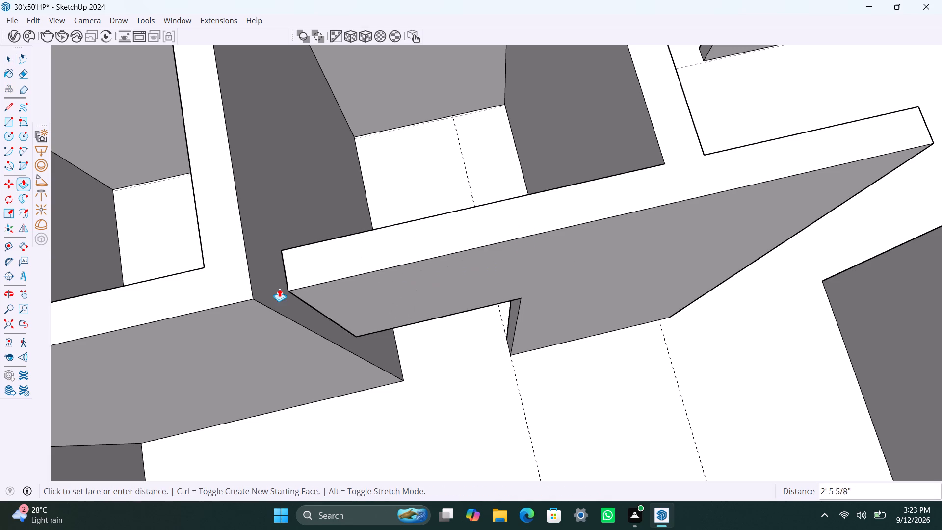
{"action": "left_click_drag", "start_coordinate": [279, 289], "coordinate": [260, 296]}
{"action": "key", "text": "space"}
Examine the whole floor layout from several sides, including the small rooms and door openings beside the open-fronted end room.
{"action": "scroll", "coordinate": [352, 346], "scroll_direction": "down", "scroll_amount": 8}
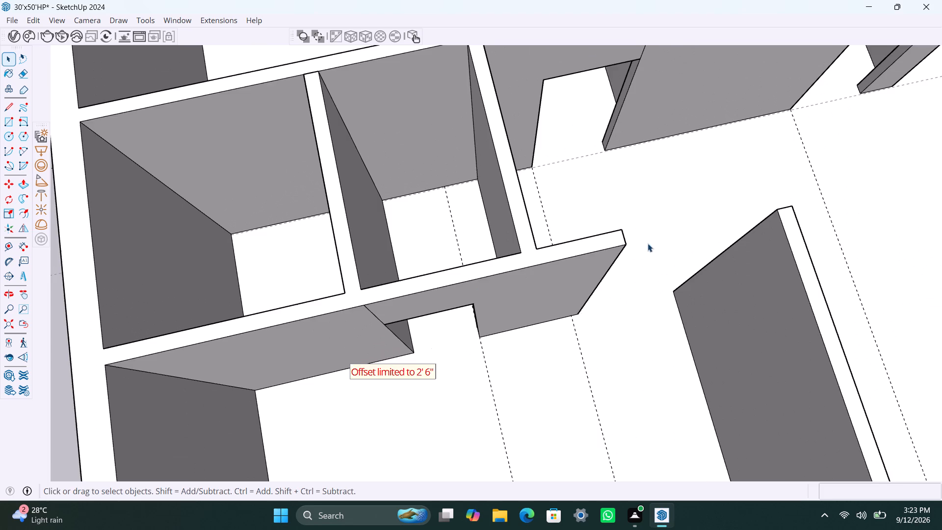
{"action": "middle_click_drag", "start_coordinate": [647, 241], "coordinate": [50, 196]}
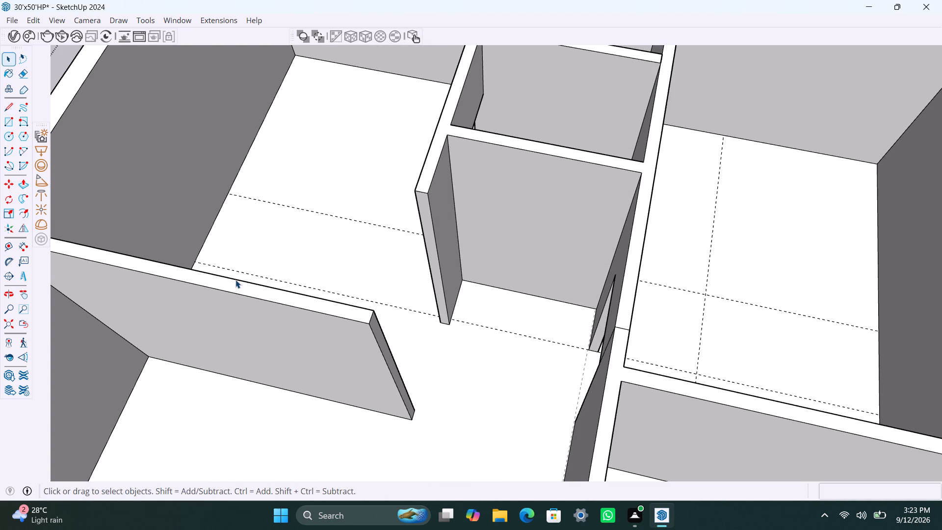
{"action": "scroll", "coordinate": [378, 292], "scroll_direction": "down", "scroll_amount": 3}
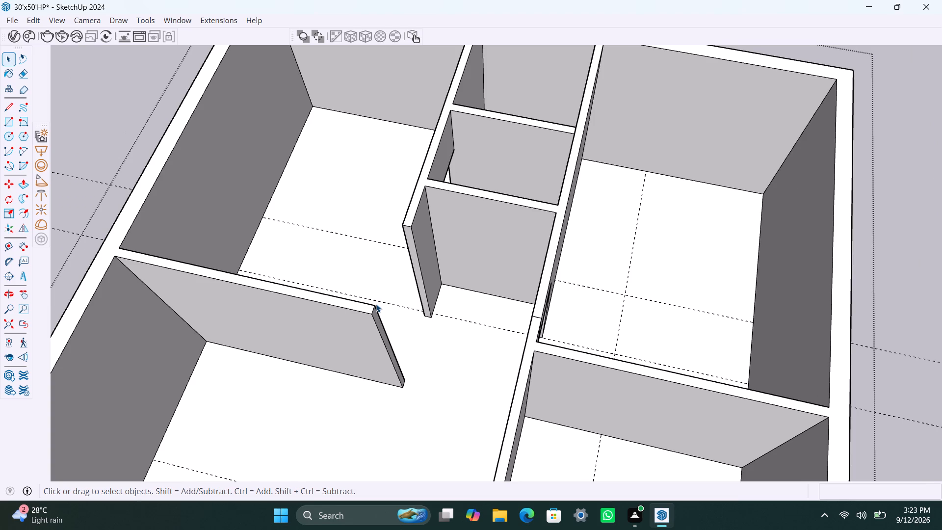
{"action": "scroll", "coordinate": [593, 352], "scroll_direction": "down", "scroll_amount": 15}
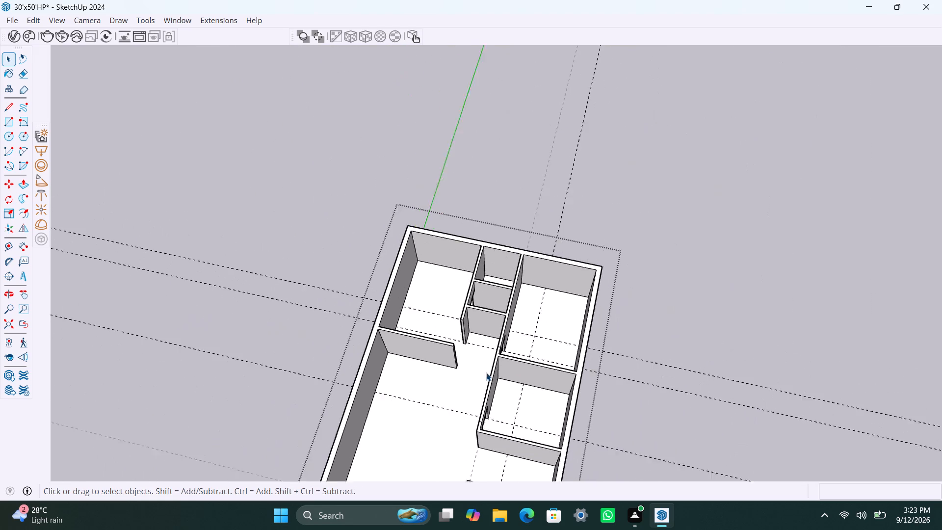
{"action": "middle_click_drag", "start_coordinate": [465, 375], "coordinate": [510, 319], "text": "shift"}
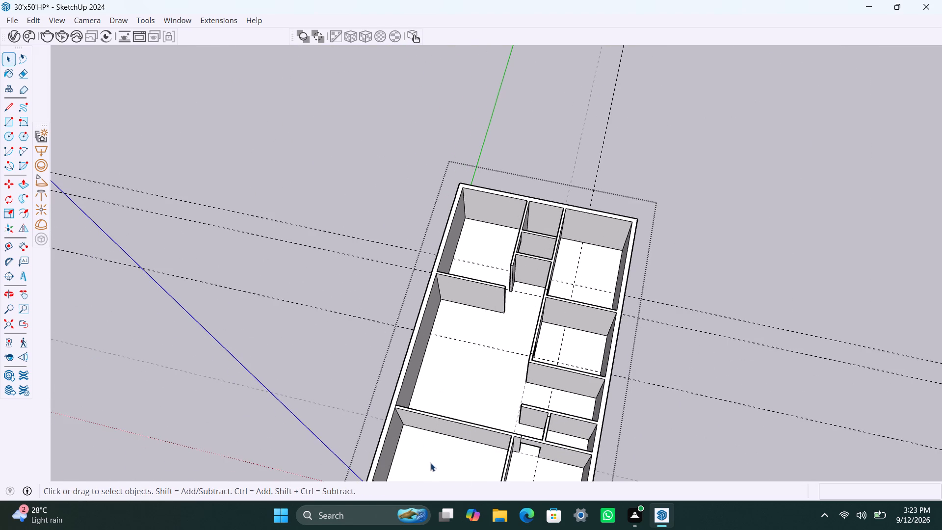
{"action": "middle_click_drag", "start_coordinate": [503, 399], "coordinate": [19, 417]}
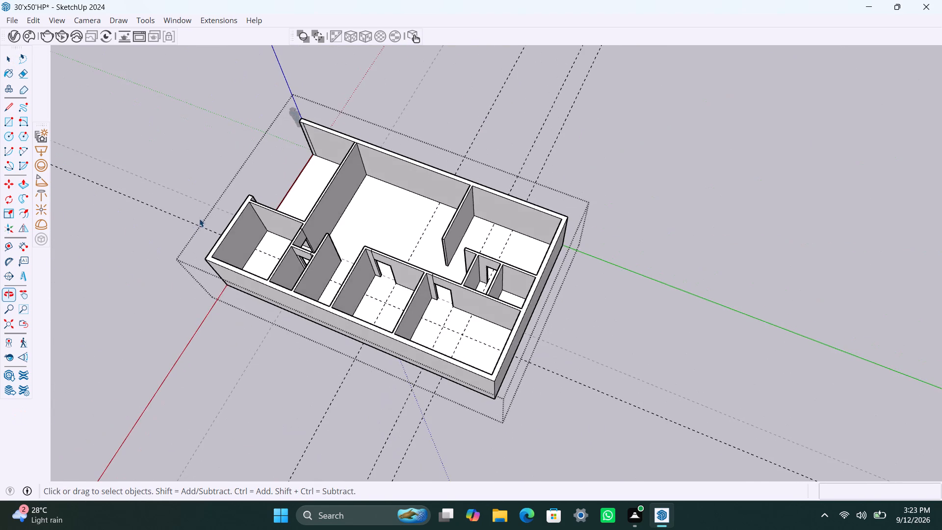
{"action": "scroll", "coordinate": [333, 220], "scroll_direction": "up", "scroll_amount": 3}
{"action": "middle_click_drag", "start_coordinate": [569, 241], "coordinate": [257, 258]}
{"action": "scroll", "coordinate": [523, 153], "scroll_direction": "down", "scroll_amount": 3}
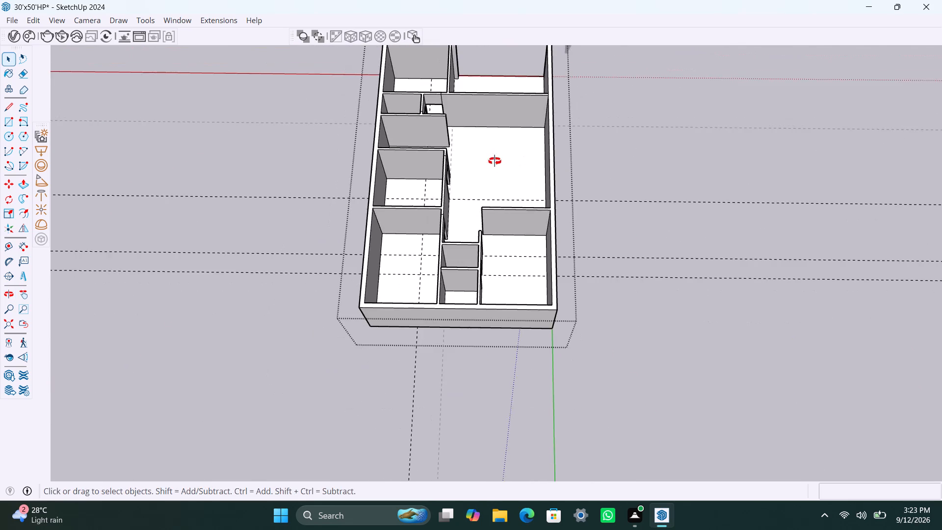
{"action": "middle_click_drag", "start_coordinate": [495, 161], "coordinate": [477, 343], "text": "shift"}
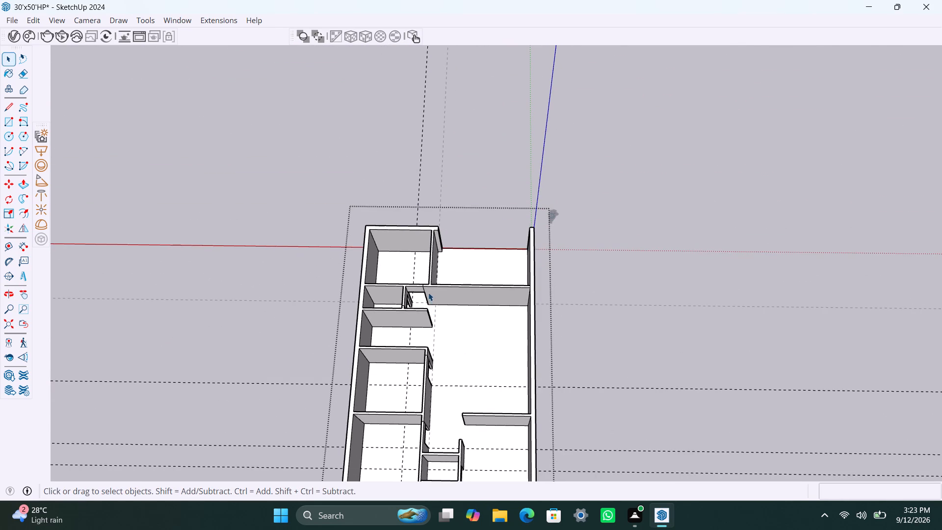
{"action": "scroll", "coordinate": [440, 293], "scroll_direction": "up", "scroll_amount": 9}
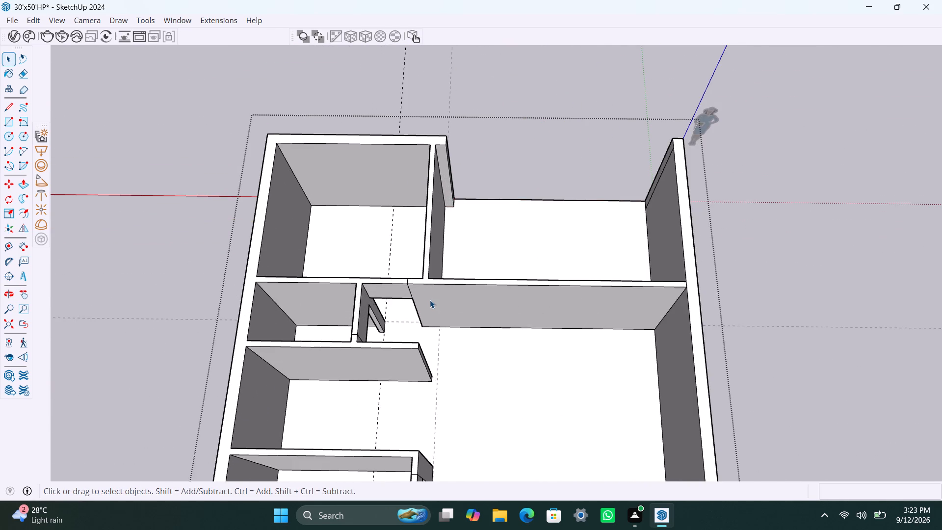
{"action": "scroll", "coordinate": [430, 300], "scroll_direction": "up", "scroll_amount": 3}
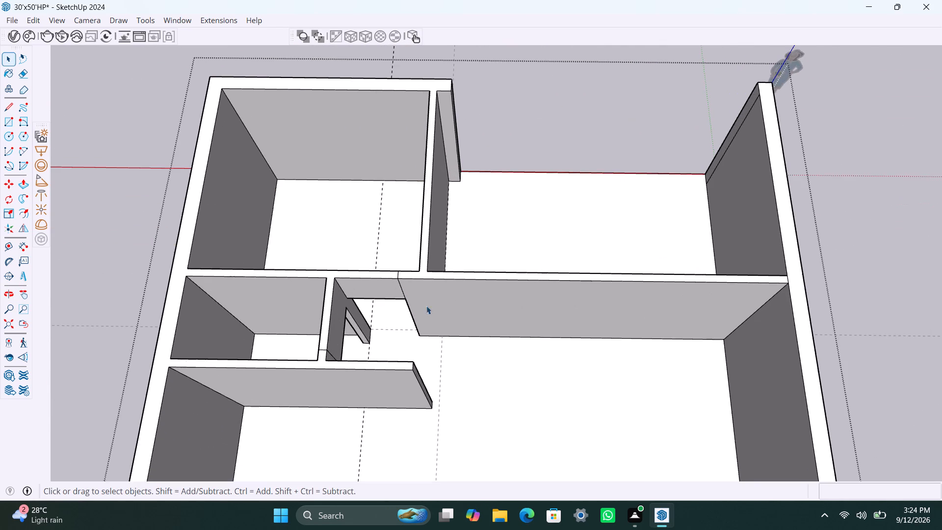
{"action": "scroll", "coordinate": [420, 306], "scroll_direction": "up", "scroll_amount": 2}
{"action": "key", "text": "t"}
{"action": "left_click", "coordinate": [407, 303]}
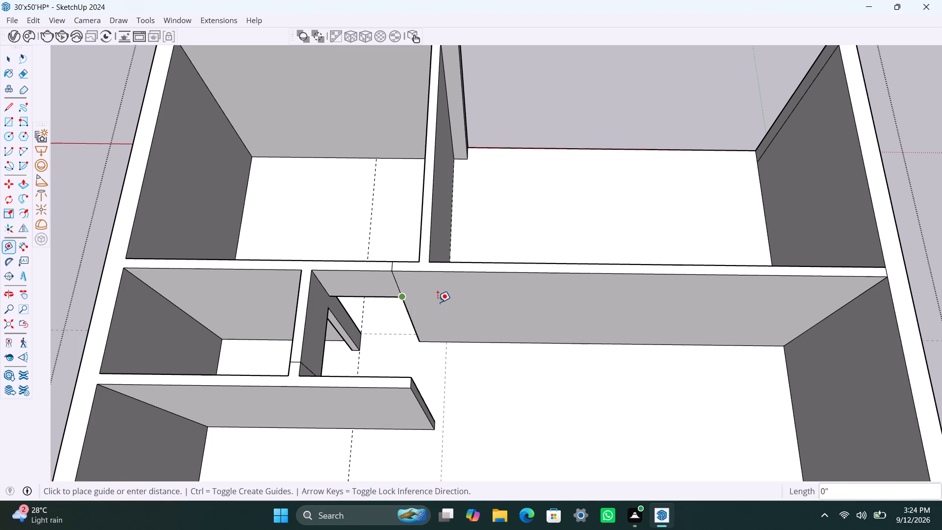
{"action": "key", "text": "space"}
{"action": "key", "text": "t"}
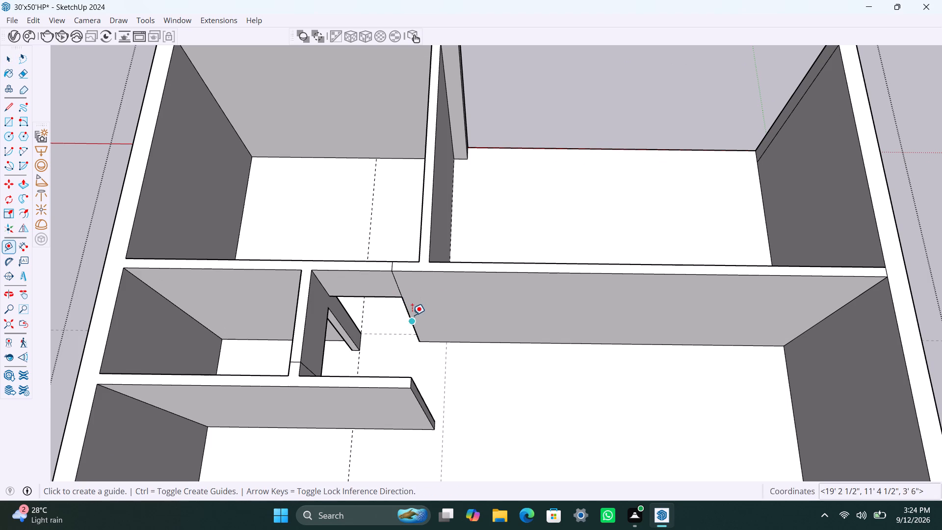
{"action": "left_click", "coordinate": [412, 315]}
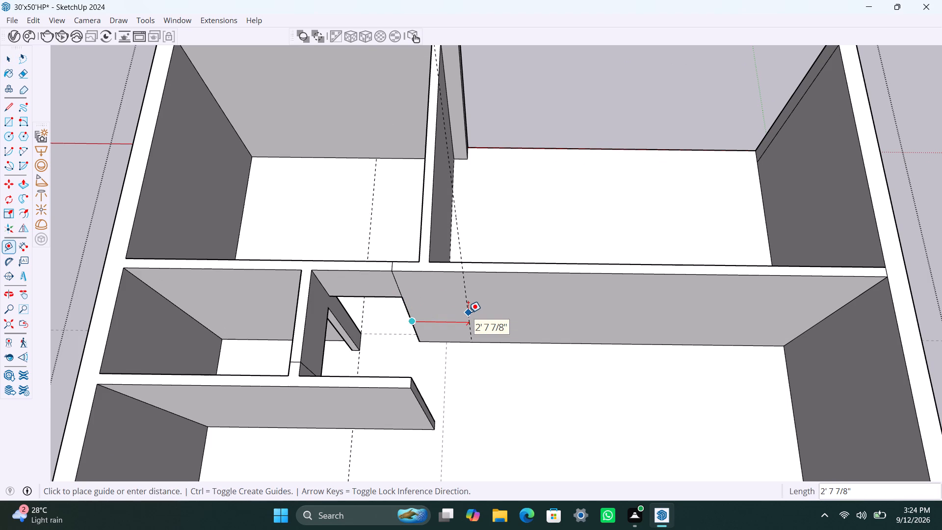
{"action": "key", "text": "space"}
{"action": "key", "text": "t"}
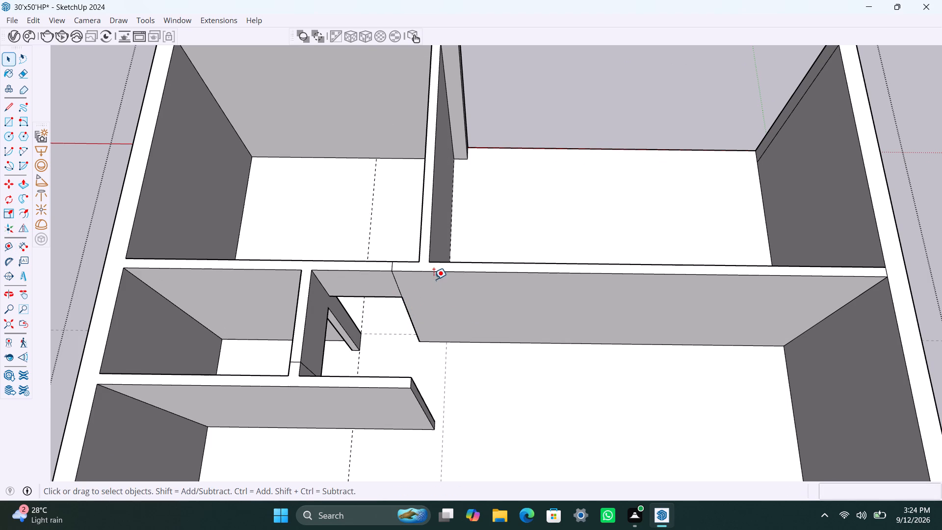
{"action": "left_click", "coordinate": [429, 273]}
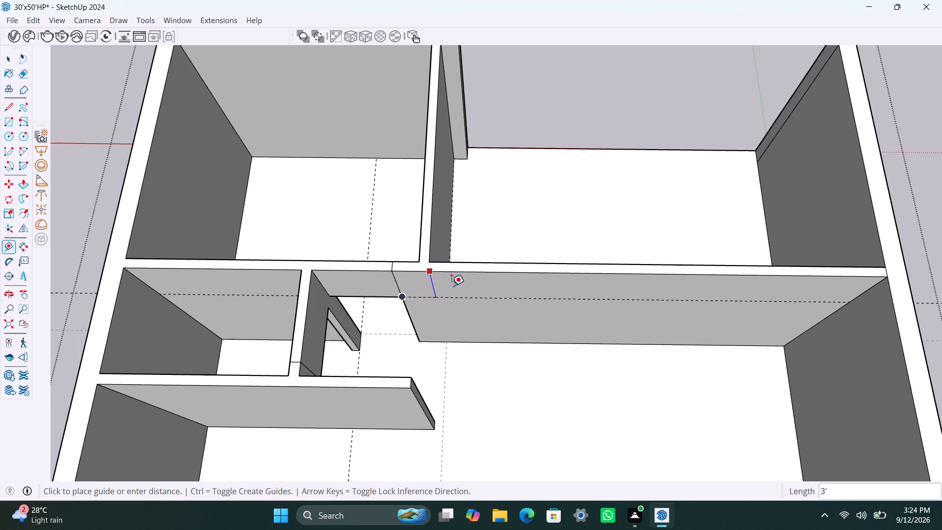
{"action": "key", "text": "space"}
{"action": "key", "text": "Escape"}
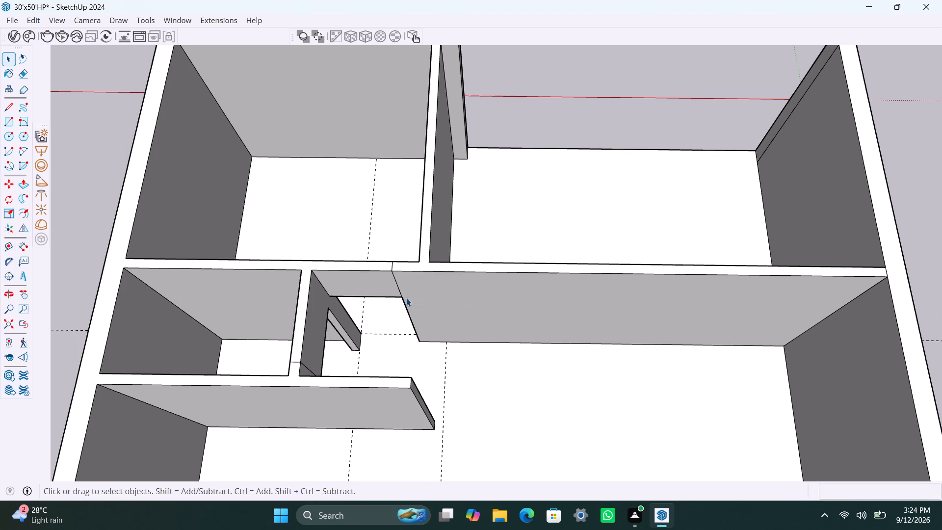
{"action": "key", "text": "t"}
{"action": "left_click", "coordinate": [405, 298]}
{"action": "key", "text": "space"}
Place a vertical guide on the long partition's face, about 1'4" from its edge beside the bridged door opening.
{"action": "key", "text": "t"}
{"action": "left_click", "coordinate": [396, 284]}
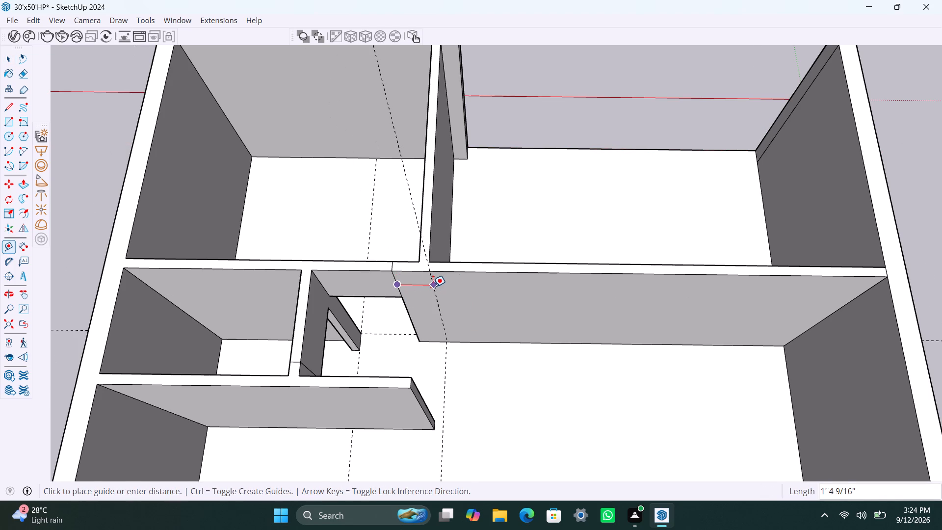
{"action": "left_click", "coordinate": [433, 287]}
{"action": "left_click", "coordinate": [433, 285]}
{"action": "key", "text": "space"}
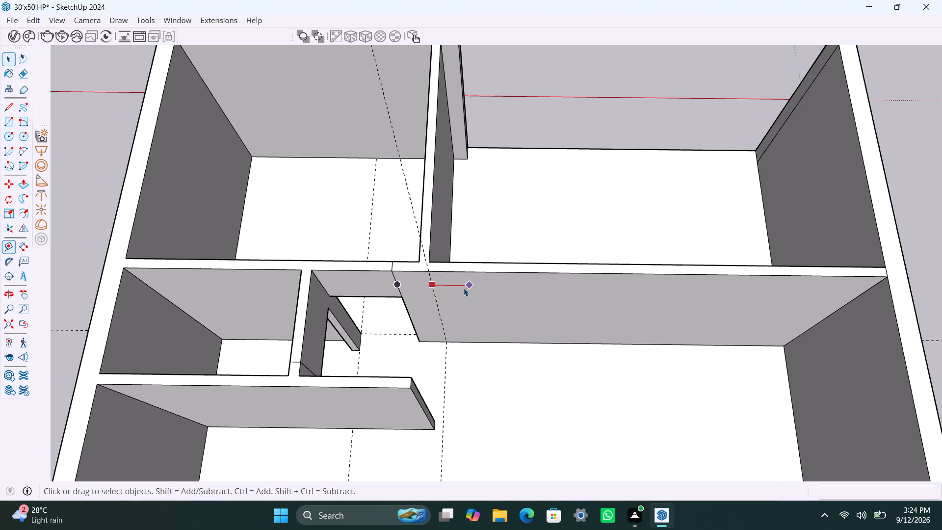
Place a second vertical guide 1' from the first, further along the long partition away from the bridged opening.
{"action": "key", "text": "t"}
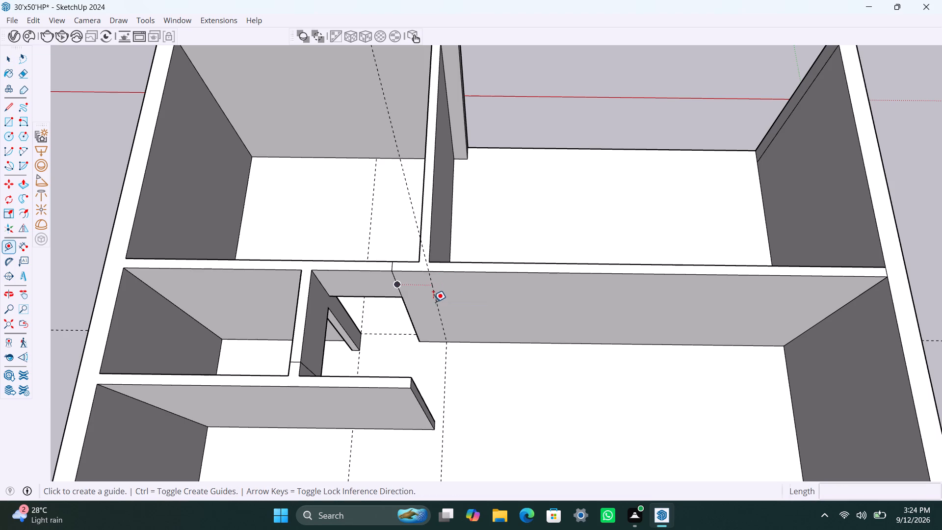
{"action": "left_click_drag", "start_coordinate": [434, 304], "coordinate": [439, 306]}
{"action": "key", "text": "space"}
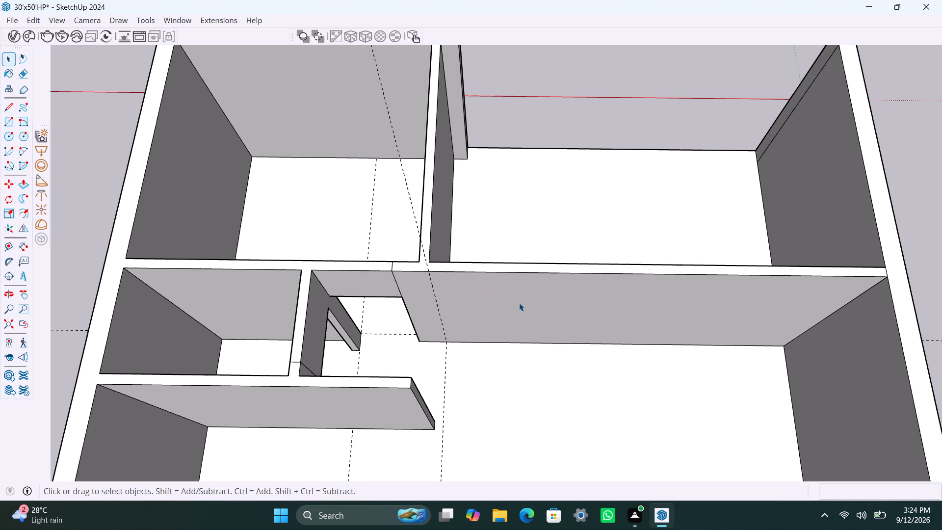
{"action": "key", "text": "space"}
{"action": "key", "text": "t"}
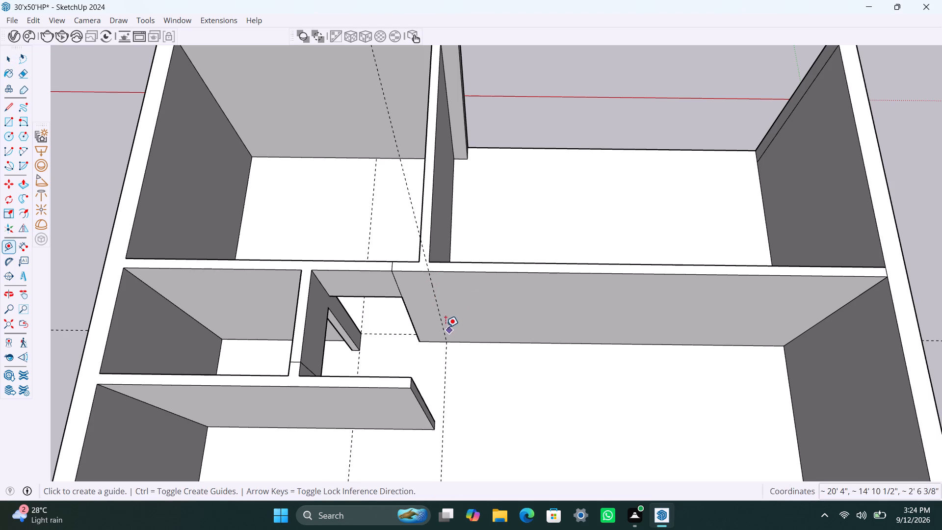
{"action": "left_click", "coordinate": [443, 324]}
{"action": "type", "text": "1'"}
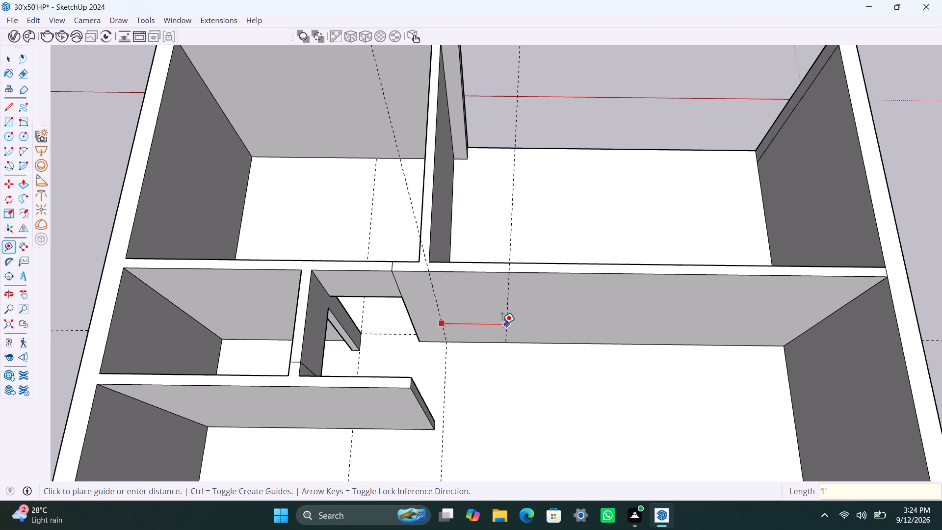
{"action": "key", "text": "Return"}
{"action": "key", "text": "space"}
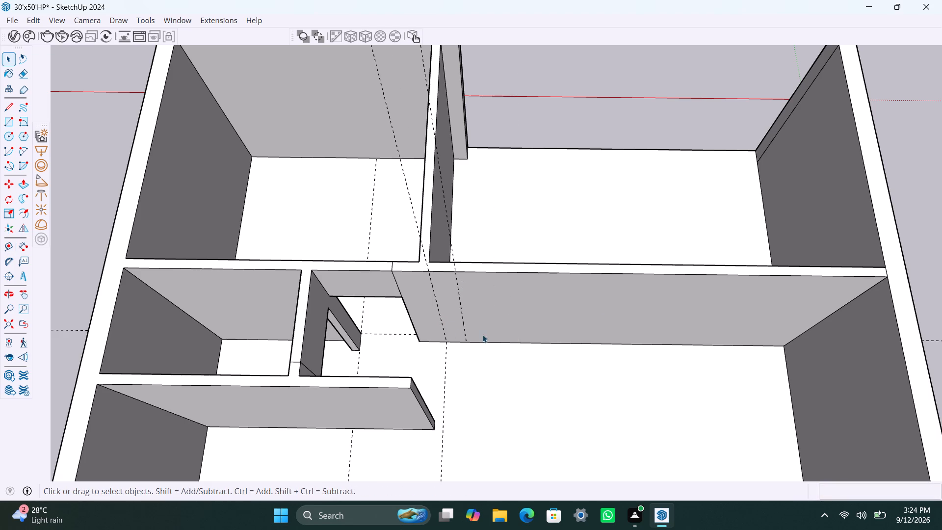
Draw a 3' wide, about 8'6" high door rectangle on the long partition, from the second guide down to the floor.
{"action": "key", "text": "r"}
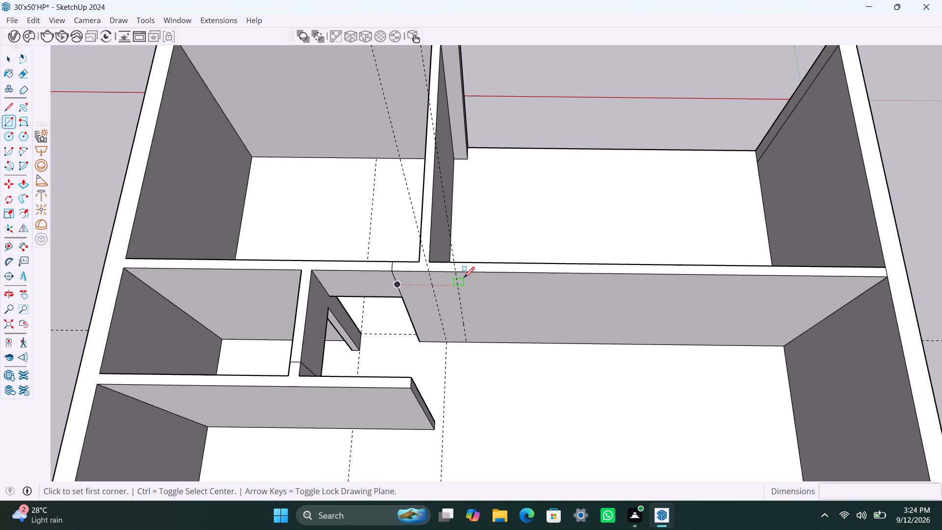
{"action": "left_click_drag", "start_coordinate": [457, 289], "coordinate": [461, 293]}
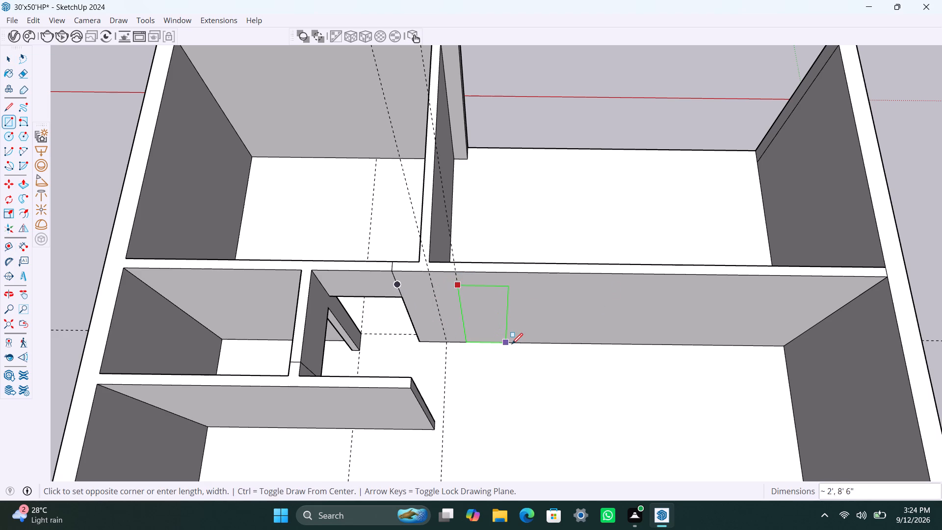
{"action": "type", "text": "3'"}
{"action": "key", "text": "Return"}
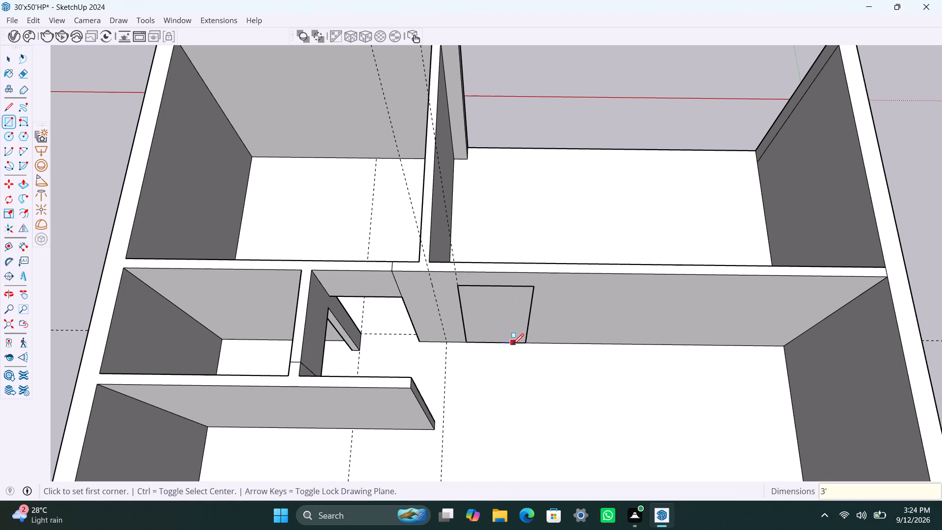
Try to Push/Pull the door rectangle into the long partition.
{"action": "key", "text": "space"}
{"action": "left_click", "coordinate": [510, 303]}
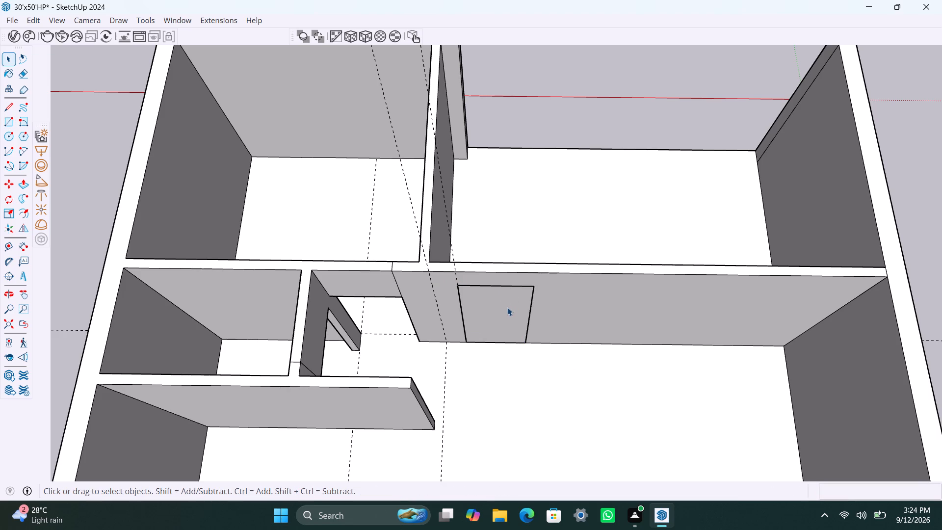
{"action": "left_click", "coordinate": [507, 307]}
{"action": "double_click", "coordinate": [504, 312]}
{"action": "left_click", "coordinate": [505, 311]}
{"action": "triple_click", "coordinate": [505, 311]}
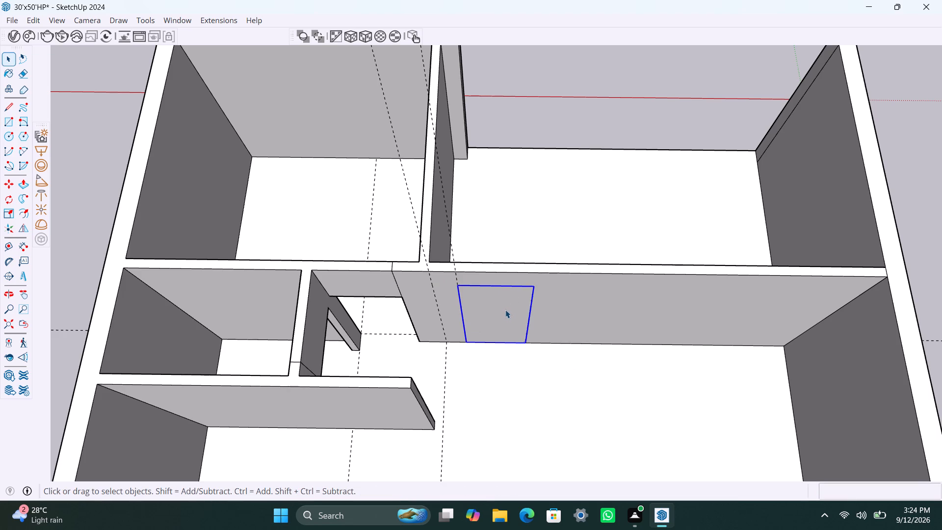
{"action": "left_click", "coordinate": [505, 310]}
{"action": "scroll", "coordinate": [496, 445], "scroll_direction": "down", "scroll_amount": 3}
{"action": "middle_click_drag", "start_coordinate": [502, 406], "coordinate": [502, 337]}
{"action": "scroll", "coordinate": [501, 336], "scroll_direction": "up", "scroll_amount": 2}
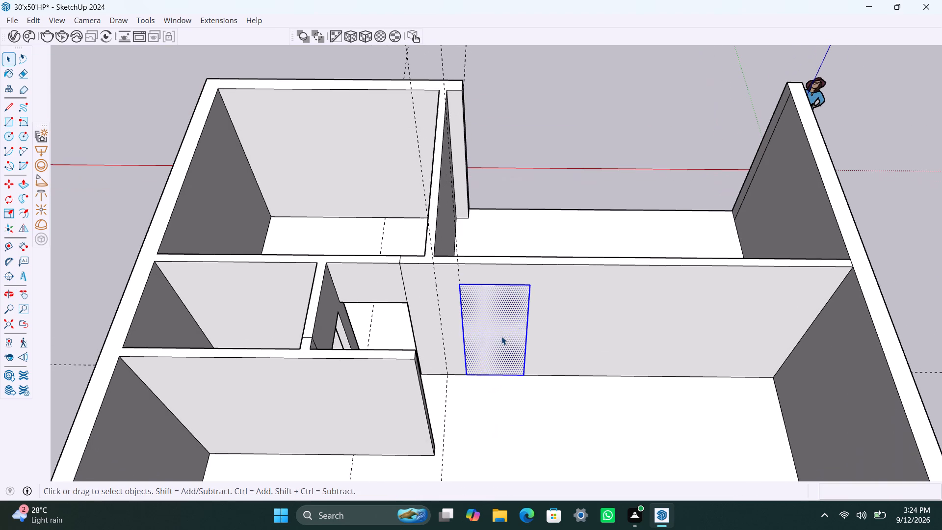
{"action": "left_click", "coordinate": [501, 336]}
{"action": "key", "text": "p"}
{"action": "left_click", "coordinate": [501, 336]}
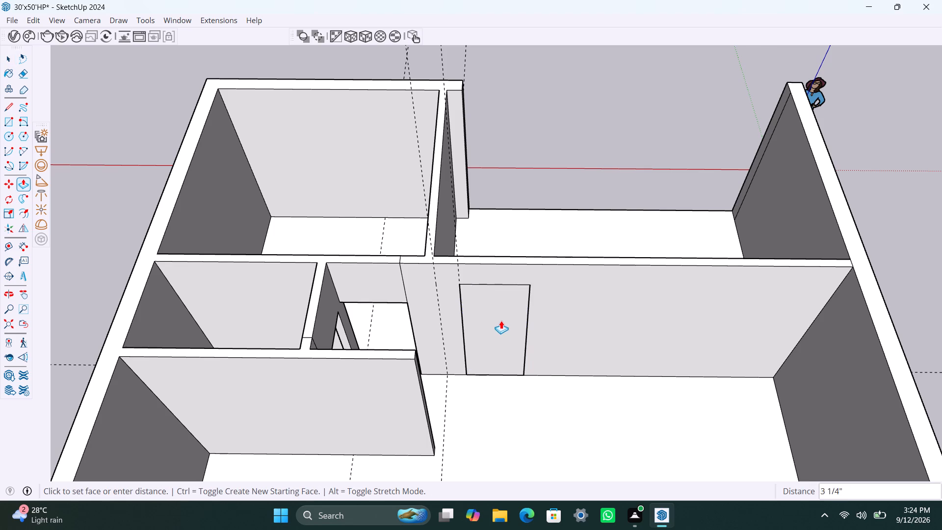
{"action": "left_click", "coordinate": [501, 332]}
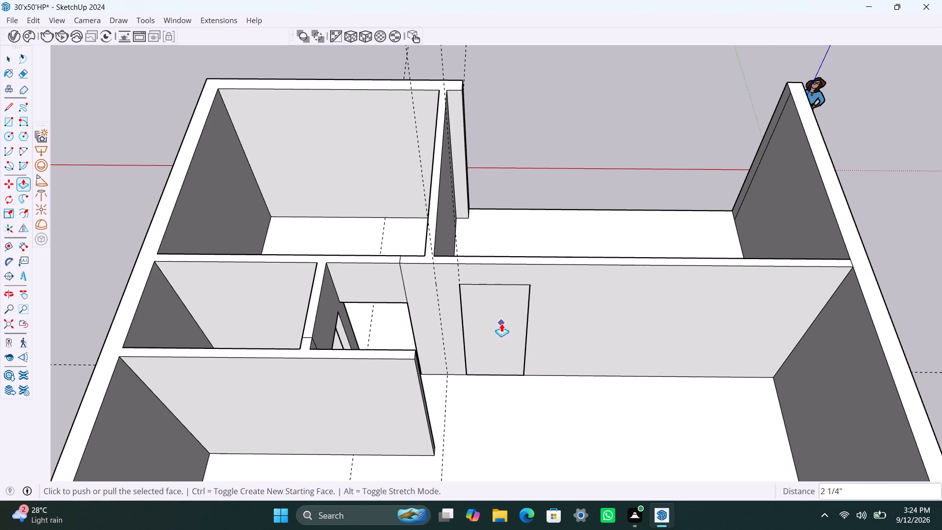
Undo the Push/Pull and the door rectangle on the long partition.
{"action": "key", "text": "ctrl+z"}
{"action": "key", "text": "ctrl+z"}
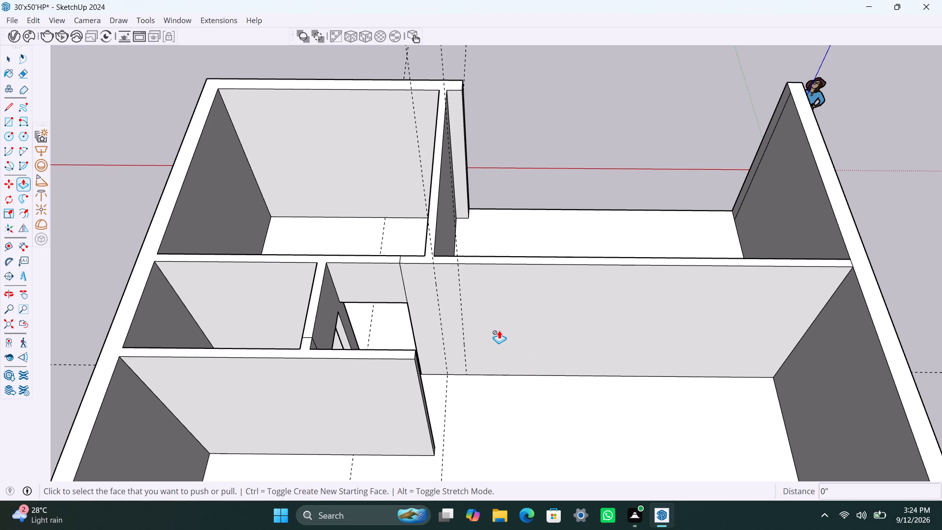
Inside the wall group, draw a 3' wide rectangle on the long partition from the second guide, ending just above the floor.
{"action": "key", "text": "space"}
{"action": "triple_click", "coordinate": [497, 331]}
{"action": "left_click", "coordinate": [497, 331]}
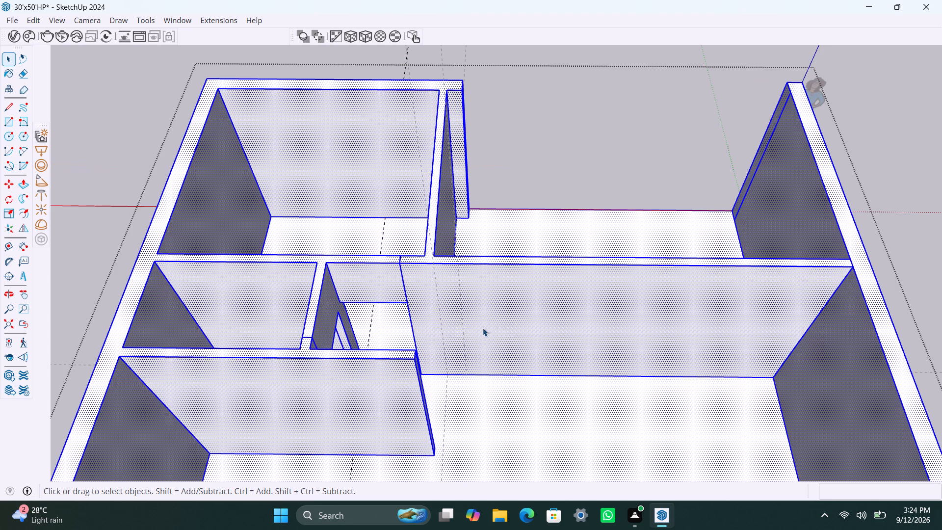
{"action": "key", "text": "r"}
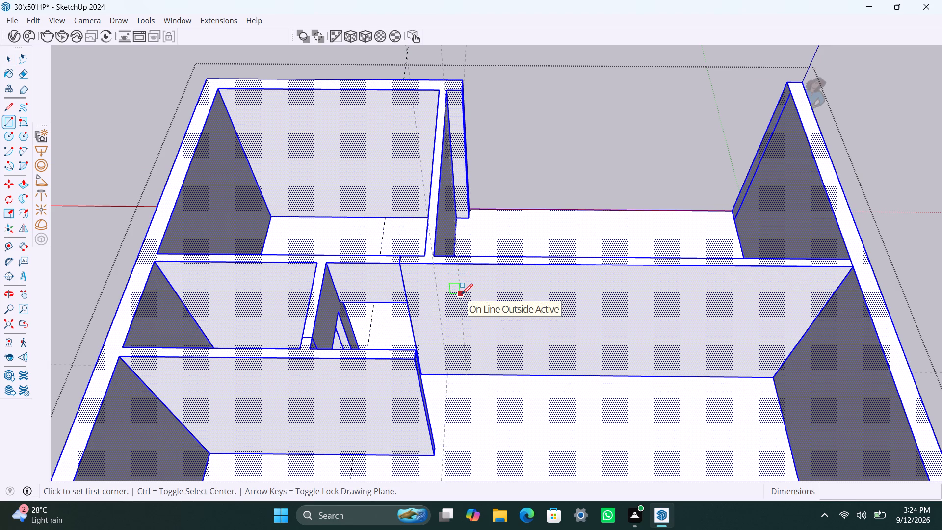
{"action": "left_click_drag", "start_coordinate": [462, 299], "coordinate": [464, 304]}
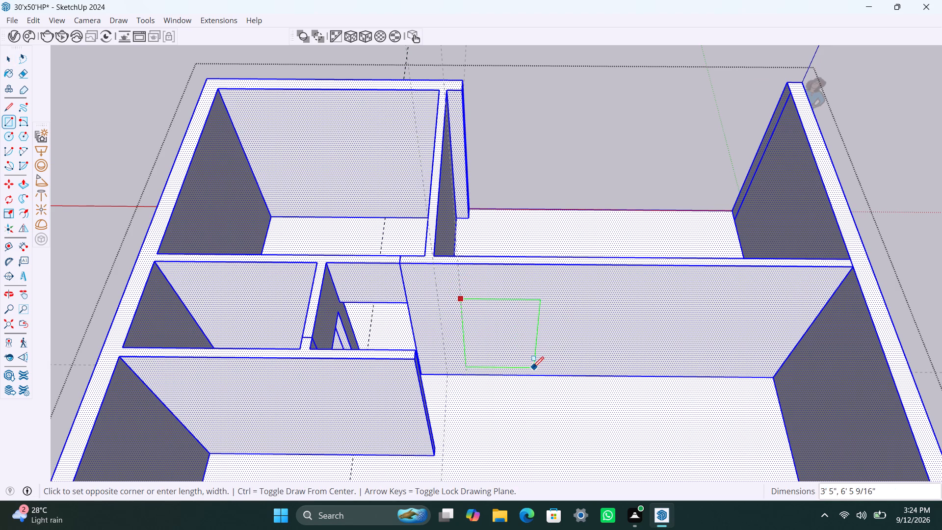
{"action": "type", "text": "3'"}
{"action": "key", "text": "Return"}
{"action": "key", "text": "space"}
Push/Pull the 3' wide rectangle through the long partition to cut an opening.
{"action": "left_click", "coordinate": [511, 351]}
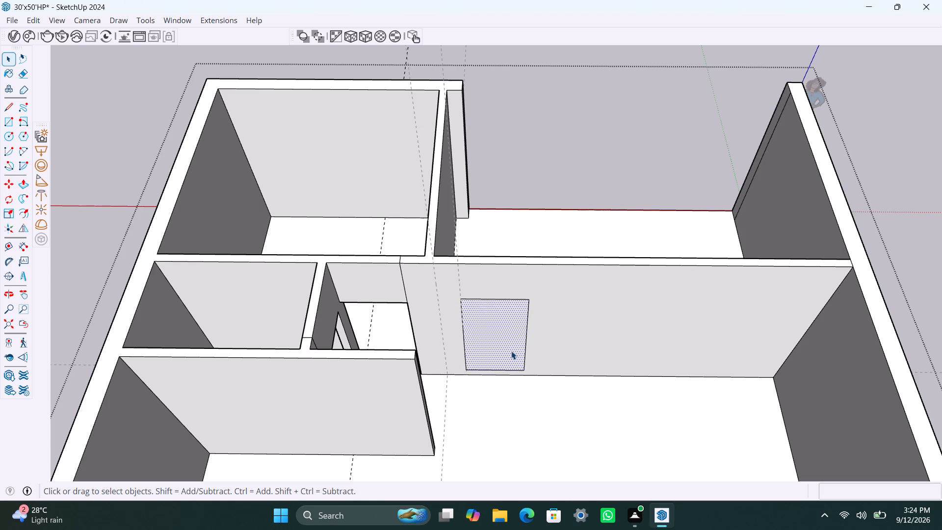
{"action": "key", "text": "p"}
{"action": "left_click", "coordinate": [511, 351]}
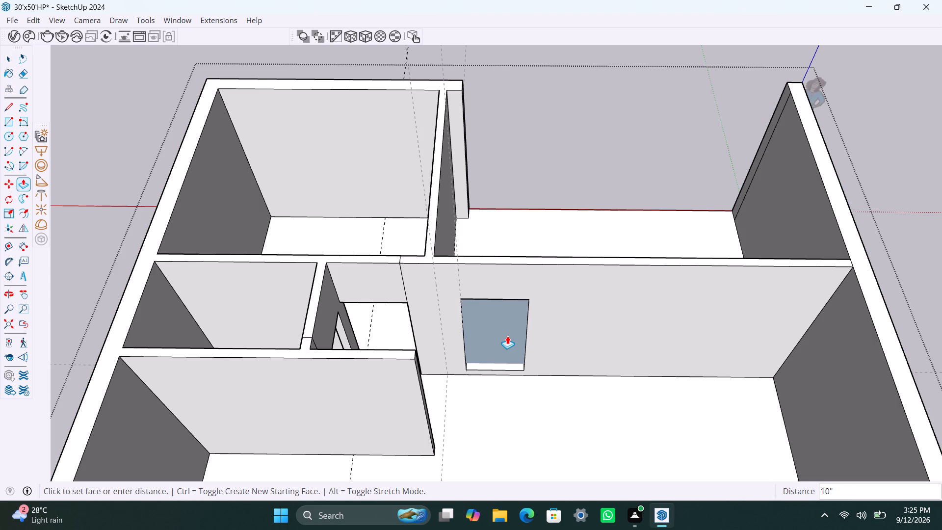
{"action": "scroll", "coordinate": [476, 329], "scroll_direction": "up", "scroll_amount": 2}
{"action": "left_click", "coordinate": [481, 328]}
{"action": "key", "text": "space"}
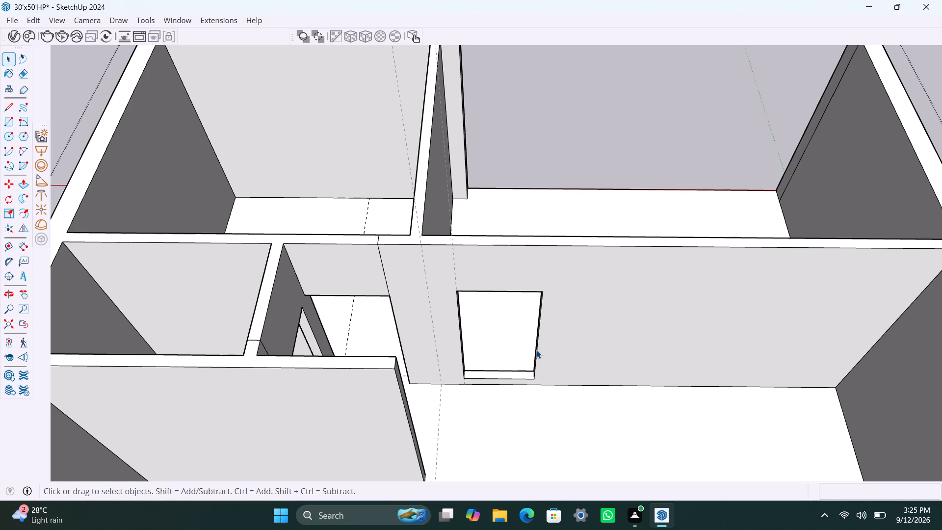
Place a horizontal guide 3' below the long partition's top edge to mark the door head.
{"action": "key", "text": "t"}
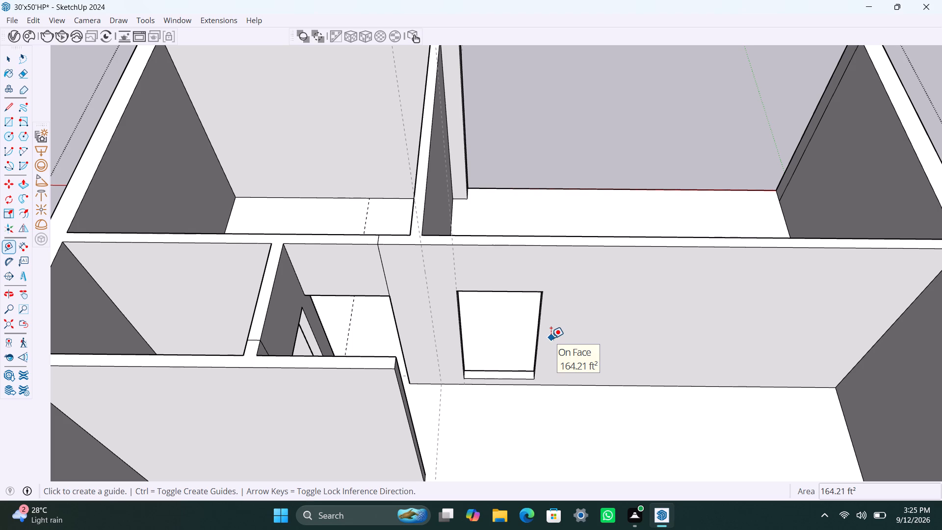
{"action": "left_click", "coordinate": [506, 248]}
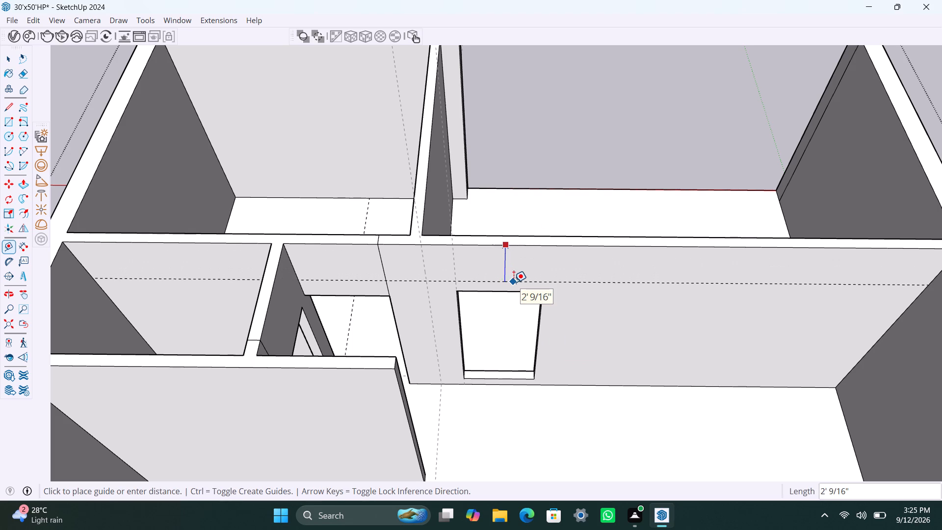
{"action": "type", "text": "3'"}
{"action": "key", "text": "Return"}
{"action": "key", "text": "space"}
Push/Pull the top face of the long partition's opening down to the horizontal door-head guide.
{"action": "scroll", "coordinate": [488, 326], "scroll_direction": "up", "scroll_amount": 2}
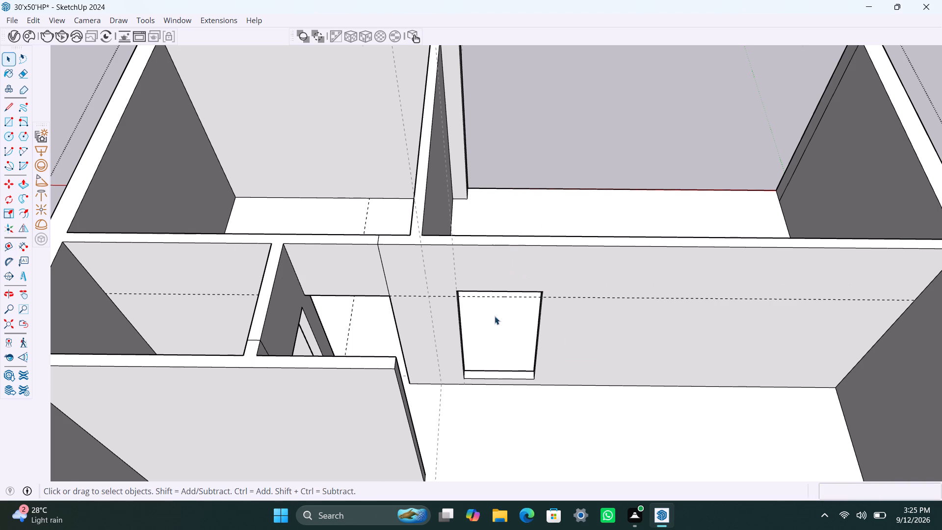
{"action": "middle_click_drag", "start_coordinate": [518, 301], "coordinate": [523, 231]}
{"action": "scroll", "coordinate": [523, 236], "scroll_direction": "down", "scroll_amount": 1}
{"action": "middle_click_drag", "start_coordinate": [523, 255], "coordinate": [514, 317], "text": "shift"}
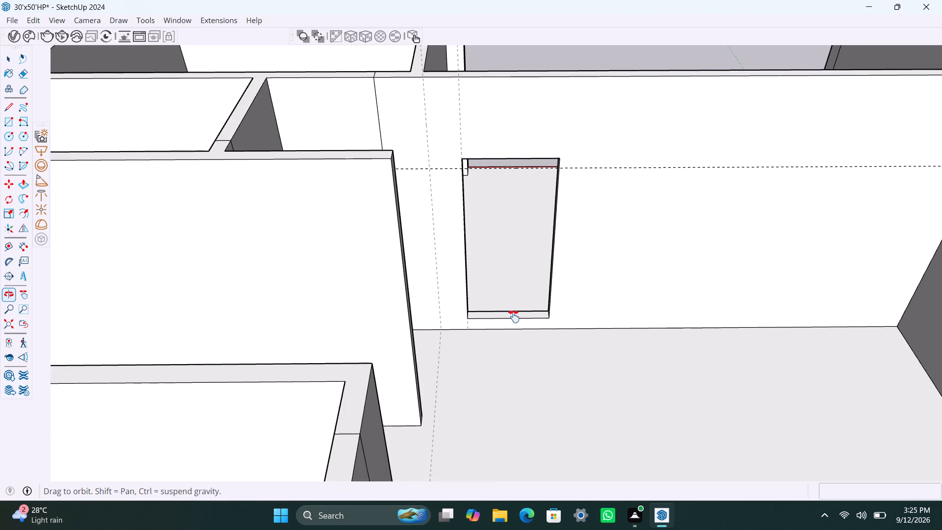
{"action": "middle_click_drag", "start_coordinate": [514, 317], "coordinate": [491, 427], "text": "shift"}
{"action": "scroll", "coordinate": [506, 396], "scroll_direction": "up", "scroll_amount": 2}
{"action": "middle_click_drag", "start_coordinate": [514, 325], "coordinate": [546, 22]}
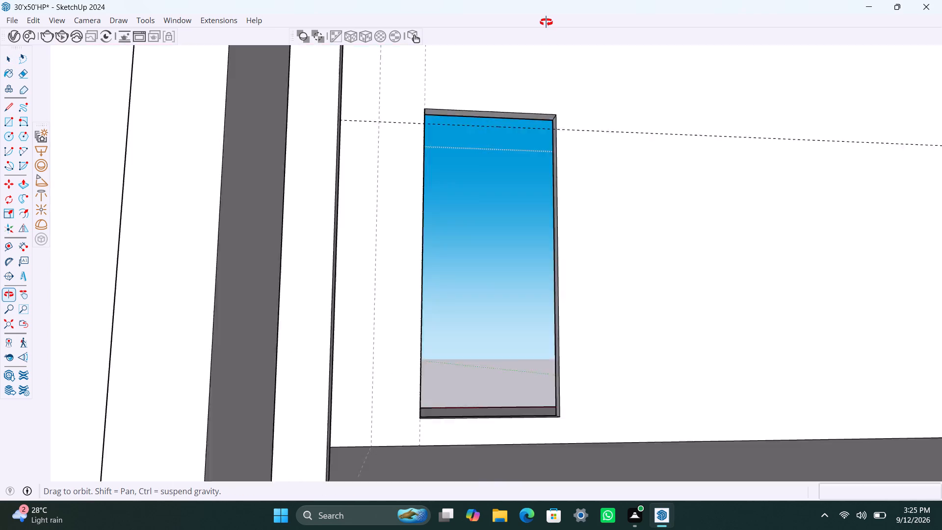
{"action": "middle_click_drag", "start_coordinate": [546, 22], "coordinate": [520, 110]}
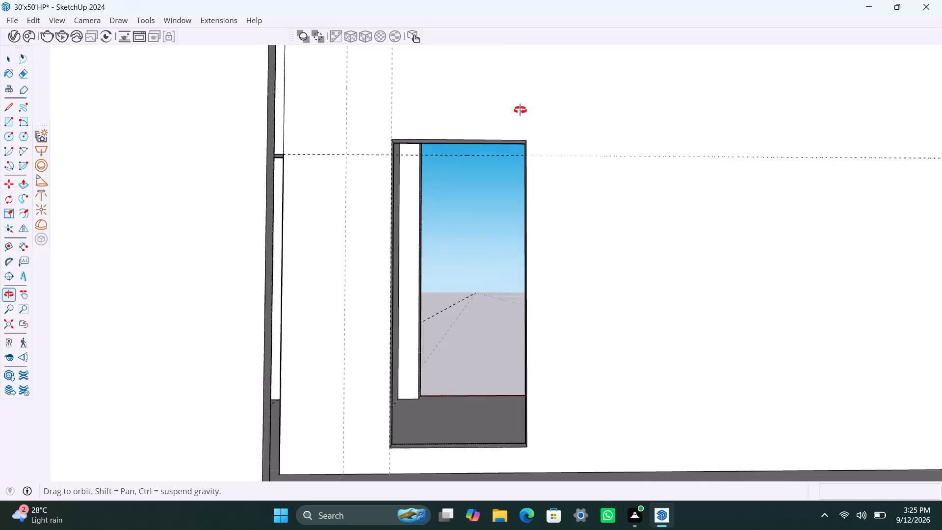
{"action": "middle_click_drag", "start_coordinate": [520, 110], "coordinate": [521, 108]}
{"action": "scroll", "coordinate": [504, 128], "scroll_direction": "up", "scroll_amount": 6}
{"action": "left_click", "coordinate": [499, 127]}
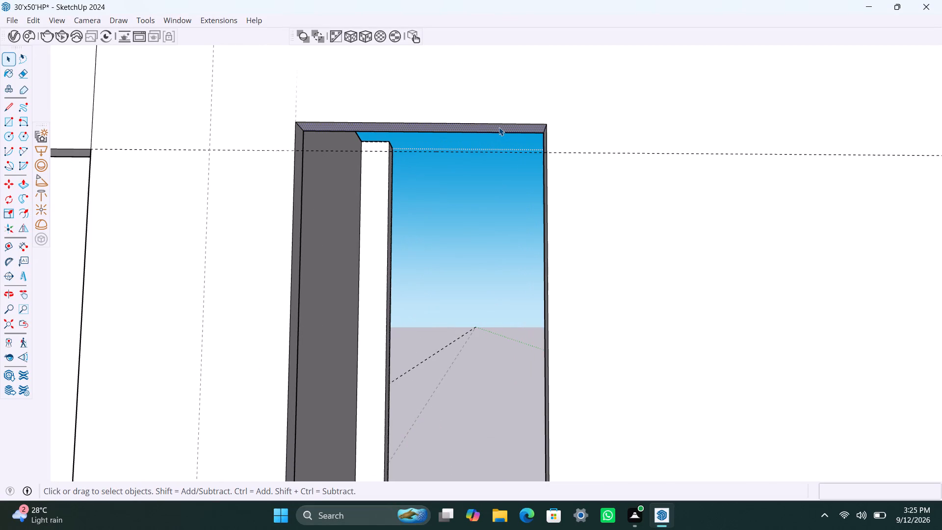
{"action": "key", "text": "p"}
{"action": "left_click", "coordinate": [498, 128]}
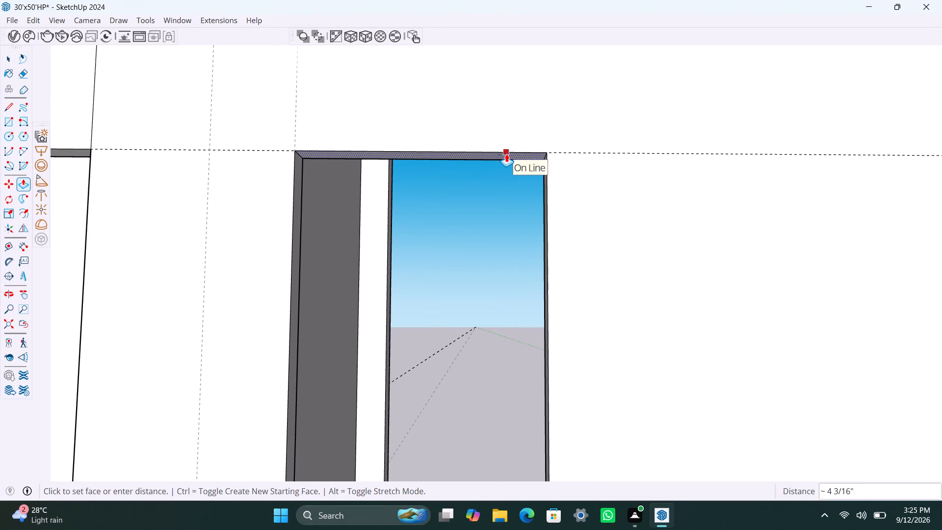
{"action": "left_click", "coordinate": [506, 154]}
{"action": "key", "text": "space"}
Push/Pull the bottom face of the same opening down to floor level to remove the raised threshold.
{"action": "scroll", "coordinate": [482, 146], "scroll_direction": "down", "scroll_amount": 8}
{"action": "middle_click_drag", "start_coordinate": [452, 280], "coordinate": [415, 385]}
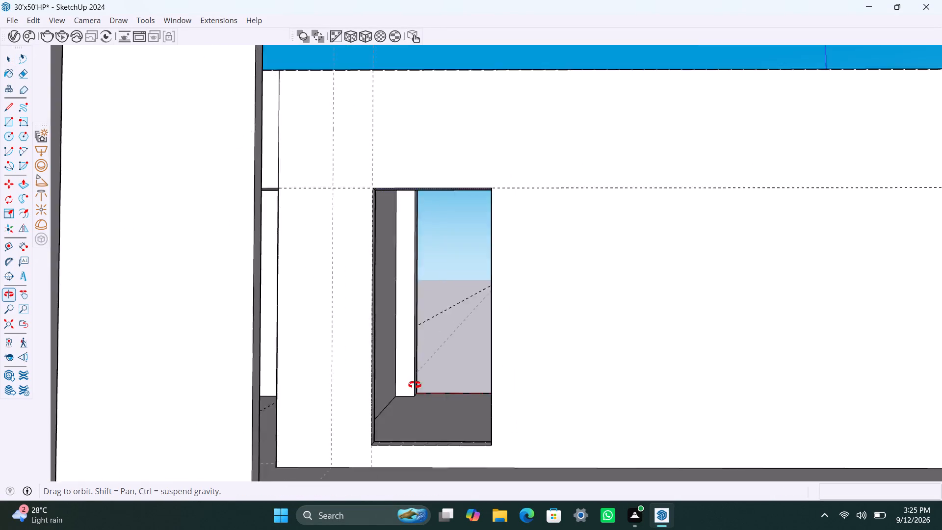
{"action": "middle_click_drag", "start_coordinate": [415, 385], "coordinate": [401, 418]}
{"action": "scroll", "coordinate": [412, 395], "scroll_direction": "down", "scroll_amount": 5}
{"action": "middle_click_drag", "start_coordinate": [451, 385], "coordinate": [566, 90], "text": "shift"}
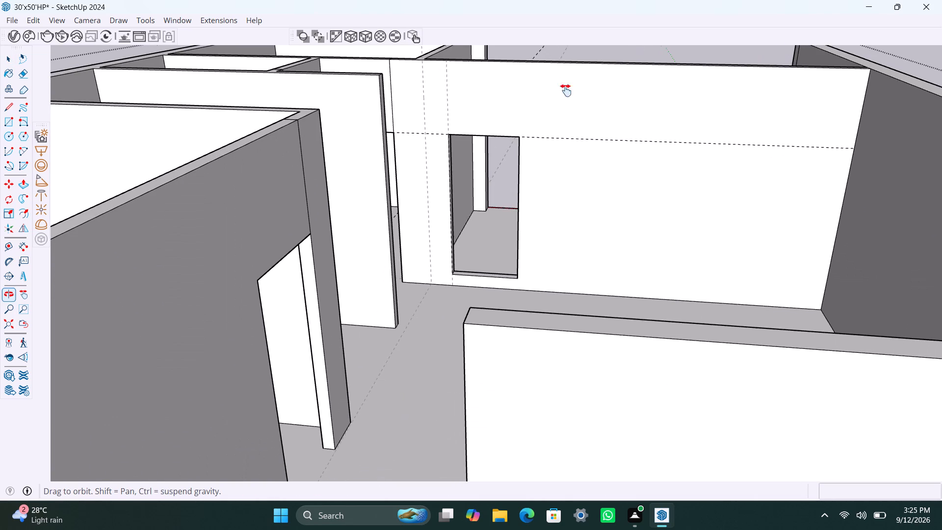
{"action": "middle_click_drag", "start_coordinate": [566, 90], "coordinate": [566, 90], "text": "shift"}
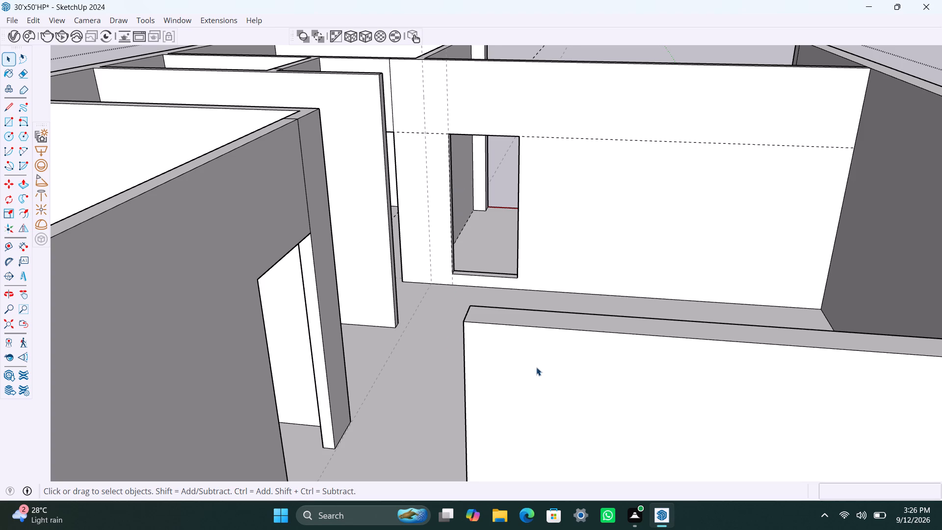
{"action": "scroll", "coordinate": [533, 328], "scroll_direction": "up", "scroll_amount": 1}
{"action": "middle_click_drag", "start_coordinate": [497, 256], "coordinate": [533, 366]}
{"action": "scroll", "coordinate": [503, 378], "scroll_direction": "up", "scroll_amount": 5}
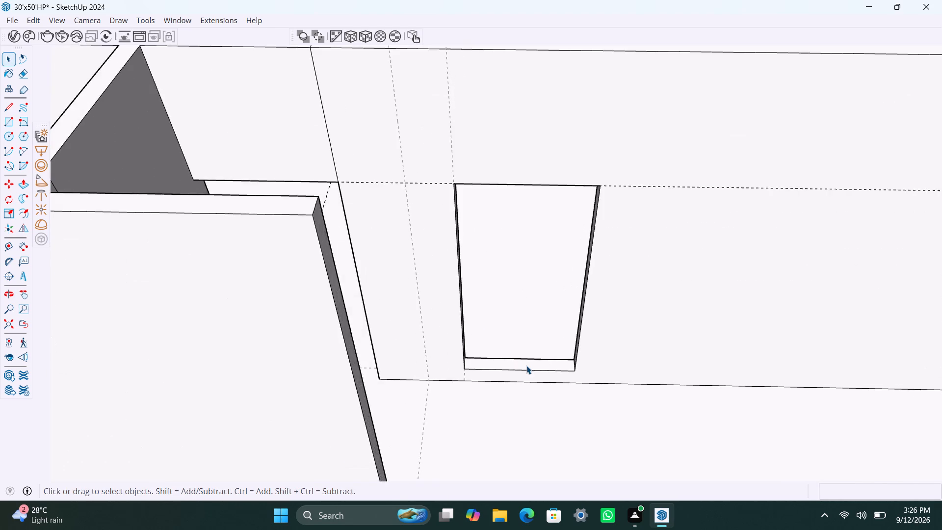
{"action": "scroll", "coordinate": [526, 366], "scroll_direction": "up", "scroll_amount": 2}
{"action": "left_click", "coordinate": [527, 366]}
{"action": "key", "text": "p"}
{"action": "left_click", "coordinate": [527, 366]}
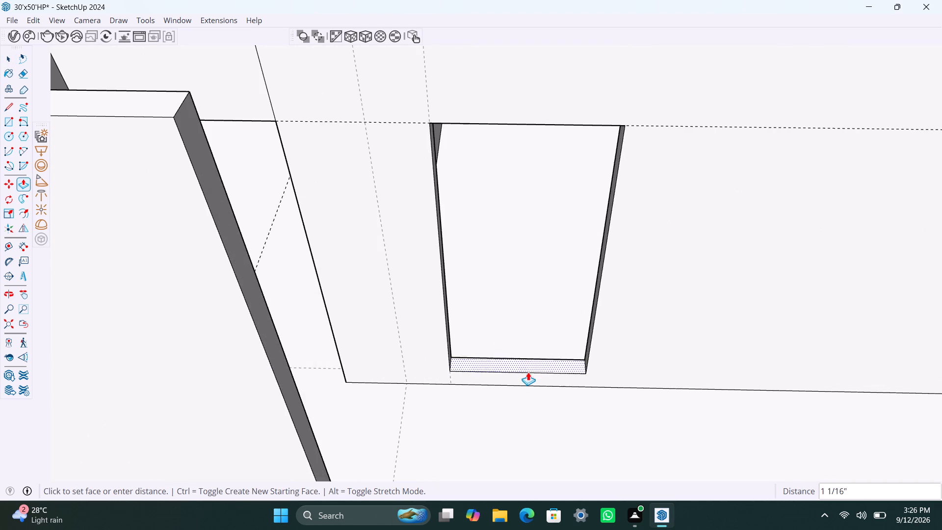
{"action": "left_click", "coordinate": [528, 385]}
{"action": "key", "text": "space"}
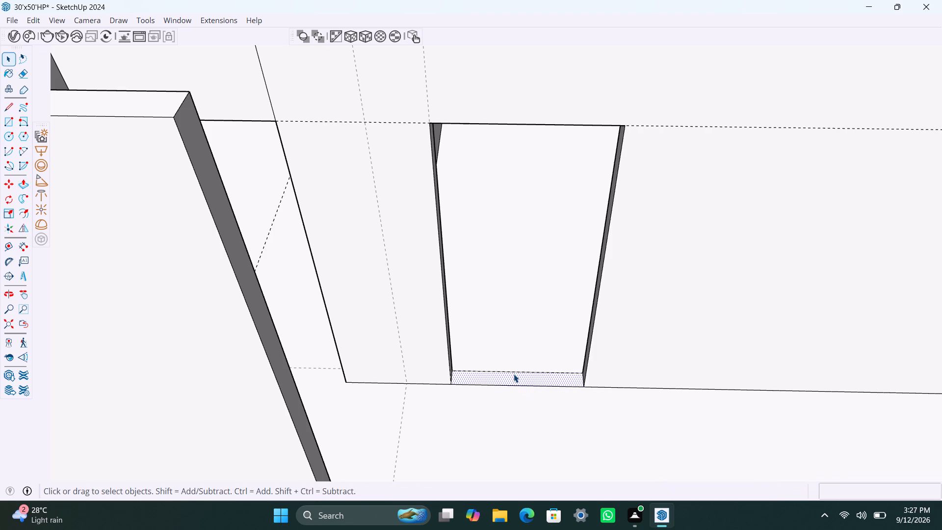
Check the finished opening's base, leave the wall group, and review the door openings across the whole model.
{"action": "left_click", "coordinate": [513, 374]}
{"action": "scroll", "coordinate": [489, 328], "scroll_direction": "down", "scroll_amount": 3}
{"action": "left_click", "coordinate": [506, 295]}
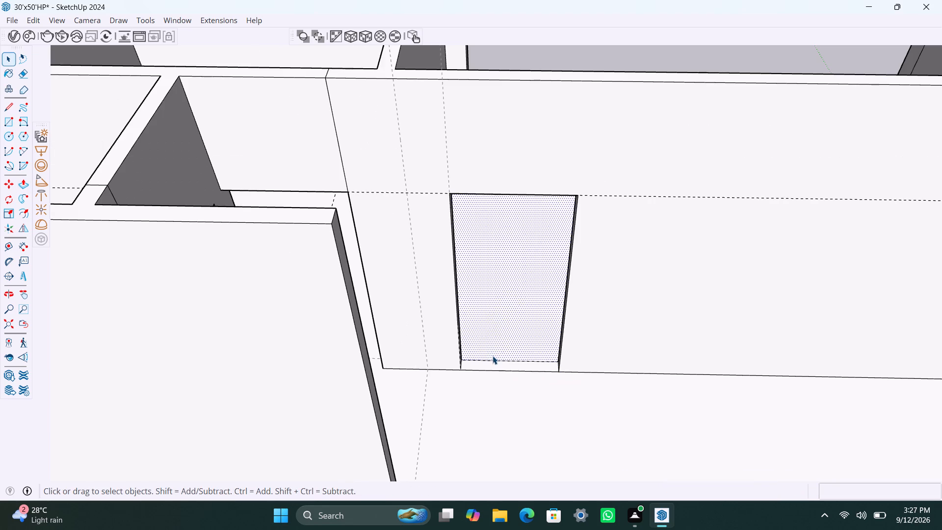
{"action": "left_click", "coordinate": [495, 361]}
{"action": "left_click", "coordinate": [490, 311]}
{"action": "scroll", "coordinate": [499, 375], "scroll_direction": "down", "scroll_amount": 1}
{"action": "middle_click_drag", "start_coordinate": [504, 342], "coordinate": [436, 225]}
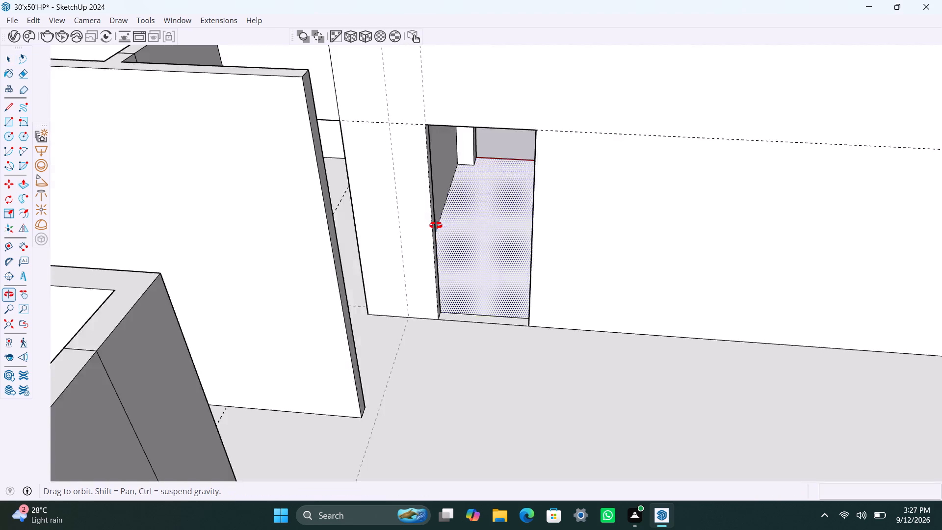
{"action": "middle_click_drag", "start_coordinate": [436, 225], "coordinate": [417, 220]}
{"action": "scroll", "coordinate": [414, 273], "scroll_direction": "up", "scroll_amount": 1}
{"action": "middle_click_drag", "start_coordinate": [400, 290], "coordinate": [415, 360]}
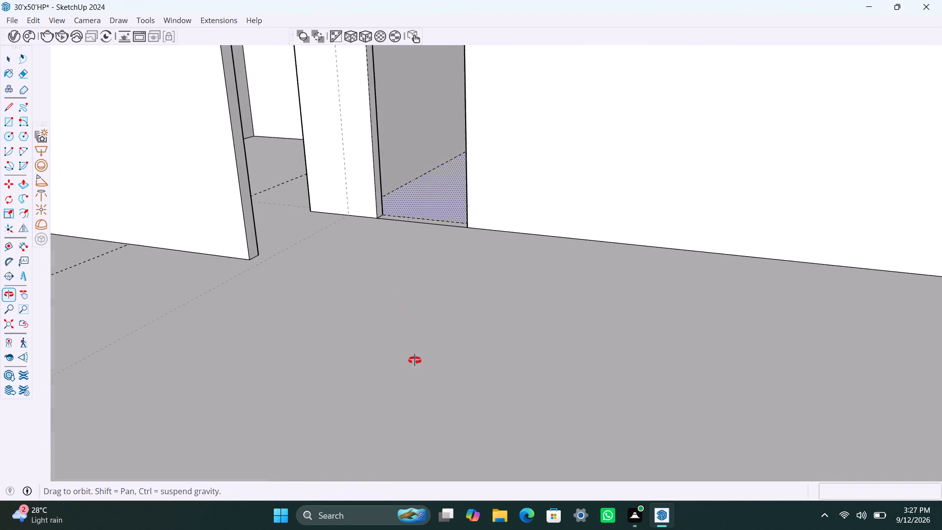
{"action": "middle_click_drag", "start_coordinate": [415, 360], "coordinate": [437, 406]}
{"action": "scroll", "coordinate": [417, 331], "scroll_direction": "down", "scroll_amount": 9}
{"action": "left_click", "coordinate": [596, 79]}
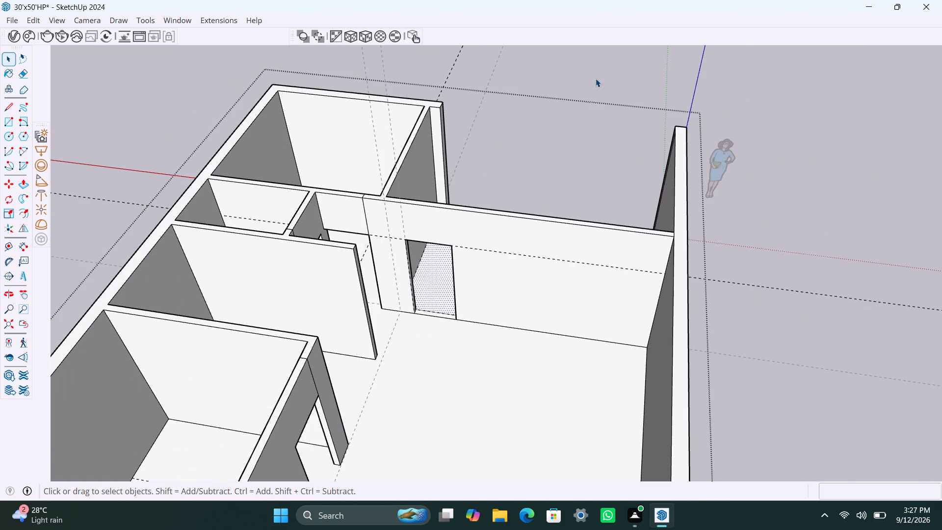
{"action": "scroll", "coordinate": [515, 256], "scroll_direction": "down", "scroll_amount": 4}
{"action": "double_click", "coordinate": [677, 236]}
{"action": "scroll", "coordinate": [538, 287], "scroll_direction": "down", "scroll_amount": 4}
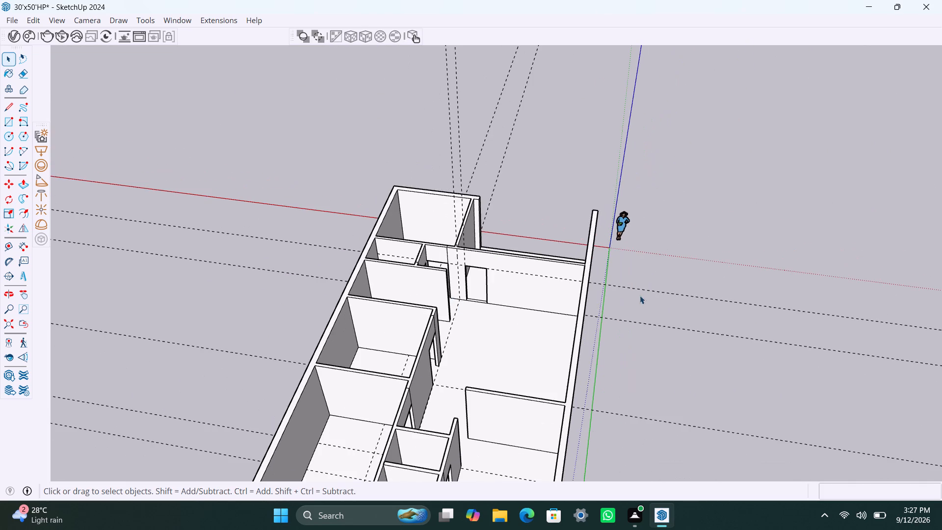
{"action": "middle_click_drag", "start_coordinate": [640, 299], "coordinate": [825, 216]}
{"action": "scroll", "coordinate": [646, 295], "scroll_direction": "up", "scroll_amount": 2}
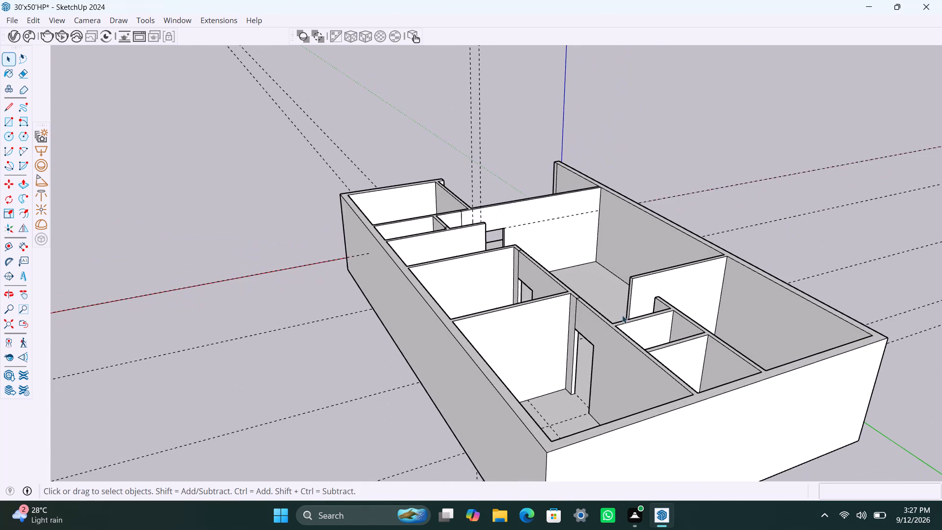
{"action": "middle_click_drag", "start_coordinate": [606, 337], "coordinate": [758, 419]}
{"action": "scroll", "coordinate": [91, 119], "scroll_direction": "down", "scroll_amount": 3}
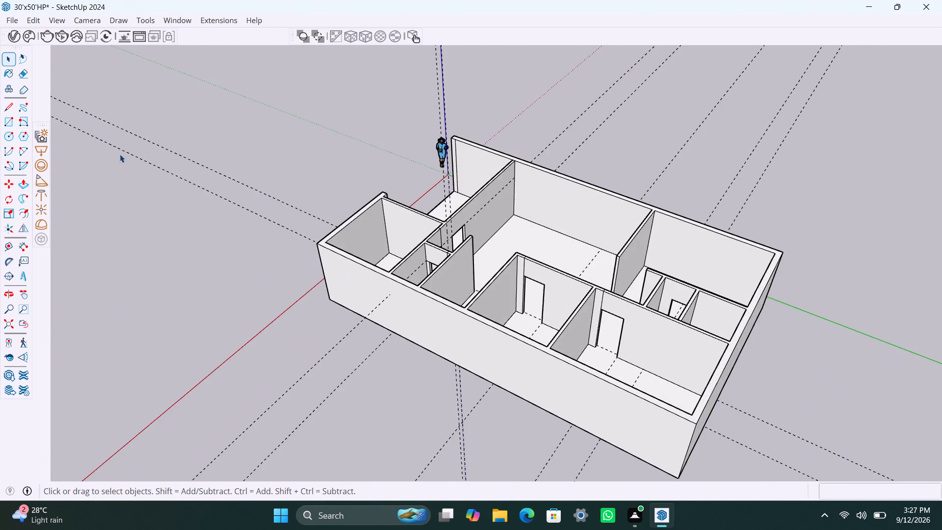
{"action": "middle_click_drag", "start_coordinate": [132, 186], "coordinate": [225, 218]}
{"action": "scroll", "coordinate": [189, 167], "scroll_direction": "down", "scroll_amount": 2}
{"action": "middle_click_drag", "start_coordinate": [174, 179], "coordinate": [0, 204], "text": "shift"}
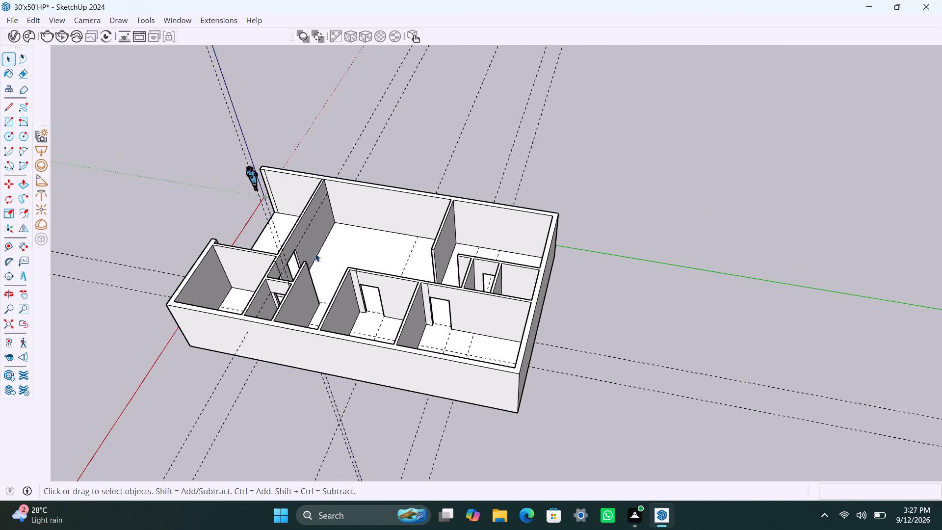
Place a vertical guide about 6' 5" from the corner room's door opening edge, in line with the small-room partition behind.
{"action": "scroll", "coordinate": [508, 318], "scroll_direction": "up", "scroll_amount": 2}
{"action": "middle_click_drag", "start_coordinate": [483, 334], "coordinate": [550, 341]}
{"action": "scroll", "coordinate": [506, 341], "scroll_direction": "up", "scroll_amount": 1}
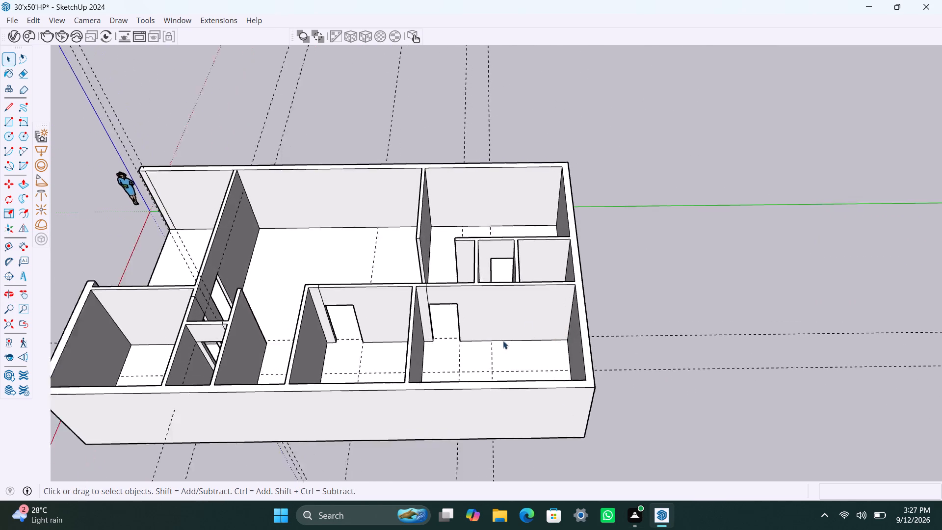
{"action": "scroll", "coordinate": [503, 341], "scroll_direction": "up", "scroll_amount": 3}
{"action": "scroll", "coordinate": [514, 293], "scroll_direction": "up", "scroll_amount": 3}
{"action": "middle_click_drag", "start_coordinate": [522, 289], "coordinate": [465, 290]}
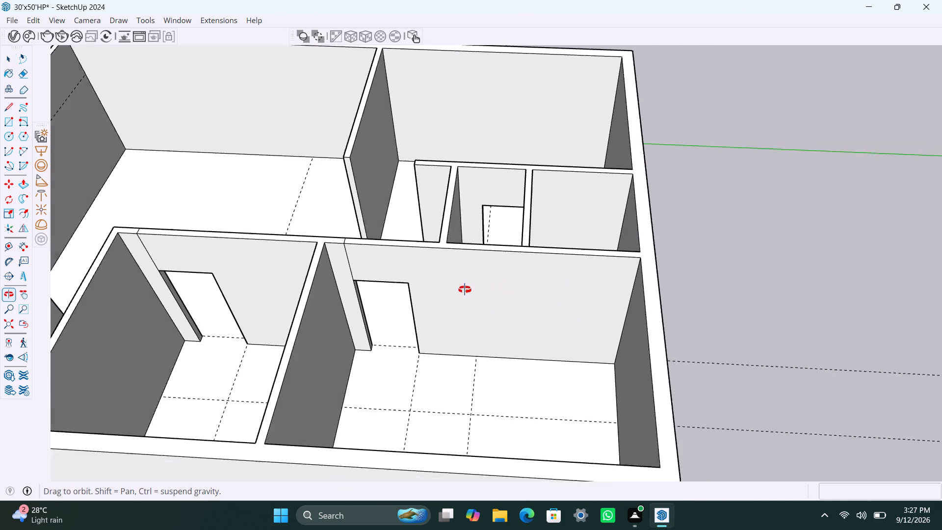
{"action": "middle_click_drag", "start_coordinate": [465, 290], "coordinate": [484, 294]}
{"action": "key", "text": "t"}
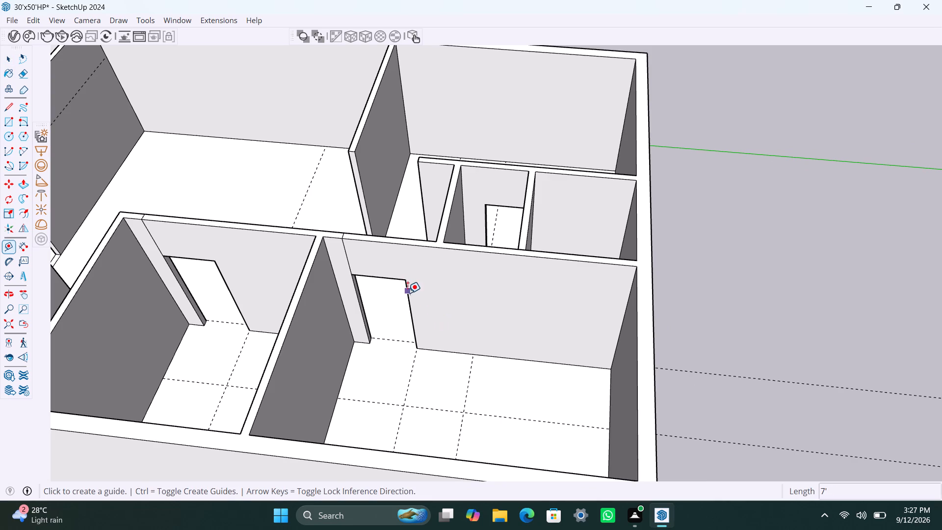
{"action": "left_click", "coordinate": [408, 293]}
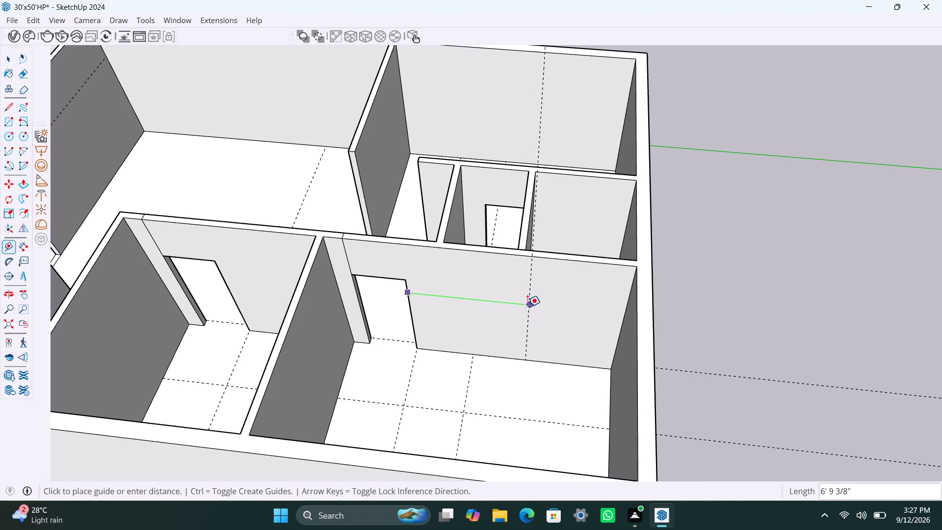
{"action": "left_click", "coordinate": [523, 305]}
Place a vertical guide 1' beyond the last guide and another 3' further along to mark the new door's sides.
{"action": "left_click", "coordinate": [523, 301]}
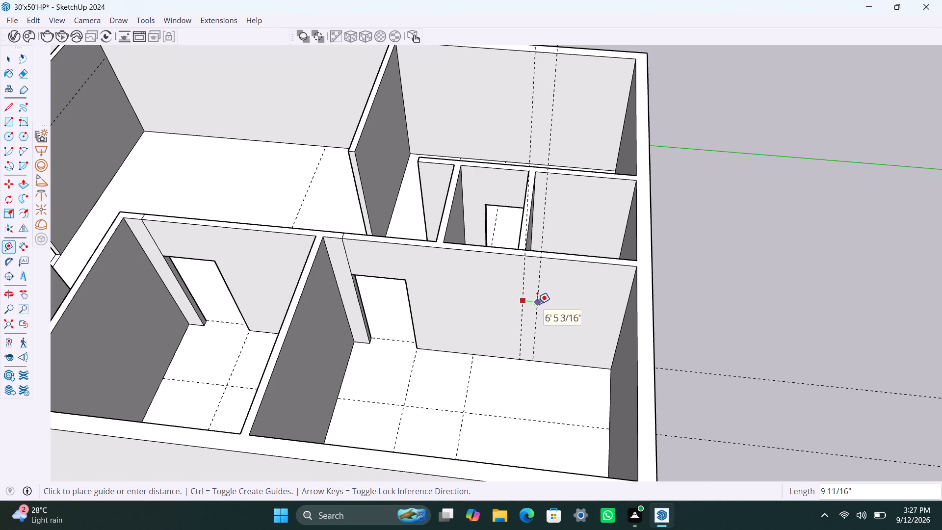
{"action": "type", "text": "1'"}
{"action": "key", "text": "Return"}
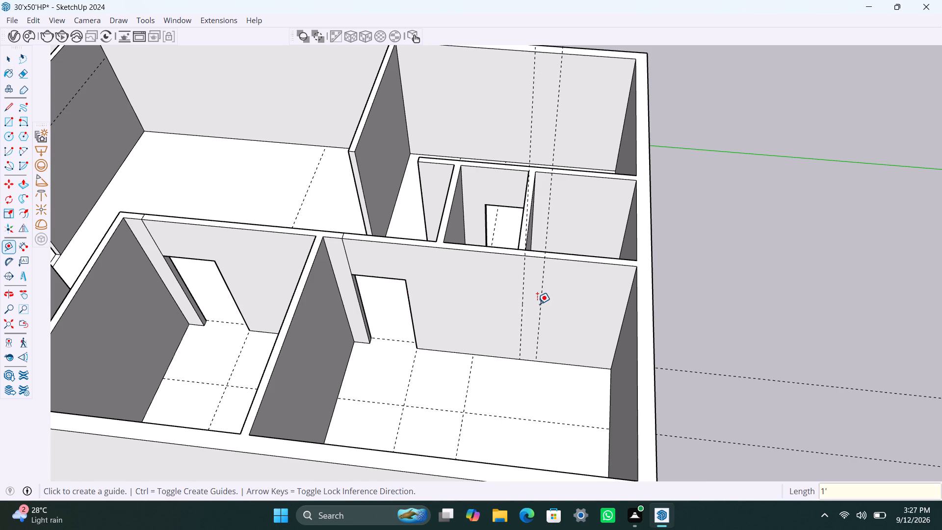
{"action": "left_click", "coordinate": [541, 298]}
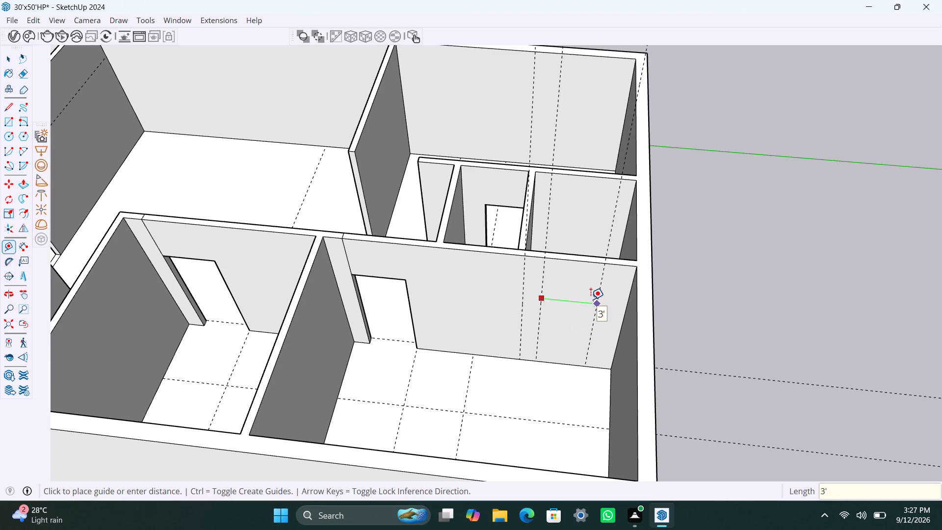
{"action": "type", "text": "3'"}
{"action": "key", "text": "Return"}
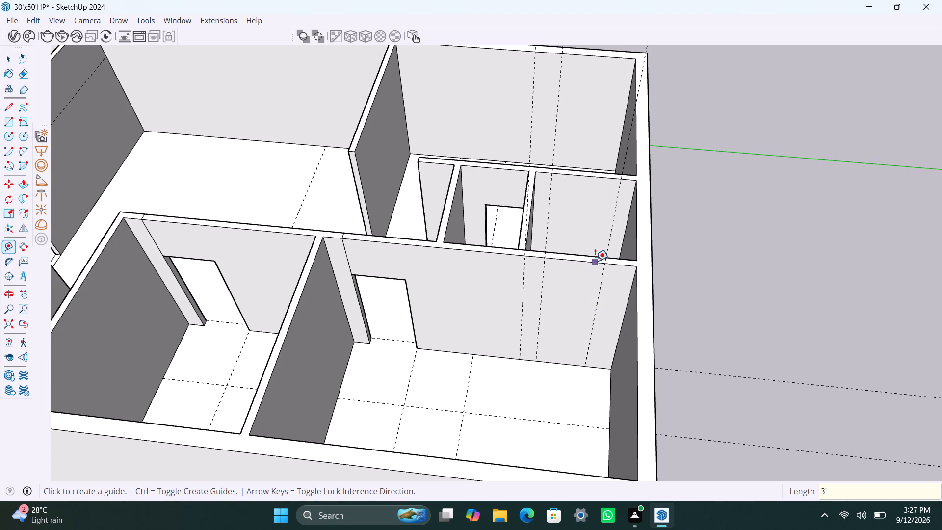
Place a horizontal guide 3' below the partition's top edge to mark the new door's head.
{"action": "left_click", "coordinate": [595, 261]}
{"action": "type", "text": "3'"}
{"action": "key", "text": "Return"}
{"action": "key", "text": "space"}
Open the wall group for editing and select the corner room's partition face.
{"action": "key", "text": "r"}
{"action": "key", "text": "space"}
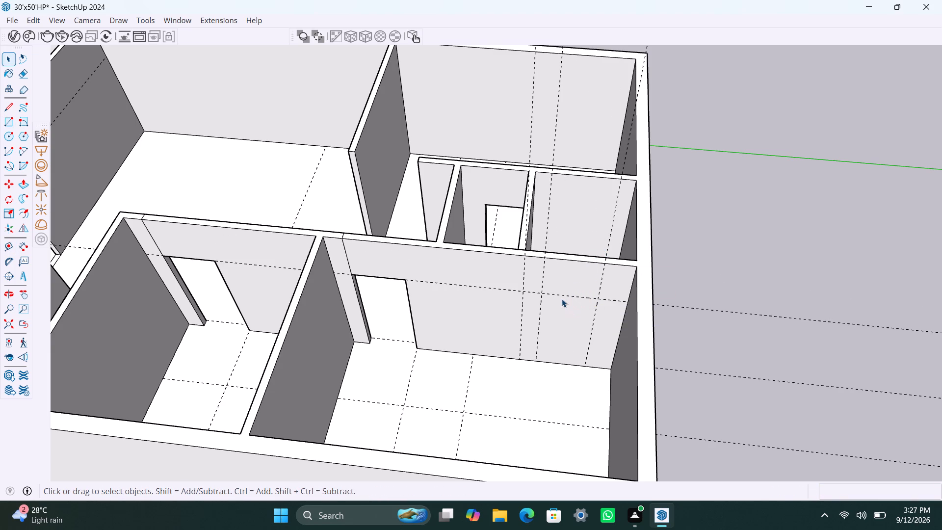
{"action": "triple_click", "coordinate": [562, 299]}
{"action": "left_click", "coordinate": [558, 306]}
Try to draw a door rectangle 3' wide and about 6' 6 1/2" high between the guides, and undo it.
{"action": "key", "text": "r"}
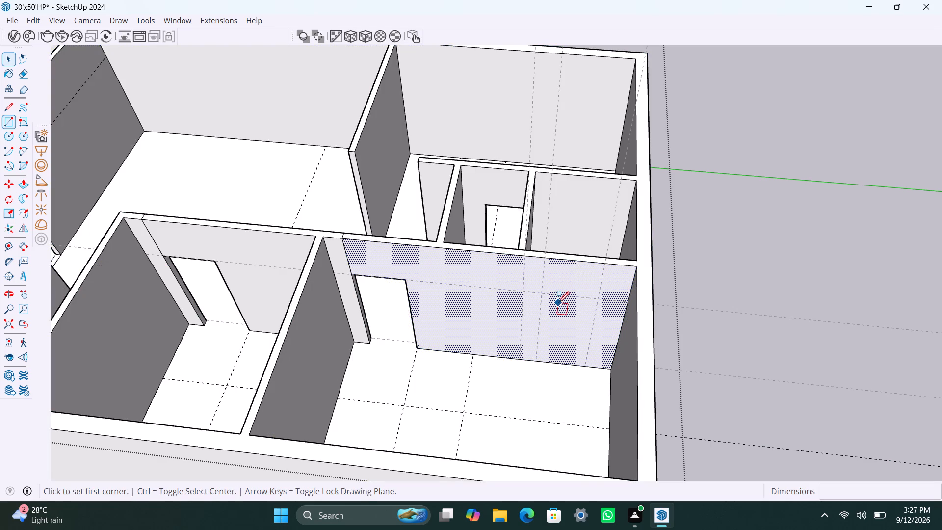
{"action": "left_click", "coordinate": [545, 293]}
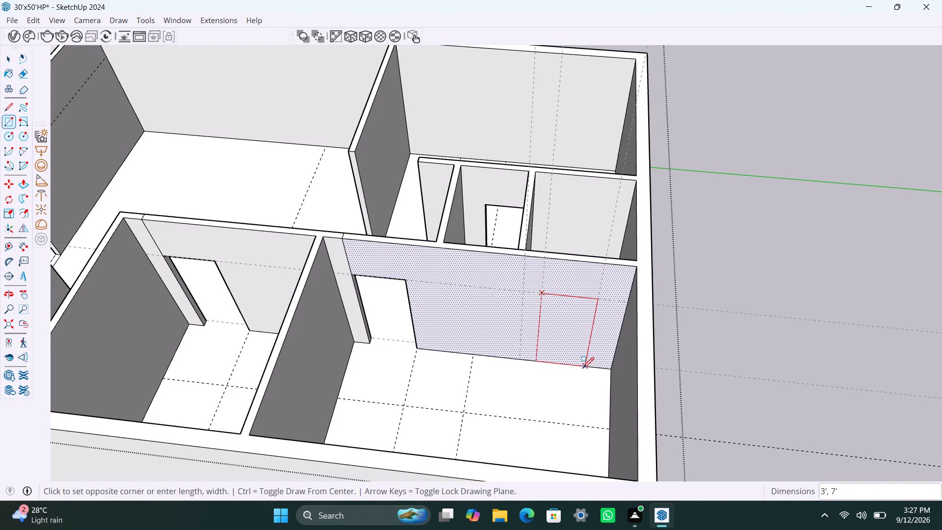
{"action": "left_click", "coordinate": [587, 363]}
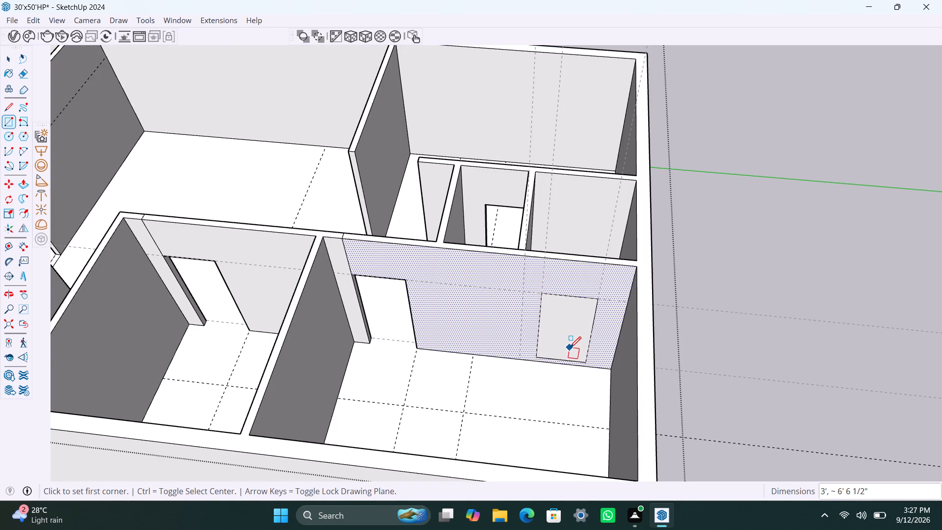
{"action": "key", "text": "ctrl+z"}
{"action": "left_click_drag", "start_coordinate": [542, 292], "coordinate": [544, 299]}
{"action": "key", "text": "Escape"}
Draw a 3' by 7' door rectangle from the guide intersection to the partition's base edge and select its face.
{"action": "key", "text": "r"}
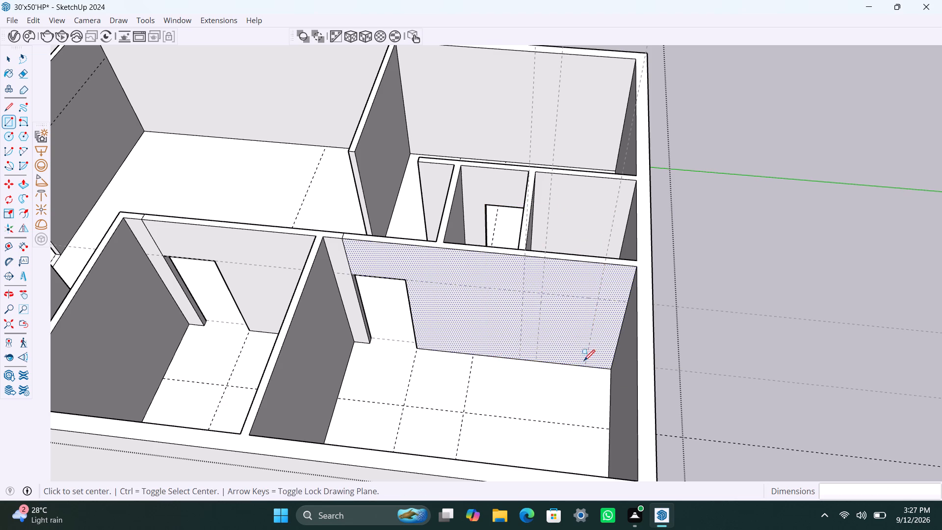
{"action": "left_click", "coordinate": [544, 294]}
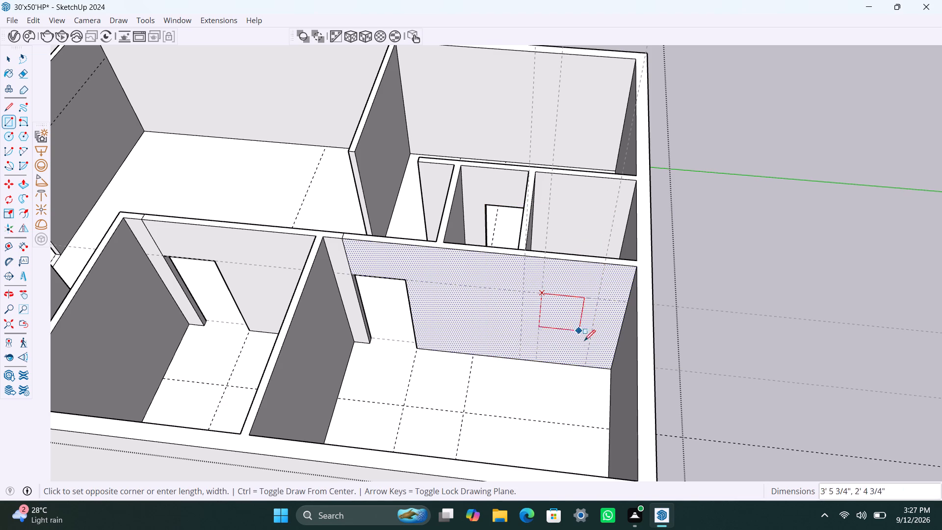
{"action": "left_click", "coordinate": [585, 365]}
{"action": "key", "text": "space"}
{"action": "left_click", "coordinate": [577, 339]}
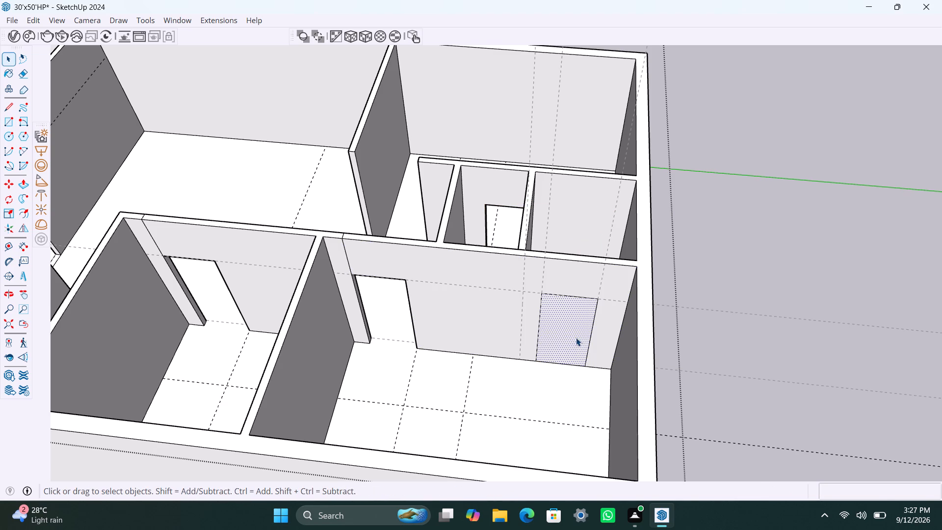
Push the corner room's door rectangle 4 1/2" through the partition to cut the opening, and leave the wall group.
{"action": "key", "text": "p"}
{"action": "left_click", "coordinate": [557, 338]}
{"action": "left_click", "coordinate": [566, 326]}
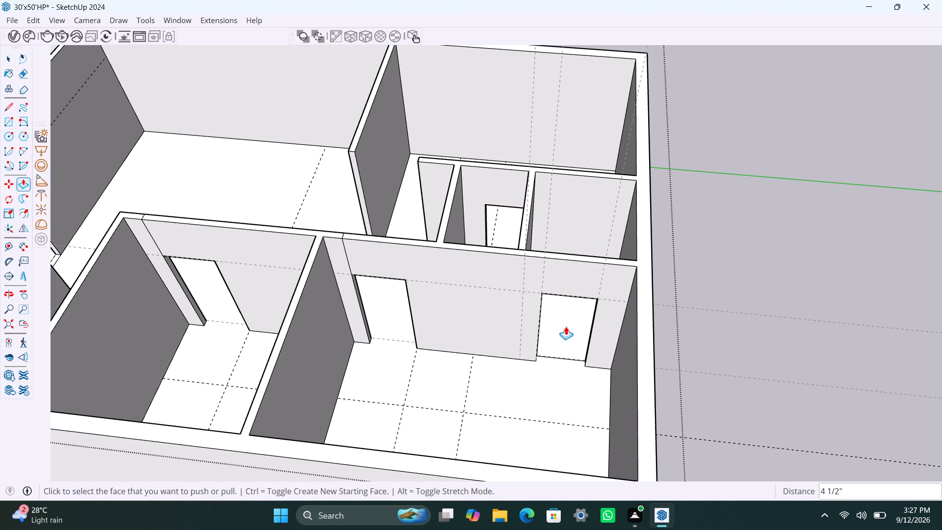
{"action": "key", "text": "space"}
{"action": "left_click", "coordinate": [779, 272]}
{"action": "scroll", "coordinate": [415, 266], "scroll_direction": "down", "scroll_amount": 8}
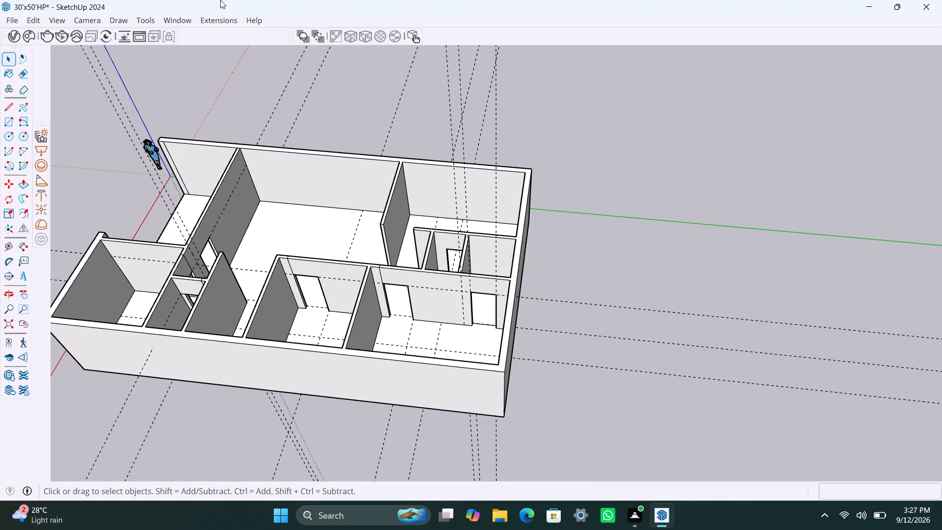
Delete all construction guides from the model.
{"action": "left_click", "coordinate": [36, 18]}
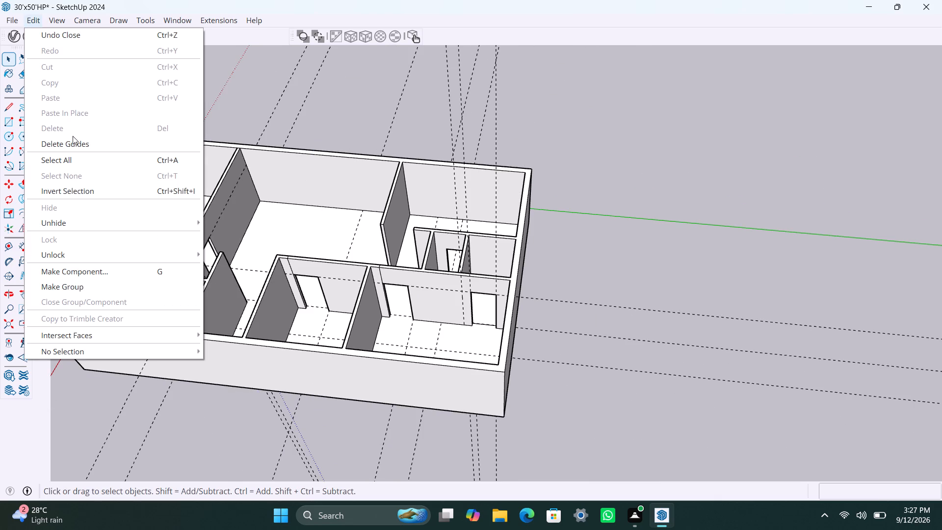
{"action": "left_click", "coordinate": [73, 136]}
{"action": "left_click", "coordinate": [837, 293]}
Run the FixIt 101 cleanup on the wall group to merge faces and remove stray edges.
{"action": "scroll", "coordinate": [516, 314], "scroll_direction": "down", "scroll_amount": 3}
{"action": "middle_click_drag", "start_coordinate": [451, 330], "coordinate": [460, 337]}
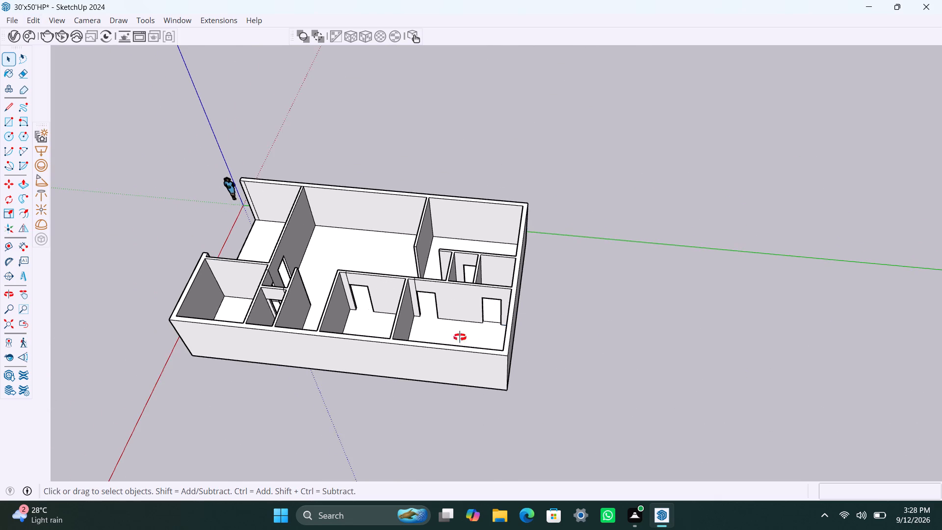
{"action": "middle_click_drag", "start_coordinate": [460, 337], "coordinate": [520, 370]}
{"action": "scroll", "coordinate": [680, 305], "scroll_direction": "down", "scroll_amount": 2}
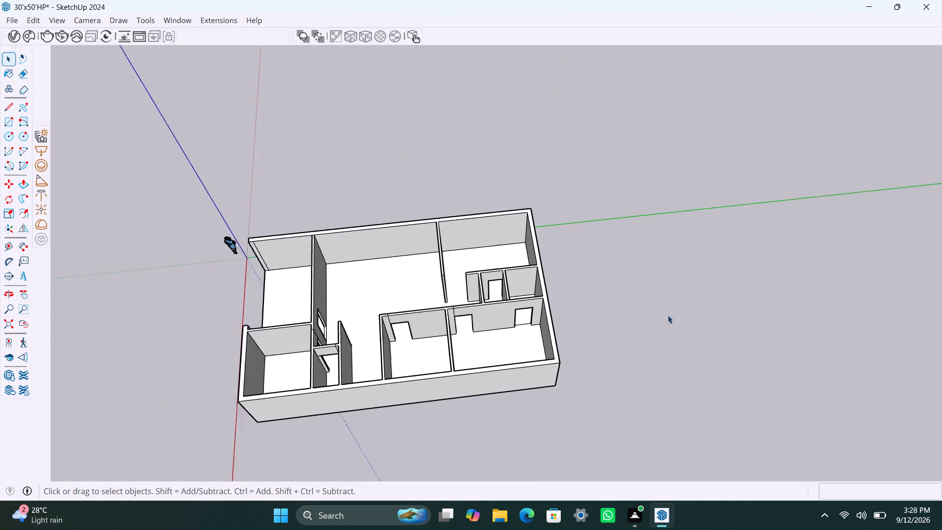
{"action": "scroll", "coordinate": [668, 315], "scroll_direction": "down", "scroll_amount": 2}
{"action": "middle_click_drag", "start_coordinate": [474, 342], "coordinate": [872, 239]}
{"action": "left_click", "coordinate": [544, 332]}
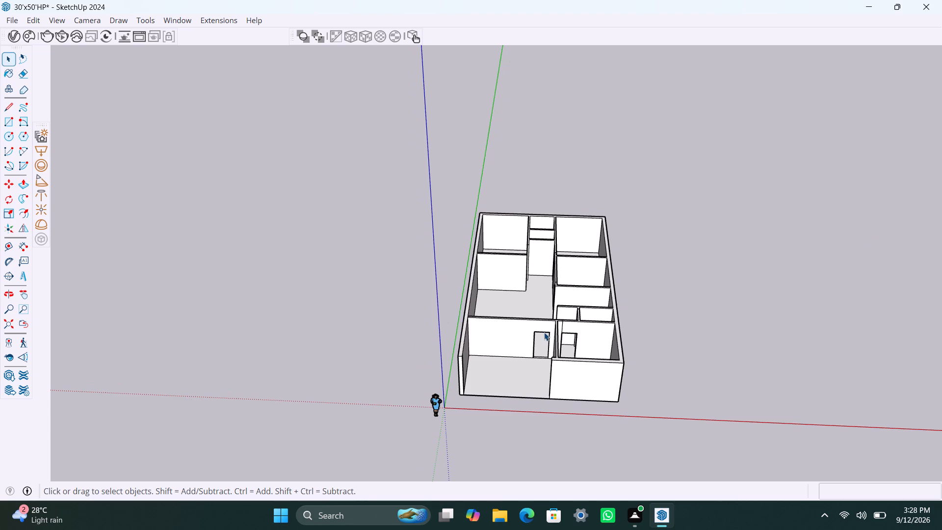
{"action": "right_click", "coordinate": [588, 326]}
{"action": "left_click", "coordinate": [632, 305]}
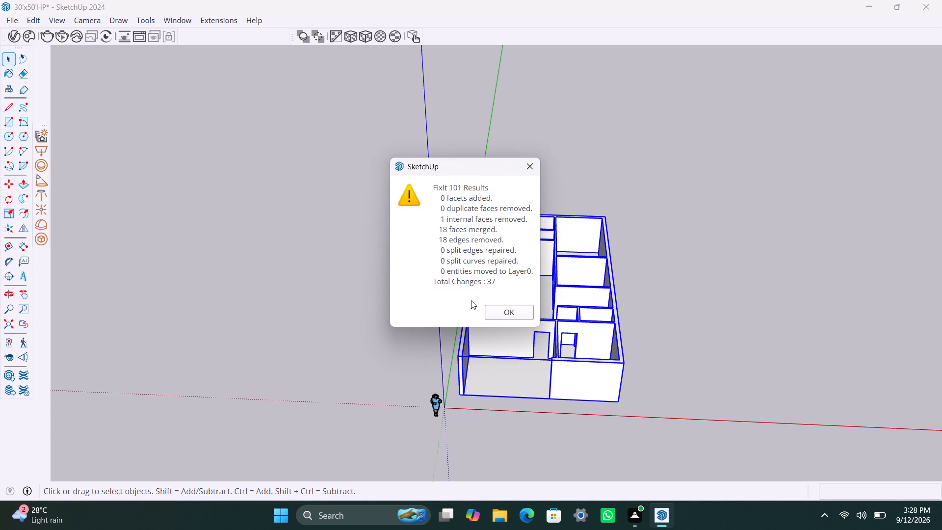
{"action": "left_click", "coordinate": [497, 305]}
Run the FixIt 101 cleanup on the wall group two more times and deselect it.
{"action": "right_click", "coordinate": [504, 289]}
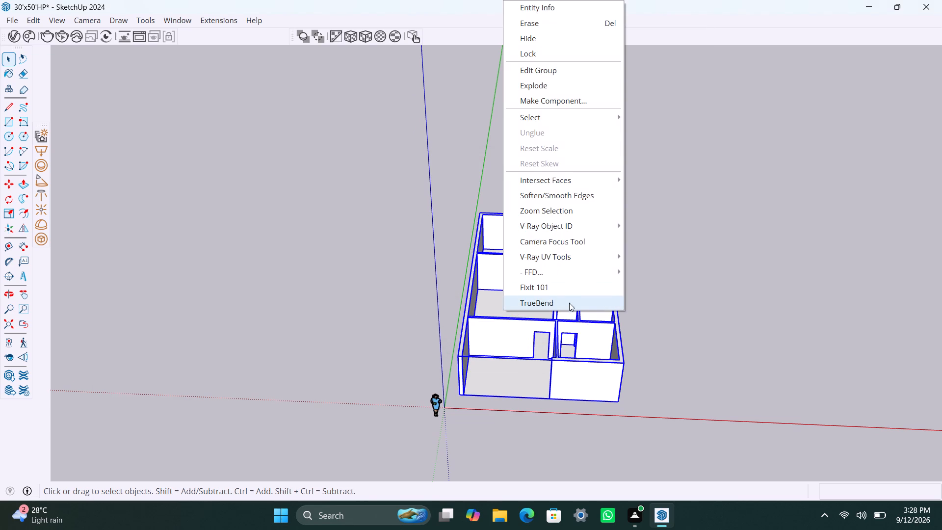
{"action": "left_click", "coordinate": [564, 292]}
{"action": "left_click", "coordinate": [501, 313]}
{"action": "left_click", "coordinate": [904, 241]}
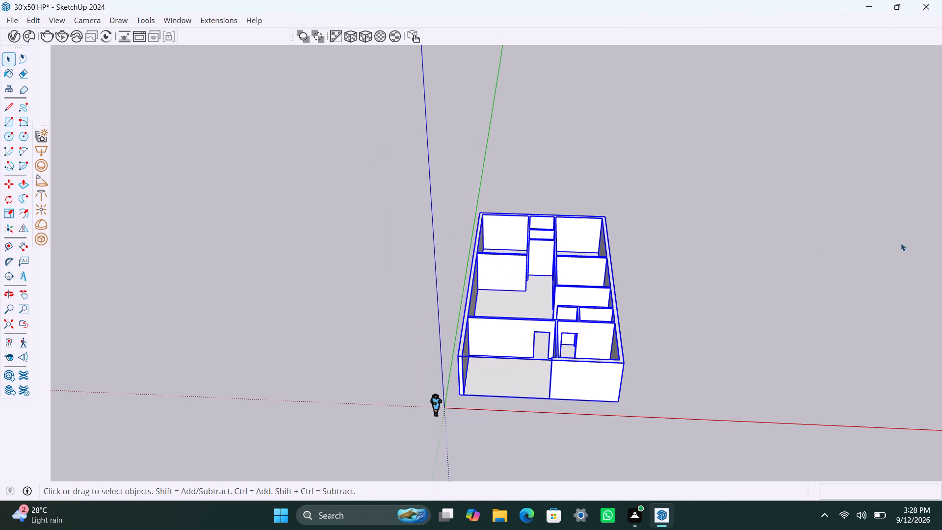
{"action": "scroll", "coordinate": [531, 271], "scroll_direction": "up", "scroll_amount": 2}
{"action": "middle_click_drag", "start_coordinate": [531, 266], "coordinate": [538, 361]}
{"action": "left_click", "coordinate": [551, 222]}
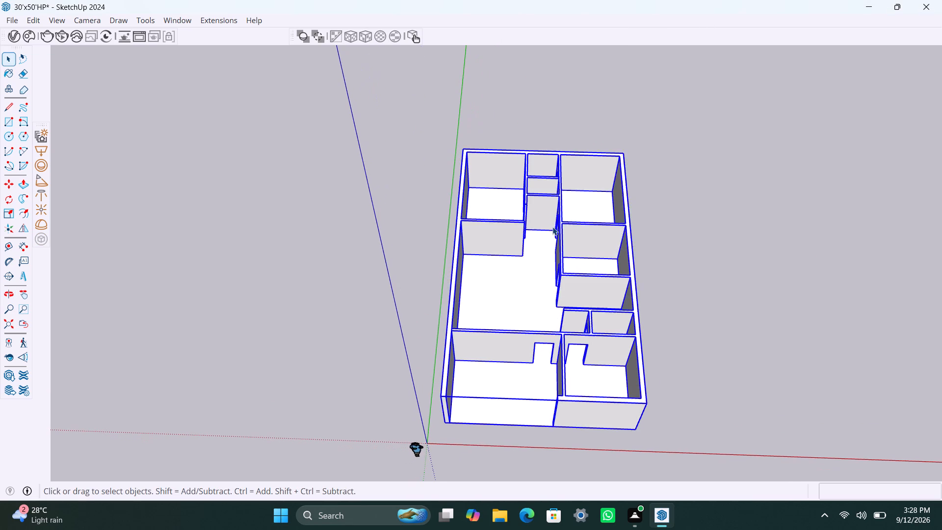
{"action": "right_click", "coordinate": [558, 230]}
{"action": "left_click", "coordinate": [620, 287]}
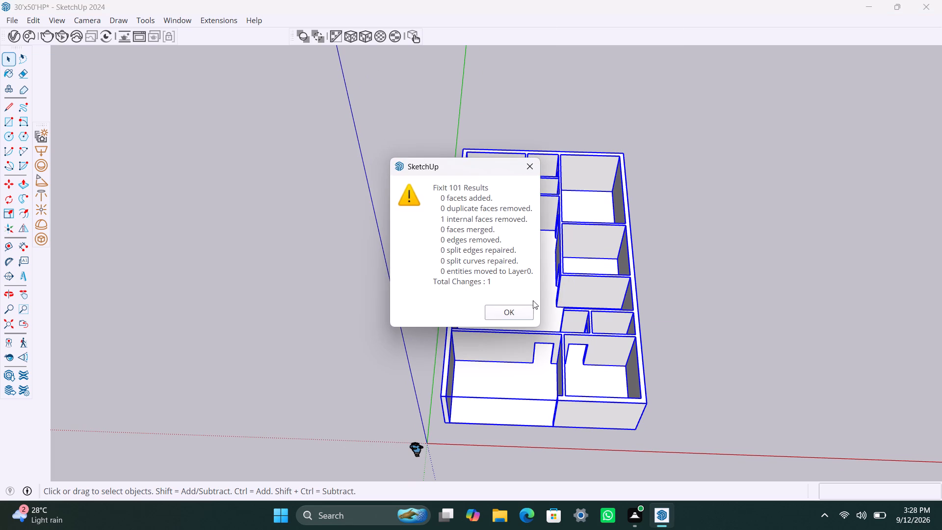
{"action": "left_click", "coordinate": [526, 308]}
{"action": "left_click", "coordinate": [842, 255]}
Open the wall group and extend the hall partition's free end to line up with the short wall stub across the opening.
{"action": "scroll", "coordinate": [607, 313], "scroll_direction": "up", "scroll_amount": 6}
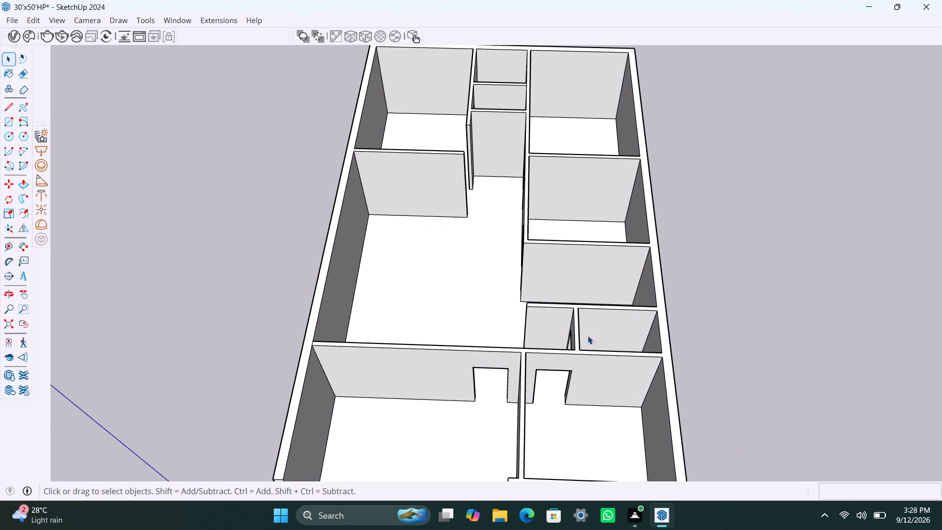
{"action": "scroll", "coordinate": [490, 174], "scroll_direction": "up", "scroll_amount": 1}
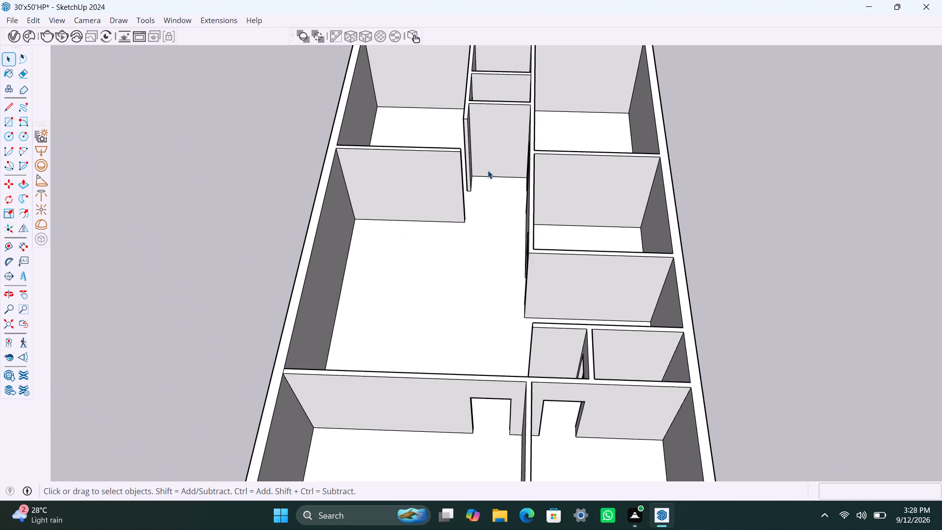
{"action": "middle_click_drag", "start_coordinate": [472, 175], "coordinate": [225, 197]}
{"action": "scroll", "coordinate": [551, 112], "scroll_direction": "up", "scroll_amount": 3}
{"action": "middle_click_drag", "start_coordinate": [480, 153], "coordinate": [310, 173]}
{"action": "scroll", "coordinate": [519, 142], "scroll_direction": "up", "scroll_amount": 2}
{"action": "middle_click_drag", "start_coordinate": [509, 142], "coordinate": [427, 143]}
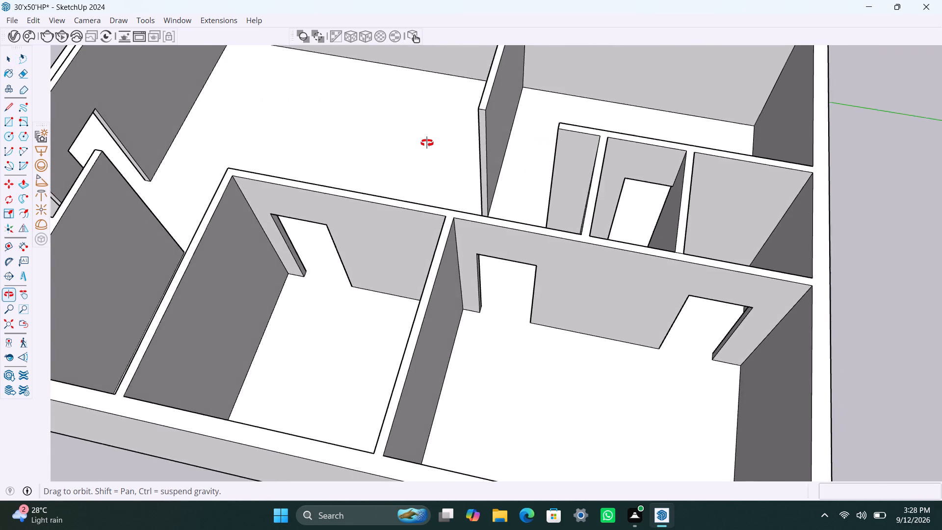
{"action": "middle_click_drag", "start_coordinate": [427, 143], "coordinate": [422, 144]}
{"action": "scroll", "coordinate": [488, 126], "scroll_direction": "up", "scroll_amount": 2}
{"action": "middle_click_drag", "start_coordinate": [556, 164], "coordinate": [682, 201]}
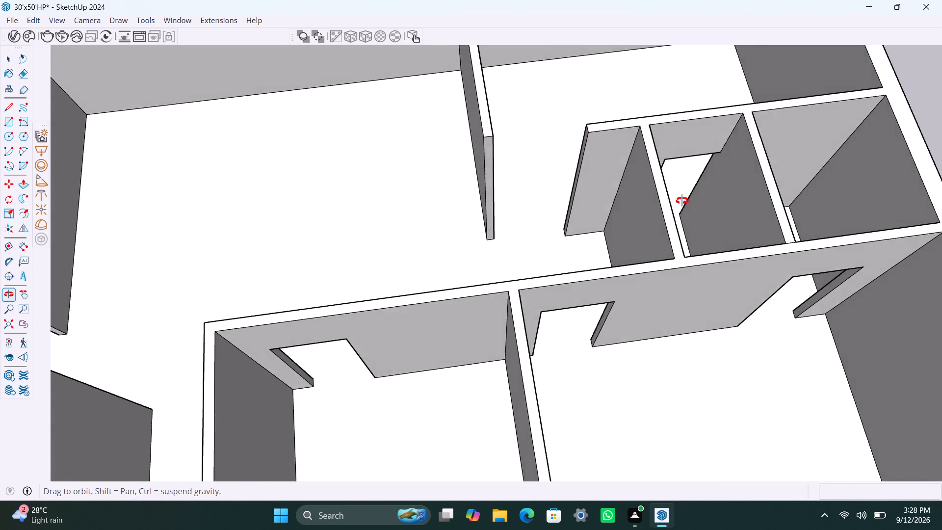
{"action": "middle_click_drag", "start_coordinate": [682, 201], "coordinate": [766, 215]}
{"action": "scroll", "coordinate": [507, 201], "scroll_direction": "up", "scroll_amount": 3}
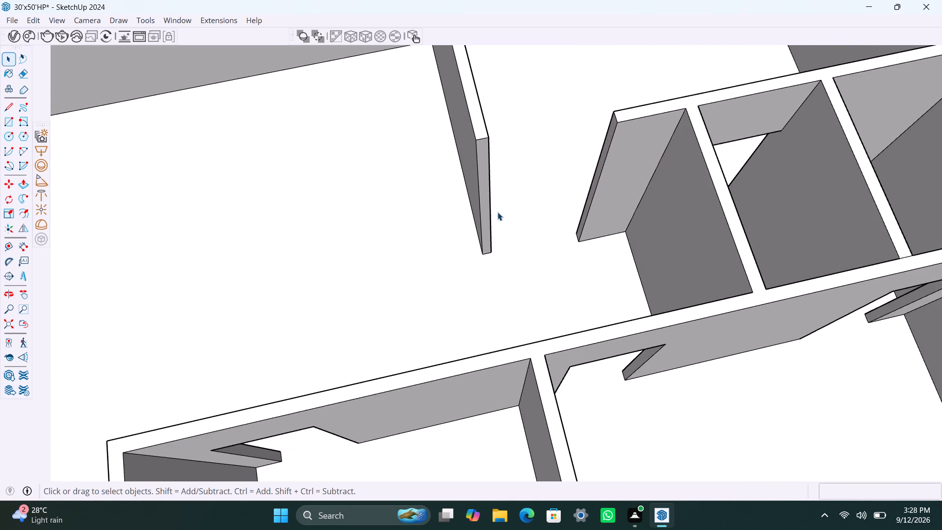
{"action": "scroll", "coordinate": [497, 214], "scroll_direction": "up", "scroll_amount": 1}
{"action": "triple_click", "coordinate": [484, 197]}
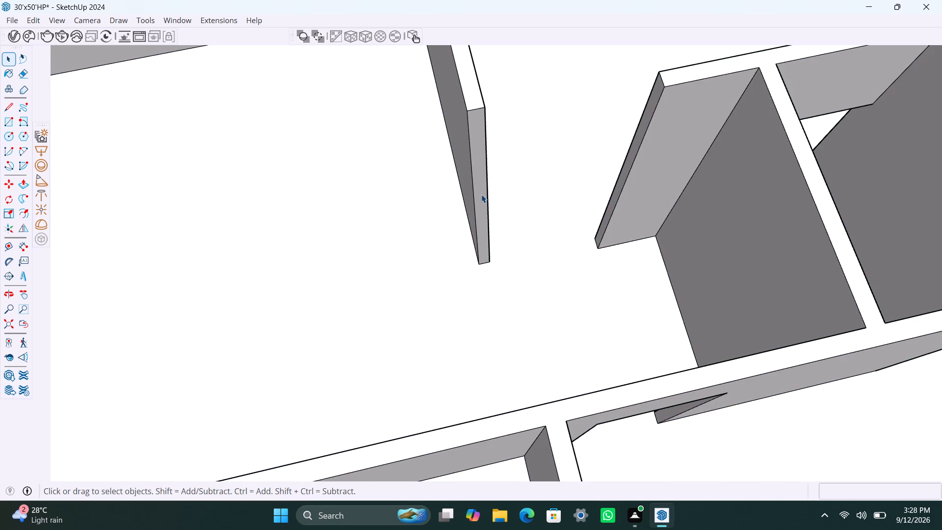
{"action": "left_click", "coordinate": [481, 194]}
{"action": "left_click", "coordinate": [480, 176]}
{"action": "key", "text": "p"}
{"action": "left_click", "coordinate": [479, 165]}
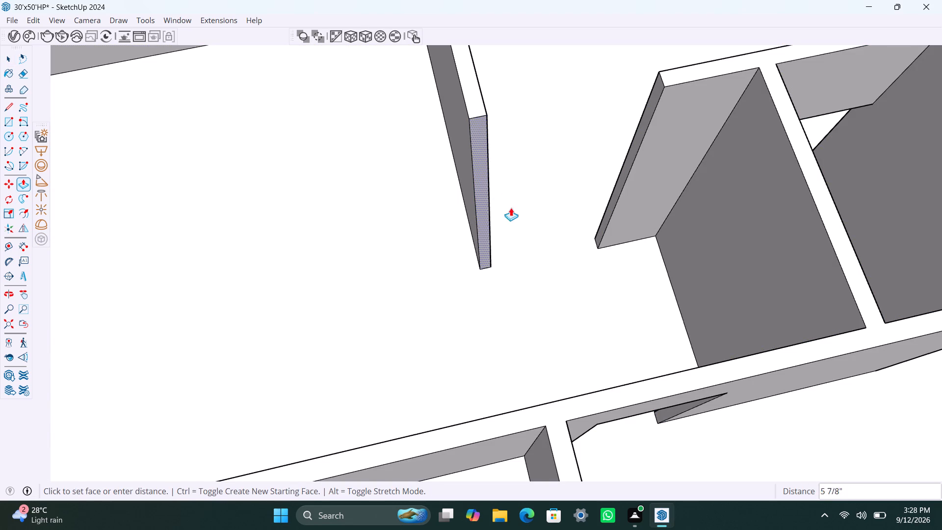
{"action": "left_click", "coordinate": [629, 195]}
{"action": "key", "text": "space"}
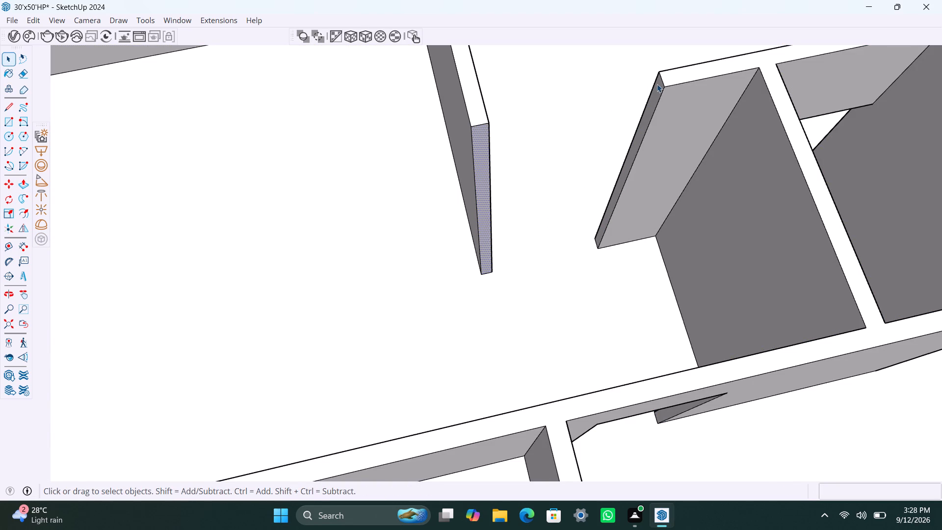
Copy the top edge of the short wall stub's end face 3' down to mark the door head.
{"action": "left_click", "coordinate": [662, 77]}
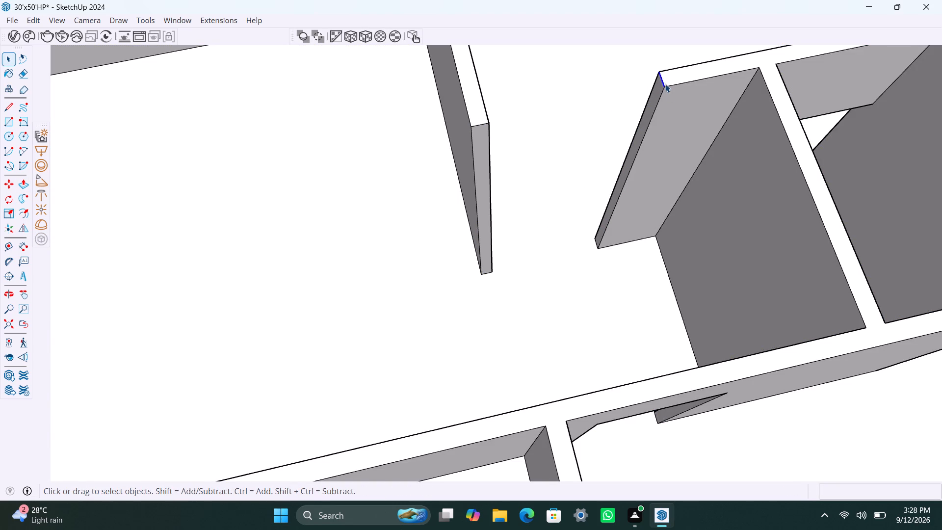
{"action": "key", "text": "m"}
{"action": "left_click", "coordinate": [665, 86]}
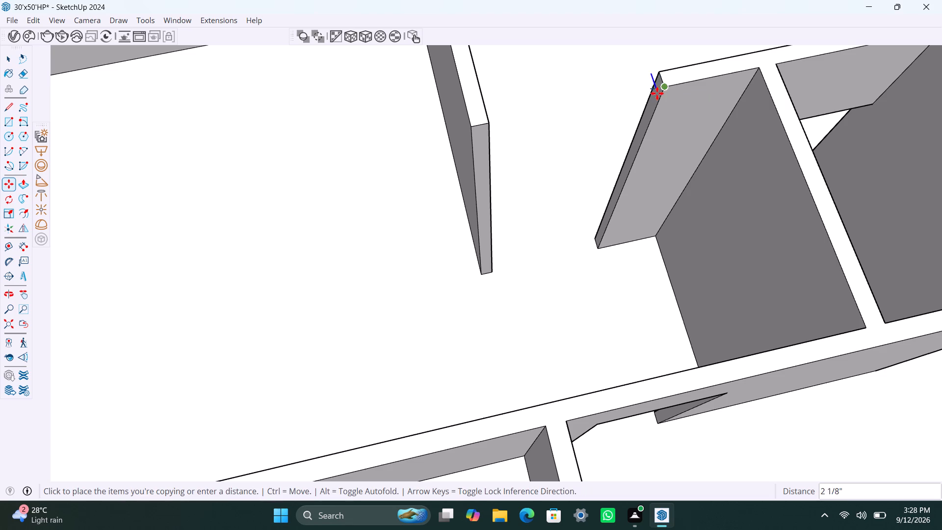
{"action": "type", "text": "3'"}
{"action": "key", "text": "Return"}
{"action": "key", "text": "space"}
Pull the 3' high upper part of the stub's end face across to the opposite partition to form the door header.
{"action": "left_click", "coordinate": [649, 113]}
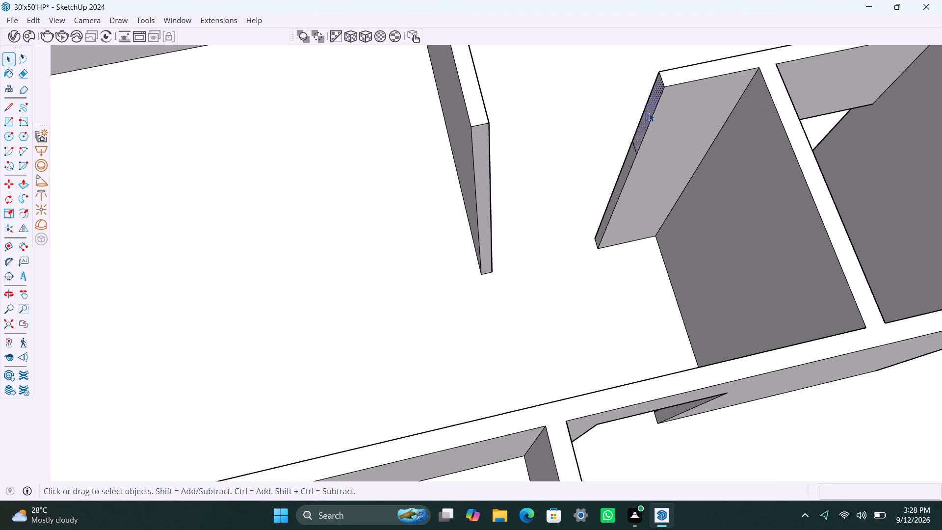
{"action": "key", "text": "p"}
{"action": "left_click_drag", "start_coordinate": [649, 113], "coordinate": [486, 157]}
{"action": "key", "text": "space"}
Copy the header's vertical edge at the hall partition about 3' 8 15/16" along the wall to the opposite door jamb.
{"action": "scroll", "coordinate": [500, 241], "scroll_direction": "down", "scroll_amount": 3}
{"action": "middle_click_drag", "start_coordinate": [472, 239], "coordinate": [590, 262]}
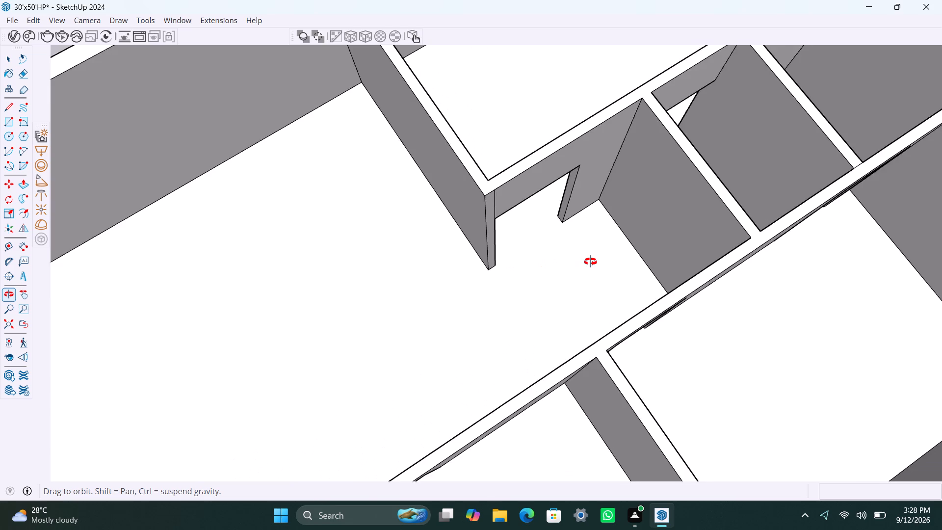
{"action": "middle_click_drag", "start_coordinate": [590, 262], "coordinate": [615, 253]}
{"action": "scroll", "coordinate": [592, 164], "scroll_direction": "up", "scroll_amount": 3}
{"action": "middle_click_drag", "start_coordinate": [589, 150], "coordinate": [471, 158]}
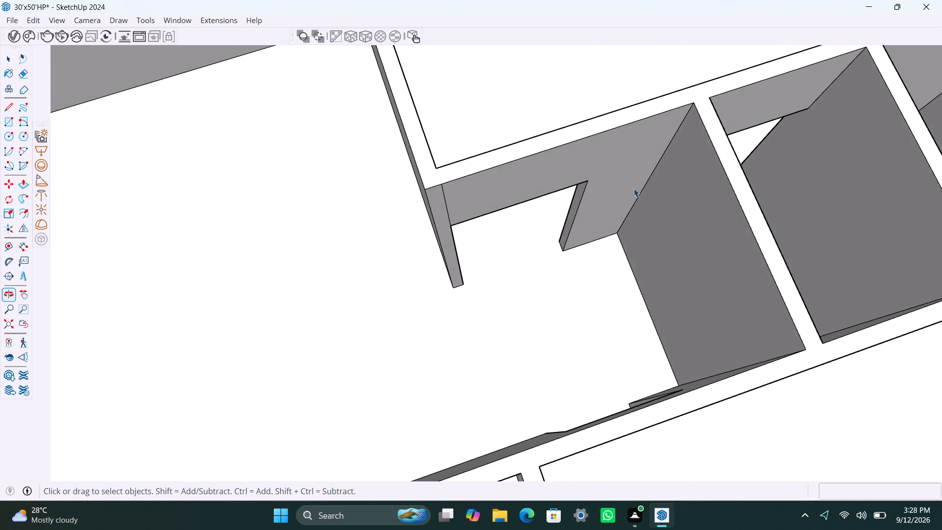
{"action": "scroll", "coordinate": [459, 218], "scroll_direction": "up", "scroll_amount": 2}
{"action": "left_click", "coordinate": [445, 210]}
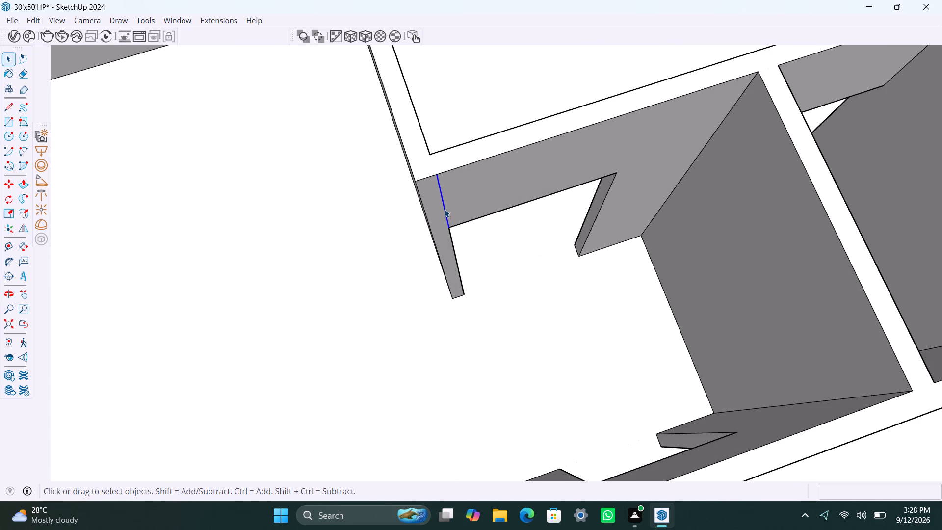
{"action": "key", "text": "m"}
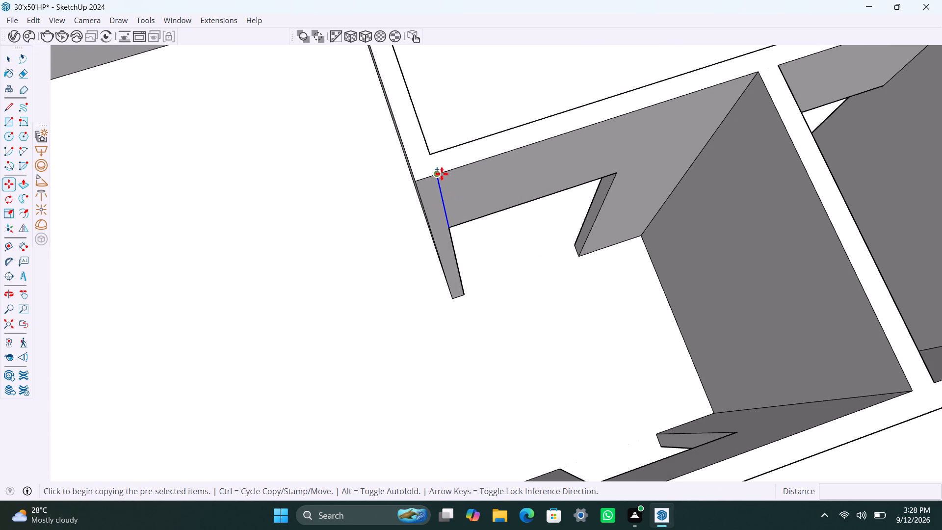
{"action": "left_click", "coordinate": [442, 174]}
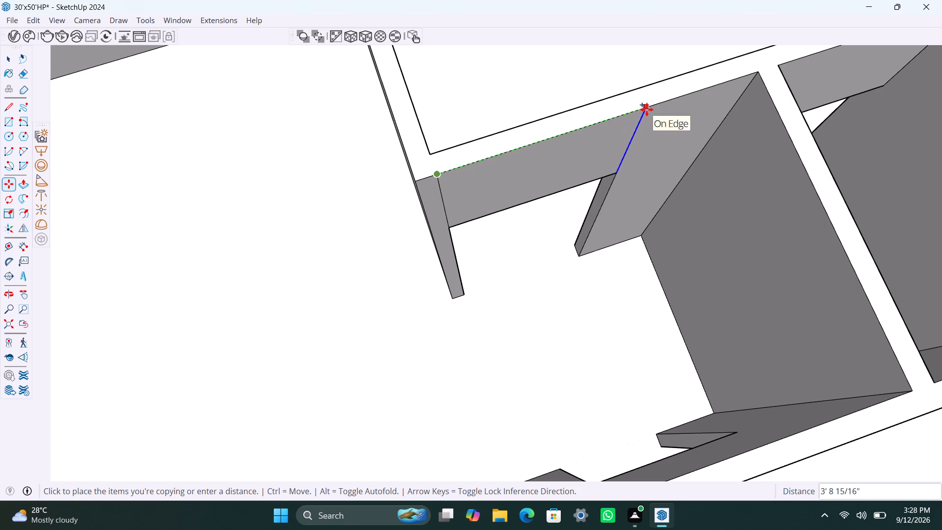
{"action": "left_click", "coordinate": [647, 109]}
{"action": "key", "text": "space"}
Copy the vertical edge above the door jamb 4.5" further along the wall, away from the opening.
{"action": "middle_click_drag", "start_coordinate": [645, 171], "coordinate": [526, 117]}
{"action": "left_click", "coordinate": [650, 234]}
{"action": "left_click", "coordinate": [641, 215]}
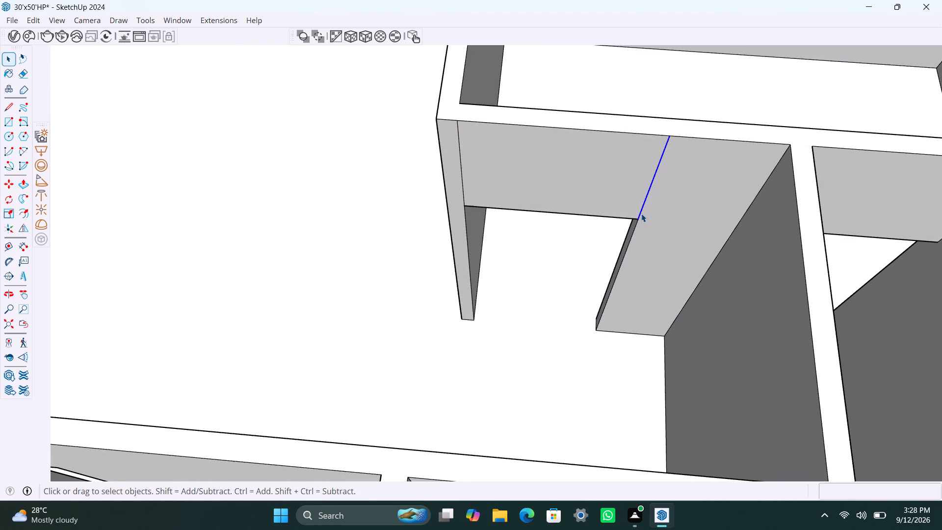
{"action": "key", "text": "m"}
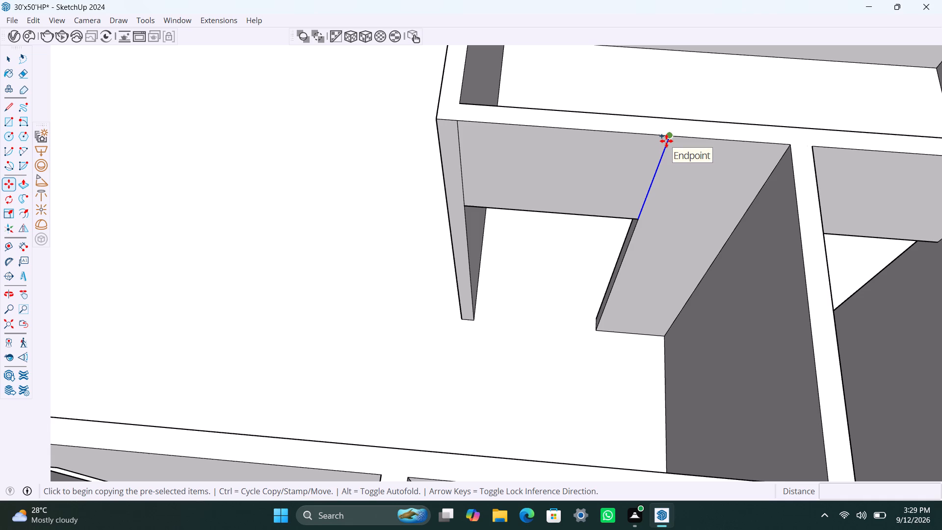
{"action": "left_click", "coordinate": [666, 141]}
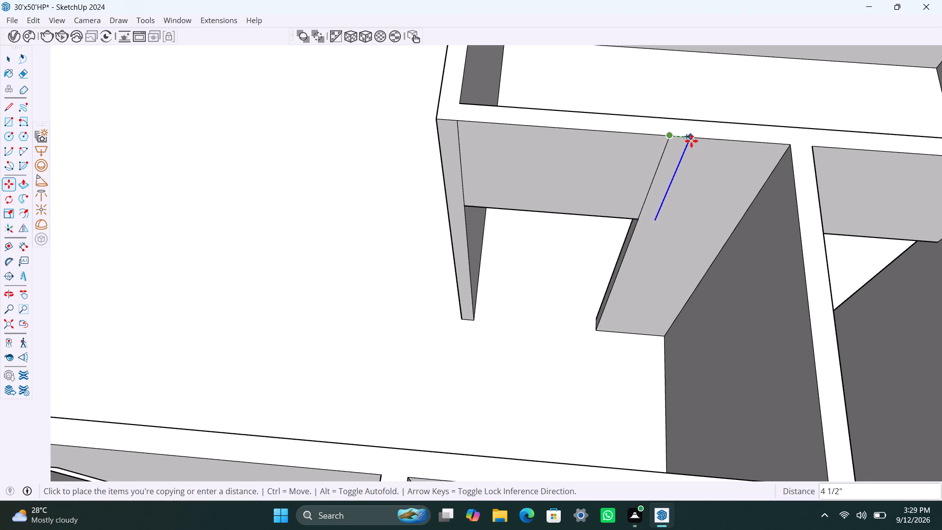
{"action": "type", "text": "4.5\""}
{"action": "key", "text": "Return"}
{"action": "key", "text": "space"}
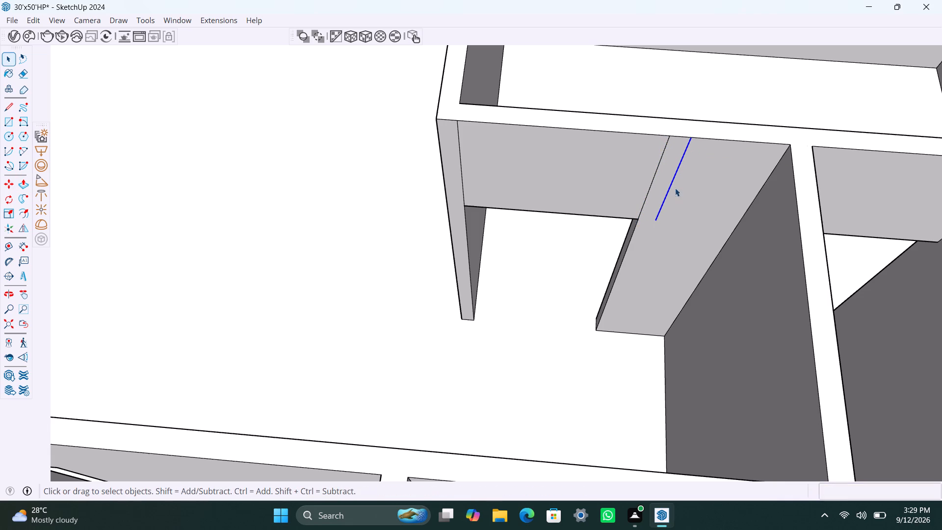
Draw a line from the copied edge's lower end to the wall's base, completing the strip beside the door jamb.
{"action": "key", "text": "l"}
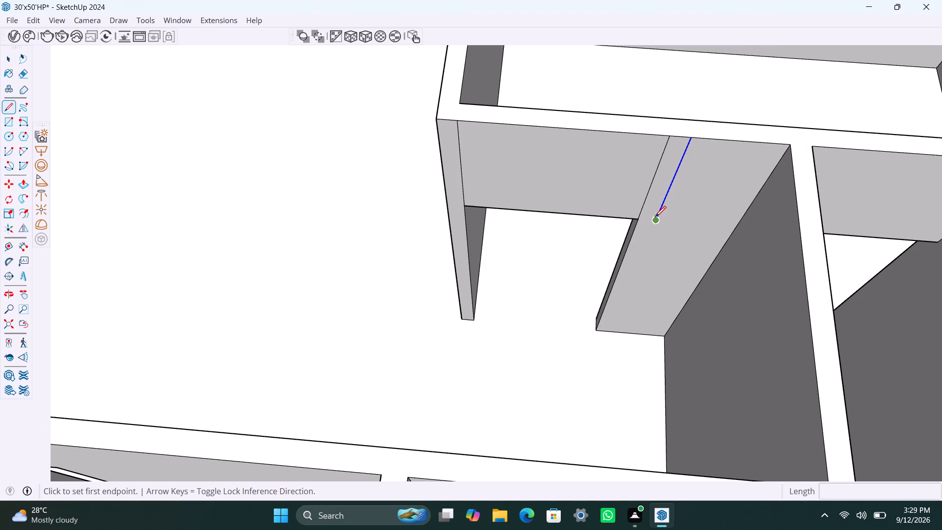
{"action": "left_click_drag", "start_coordinate": [655, 217], "coordinate": [654, 225]}
{"action": "left_click", "coordinate": [612, 330]}
{"action": "key", "text": "space"}
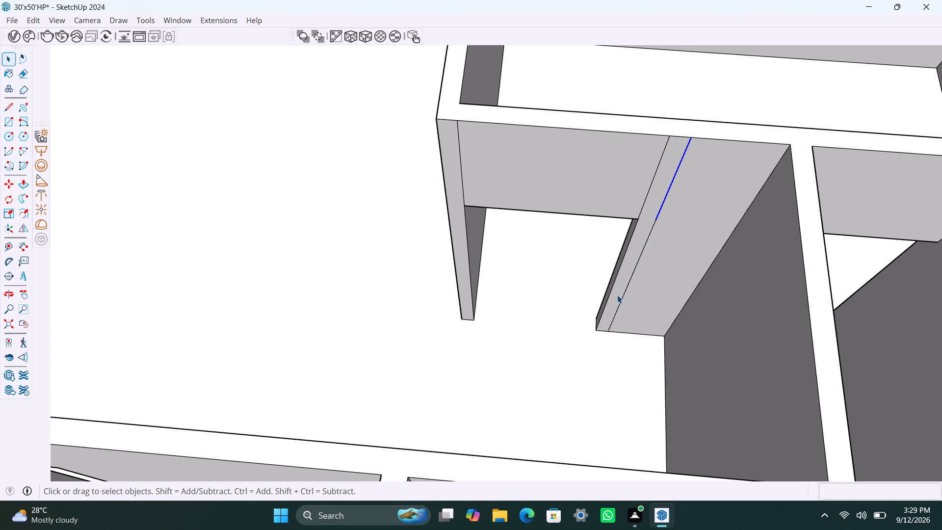
Pull the narrow full-height strip beside the door jamb about 10 7/16" out from the wall.
{"action": "left_click", "coordinate": [617, 290]}
{"action": "key", "text": "p"}
{"action": "left_click_drag", "start_coordinate": [617, 290], "coordinate": [622, 319]}
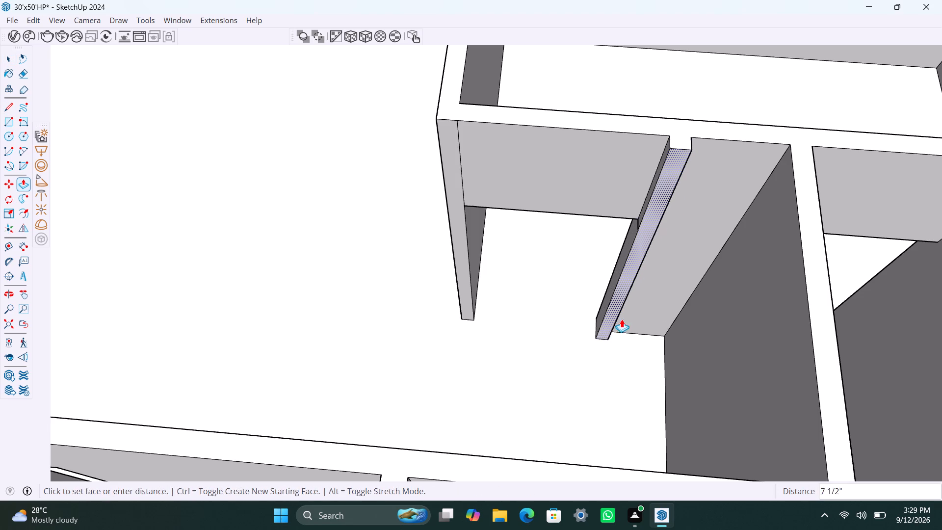
{"action": "left_click_drag", "start_coordinate": [622, 319], "coordinate": [622, 321]}
{"action": "scroll", "coordinate": [623, 324], "scroll_direction": "down", "scroll_amount": 3}
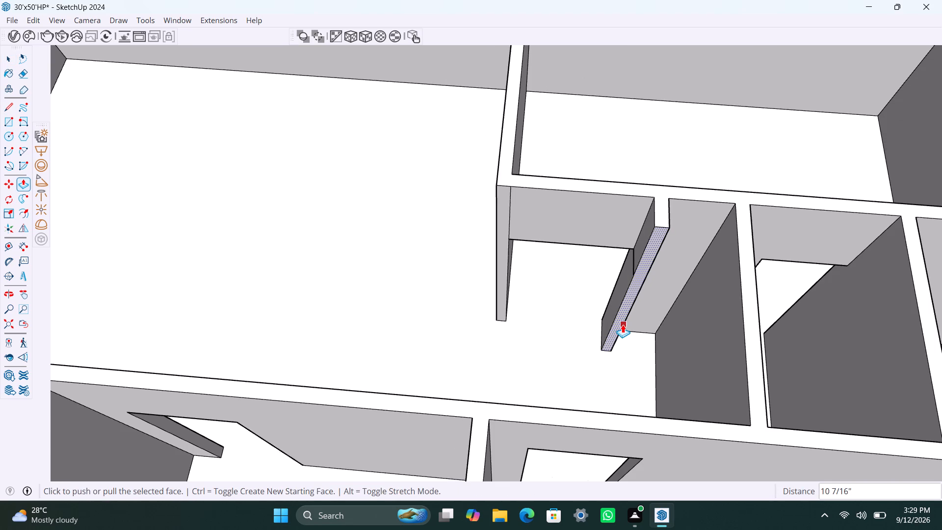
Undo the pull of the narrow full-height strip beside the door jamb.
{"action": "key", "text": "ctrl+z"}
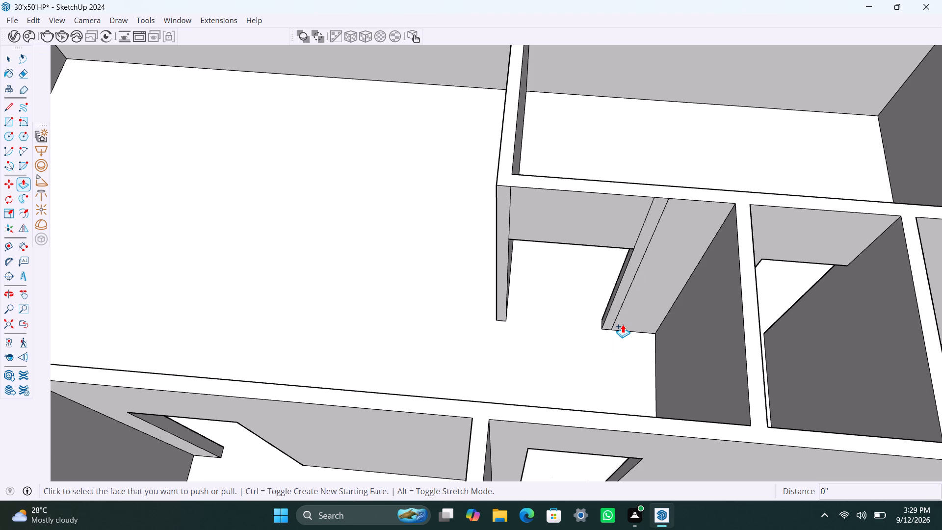
Delete the vertical edge above the door jamb, between the opening's head corner and the wall top.
{"action": "scroll", "coordinate": [622, 278], "scroll_direction": "up", "scroll_amount": 9}
{"action": "key", "text": "space"}
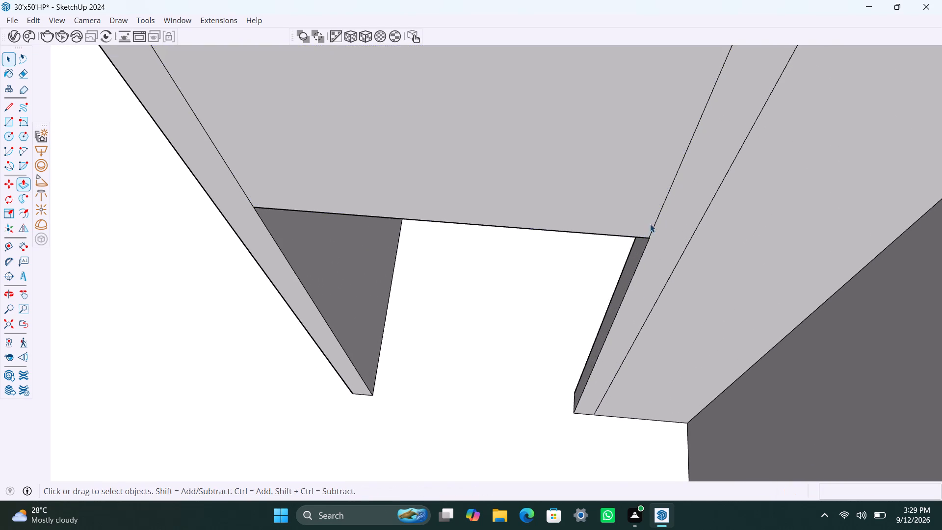
{"action": "left_click", "coordinate": [655, 222]}
{"action": "key", "text": "Delete"}
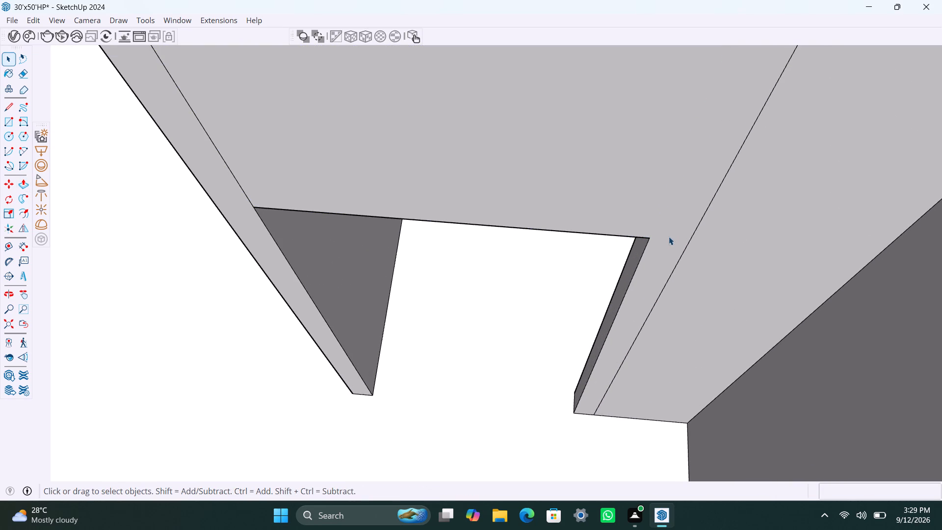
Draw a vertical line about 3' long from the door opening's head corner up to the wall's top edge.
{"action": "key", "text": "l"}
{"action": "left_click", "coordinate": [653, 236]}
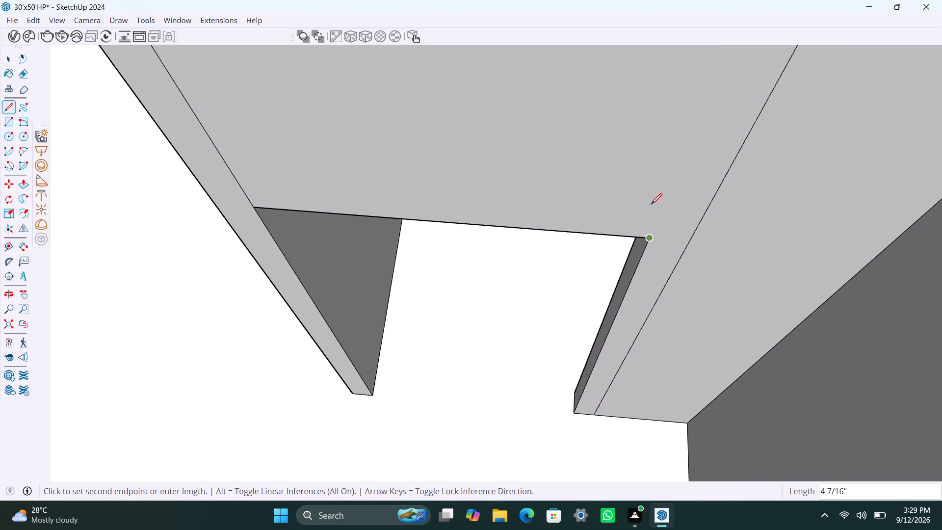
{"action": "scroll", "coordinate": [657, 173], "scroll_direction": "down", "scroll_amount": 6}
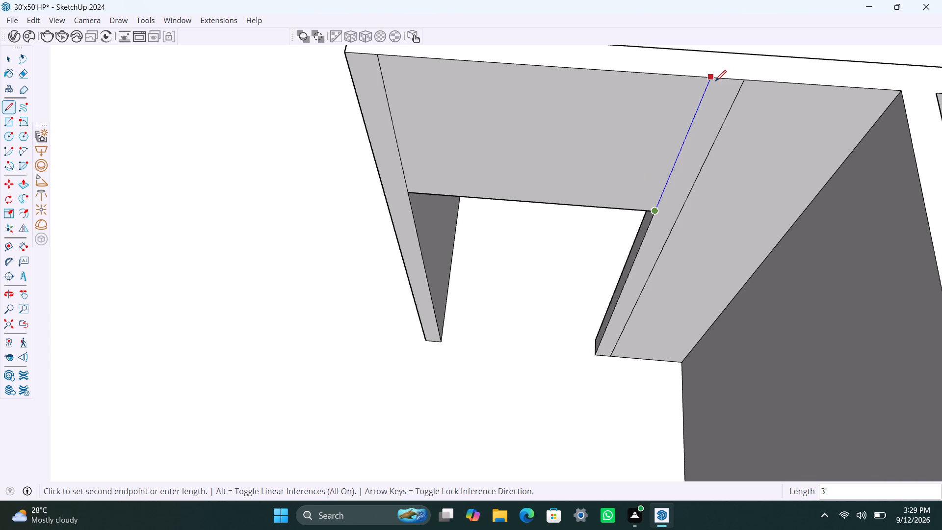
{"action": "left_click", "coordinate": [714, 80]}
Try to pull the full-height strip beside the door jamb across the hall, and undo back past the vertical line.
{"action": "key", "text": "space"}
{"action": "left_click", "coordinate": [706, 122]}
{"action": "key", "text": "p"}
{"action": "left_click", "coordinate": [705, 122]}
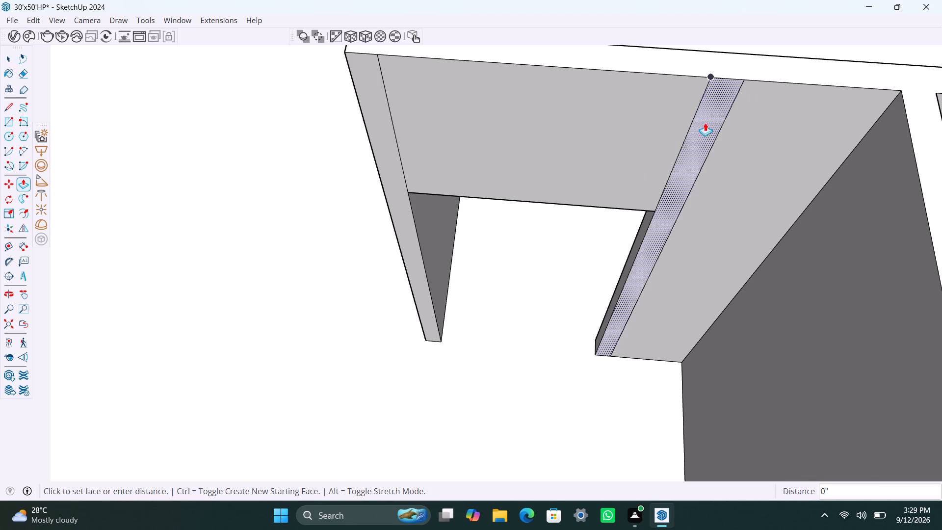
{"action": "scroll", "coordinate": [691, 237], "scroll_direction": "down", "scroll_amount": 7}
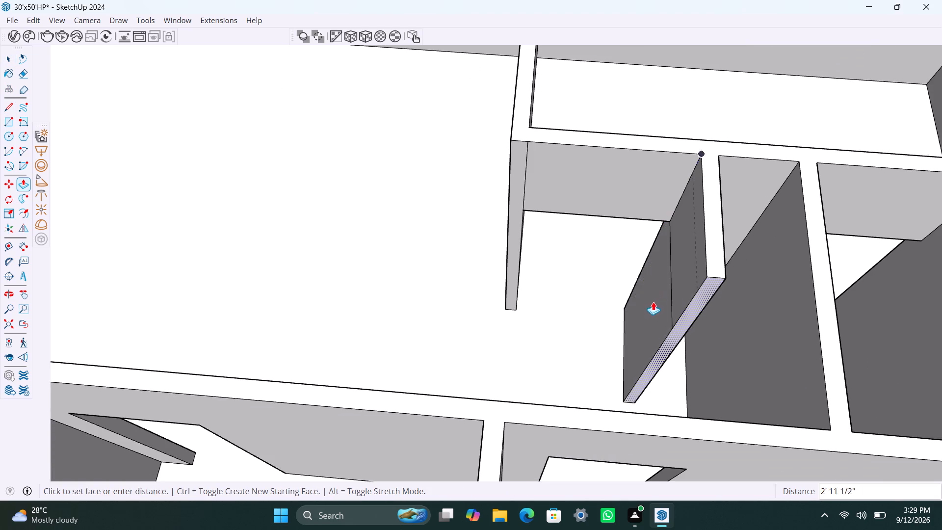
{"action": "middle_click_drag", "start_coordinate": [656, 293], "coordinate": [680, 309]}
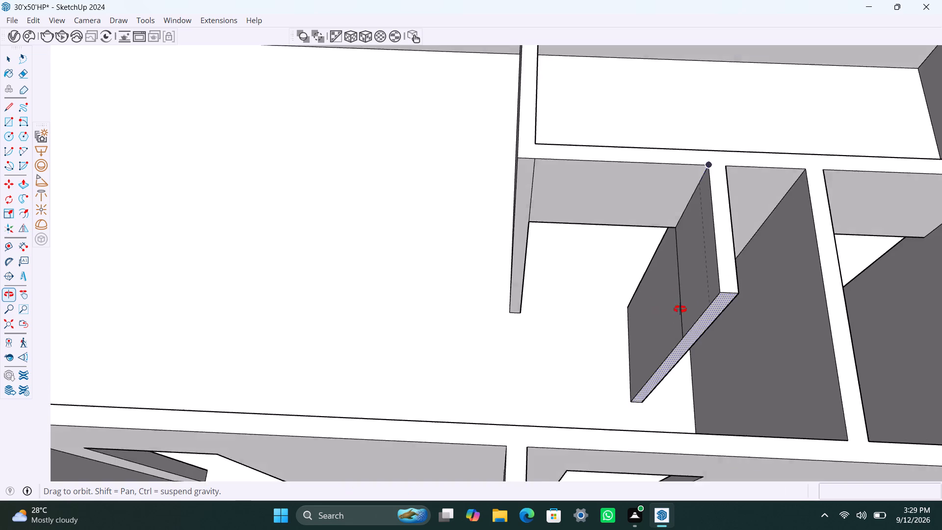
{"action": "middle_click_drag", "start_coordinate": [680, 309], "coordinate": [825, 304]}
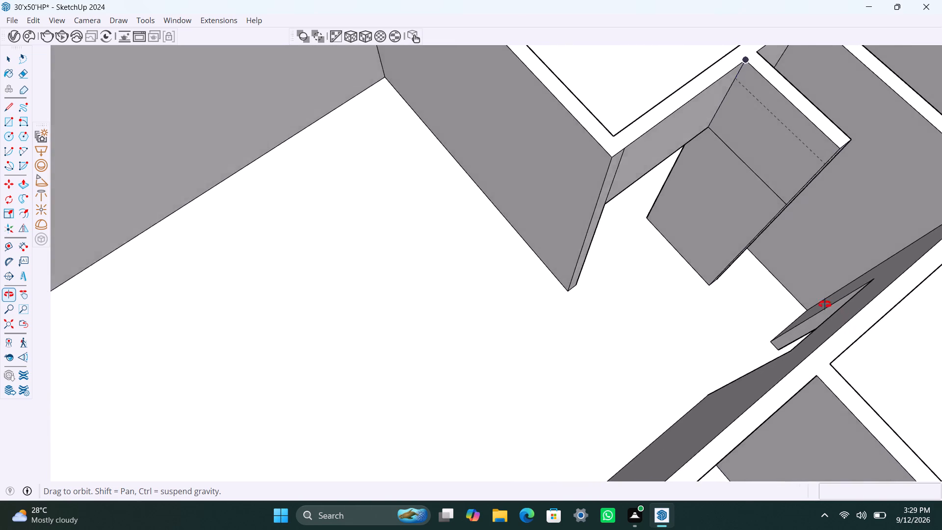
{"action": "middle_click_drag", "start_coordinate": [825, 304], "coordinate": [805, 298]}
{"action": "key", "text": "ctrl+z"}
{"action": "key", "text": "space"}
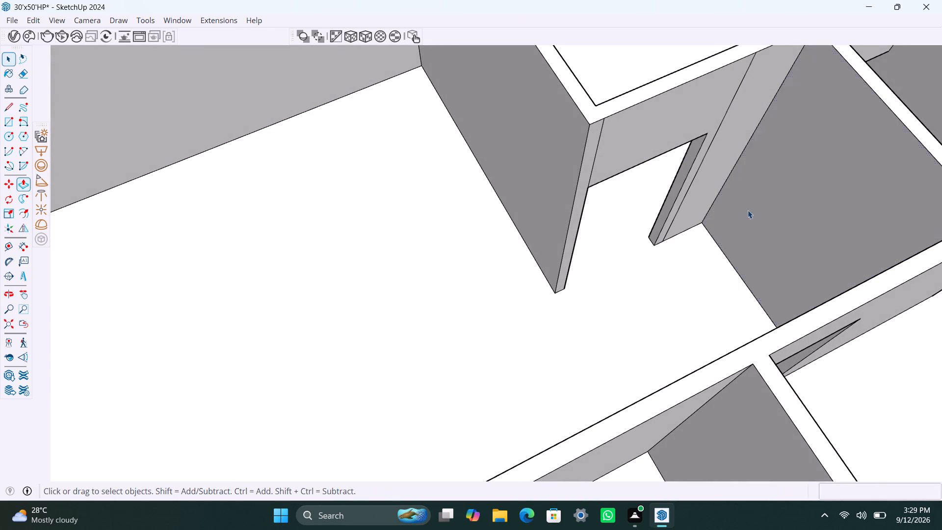
Draw a horizontal line about 4 7/16" long from the door opening's head corner to the vertical edge beside the jamb.
{"action": "scroll", "coordinate": [723, 171], "scroll_direction": "down", "scroll_amount": 2}
{"action": "middle_click_drag", "start_coordinate": [674, 177], "coordinate": [607, 178]}
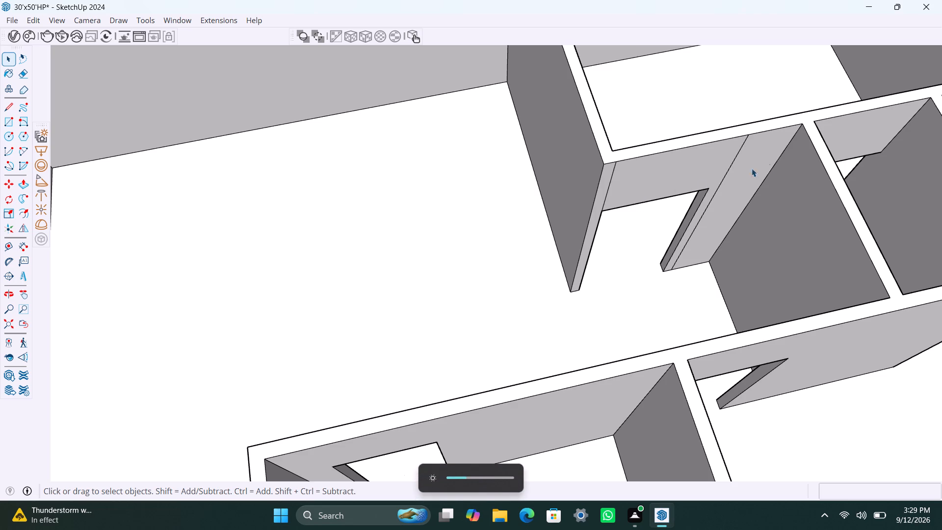
{"action": "scroll", "coordinate": [707, 191], "scroll_direction": "up", "scroll_amount": 4}
{"action": "key", "text": "l"}
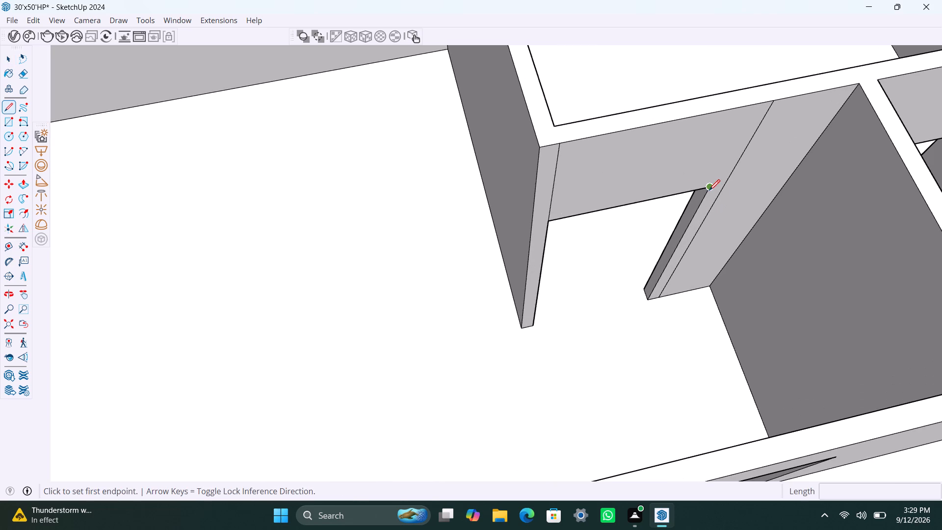
{"action": "left_click", "coordinate": [709, 190]}
{"action": "left_click", "coordinate": [727, 190]}
{"action": "key", "text": "space"}
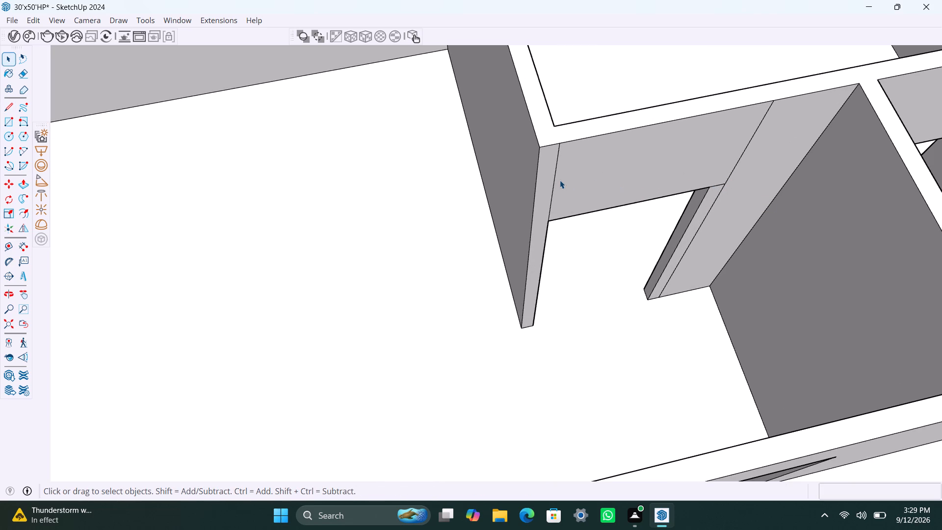
Draw a vertical line from the door opening's head corner up to the wall's top edge, closing the upper strip.
{"action": "key", "text": "l"}
{"action": "left_click_drag", "start_coordinate": [708, 189], "coordinate": [707, 182]}
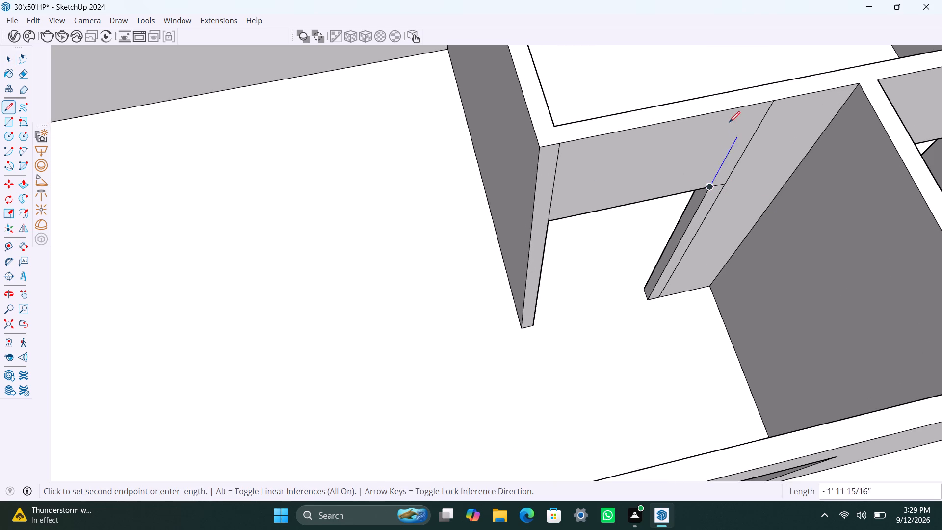
{"action": "left_click", "coordinate": [750, 108]}
Pull the small strip above head height across the hall to the opposite wall, forming a header.
{"action": "key", "text": "space"}
{"action": "left_click", "coordinate": [751, 132]}
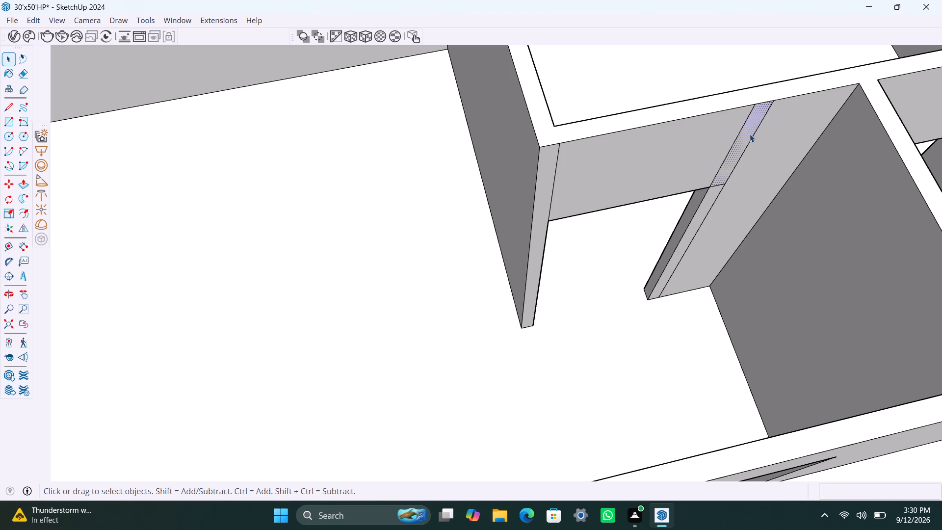
{"action": "key", "text": "p"}
{"action": "left_click", "coordinate": [741, 145]}
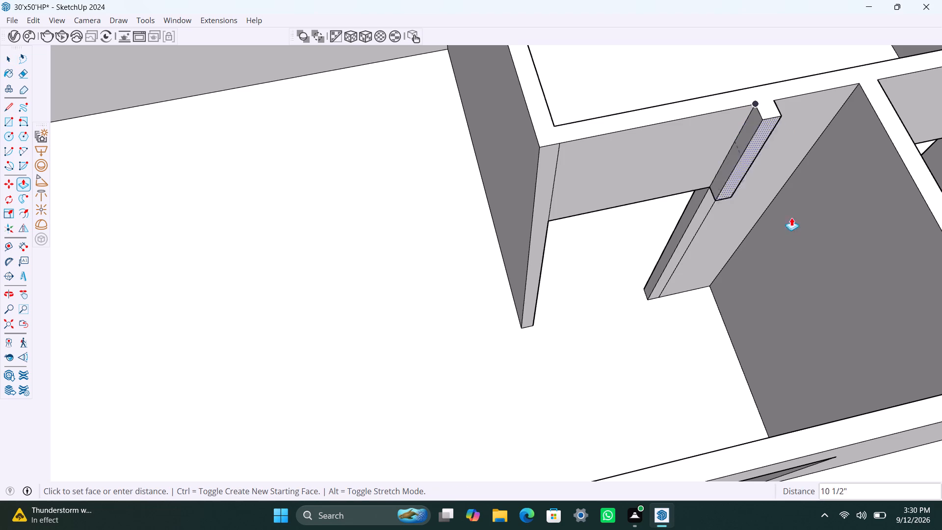
{"action": "scroll", "coordinate": [824, 339], "scroll_direction": "down", "scroll_amount": 3}
{"action": "middle_click_drag", "start_coordinate": [822, 344], "coordinate": [941, 361]}
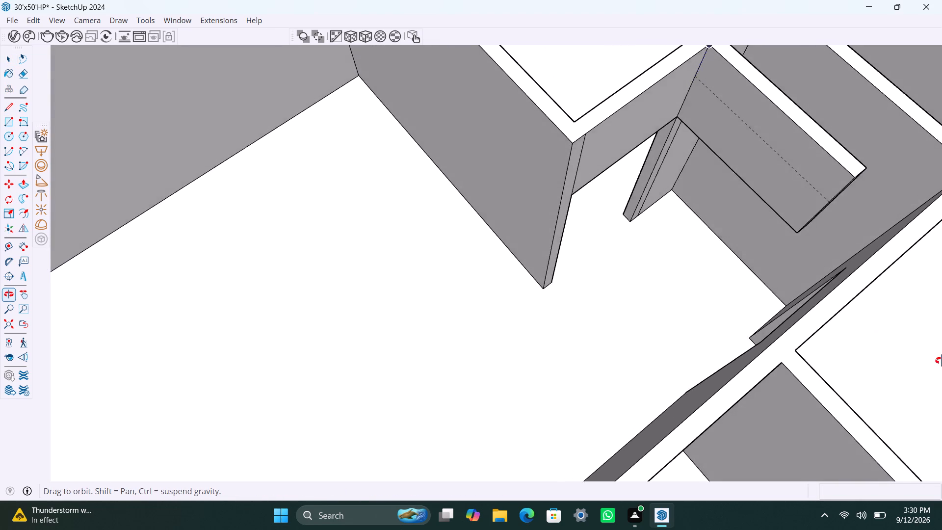
{"action": "middle_click_drag", "start_coordinate": [941, 361], "coordinate": [941, 354]}
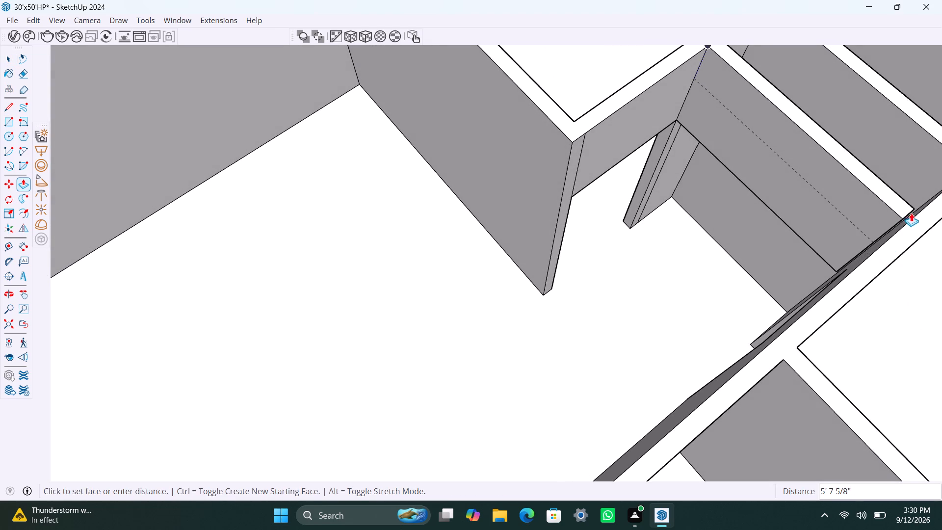
{"action": "left_click", "coordinate": [914, 216]}
{"action": "key", "text": "space"}
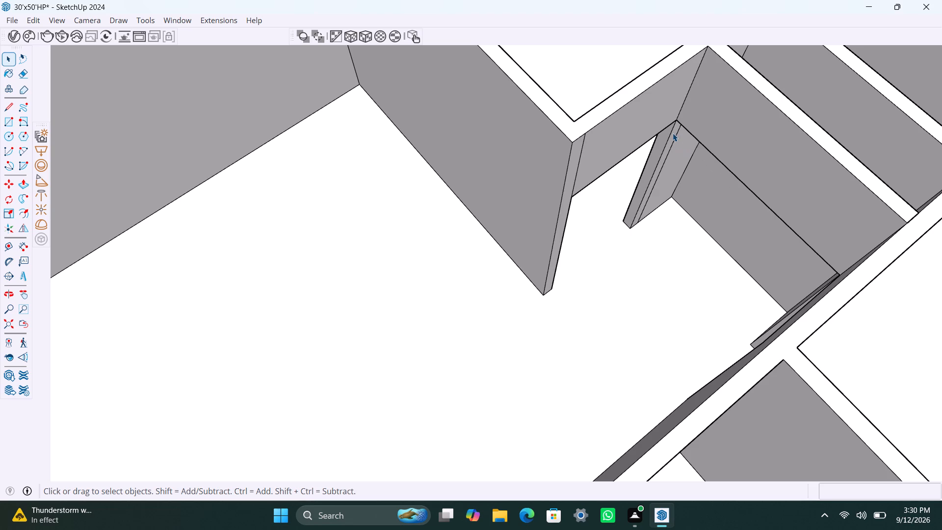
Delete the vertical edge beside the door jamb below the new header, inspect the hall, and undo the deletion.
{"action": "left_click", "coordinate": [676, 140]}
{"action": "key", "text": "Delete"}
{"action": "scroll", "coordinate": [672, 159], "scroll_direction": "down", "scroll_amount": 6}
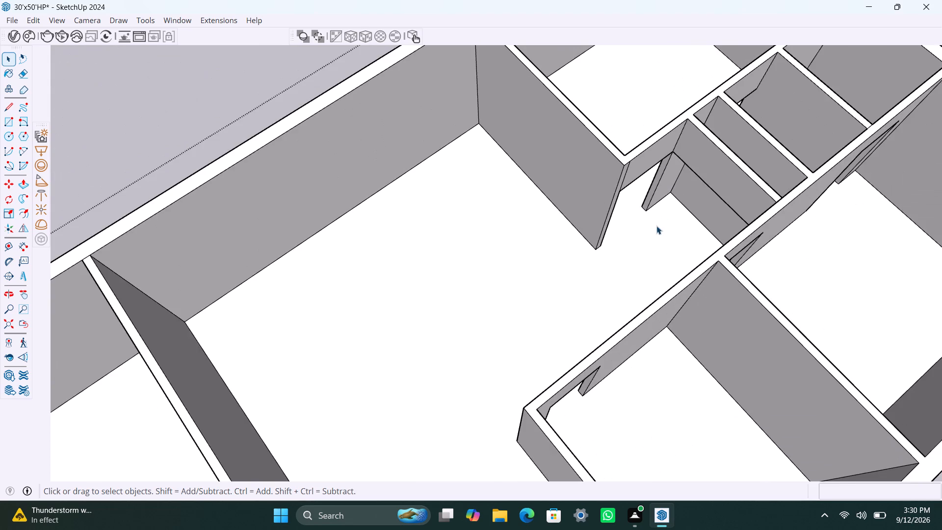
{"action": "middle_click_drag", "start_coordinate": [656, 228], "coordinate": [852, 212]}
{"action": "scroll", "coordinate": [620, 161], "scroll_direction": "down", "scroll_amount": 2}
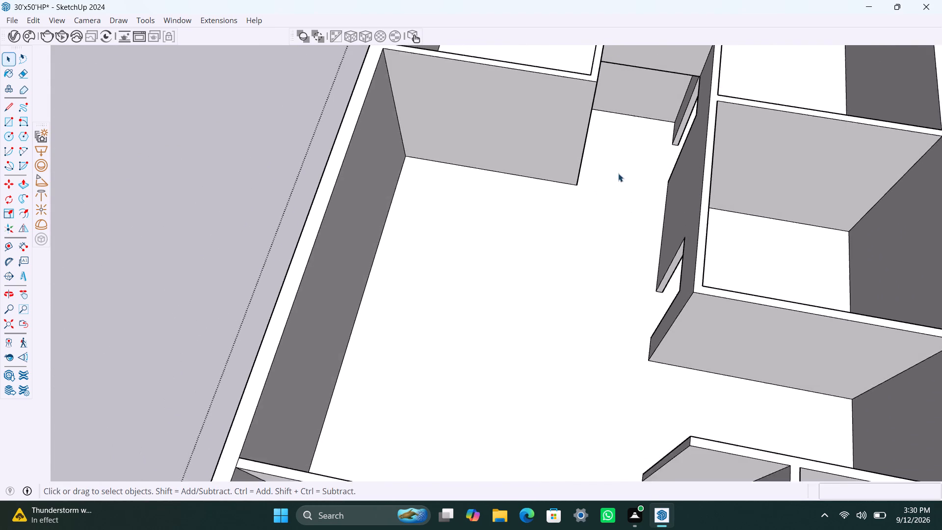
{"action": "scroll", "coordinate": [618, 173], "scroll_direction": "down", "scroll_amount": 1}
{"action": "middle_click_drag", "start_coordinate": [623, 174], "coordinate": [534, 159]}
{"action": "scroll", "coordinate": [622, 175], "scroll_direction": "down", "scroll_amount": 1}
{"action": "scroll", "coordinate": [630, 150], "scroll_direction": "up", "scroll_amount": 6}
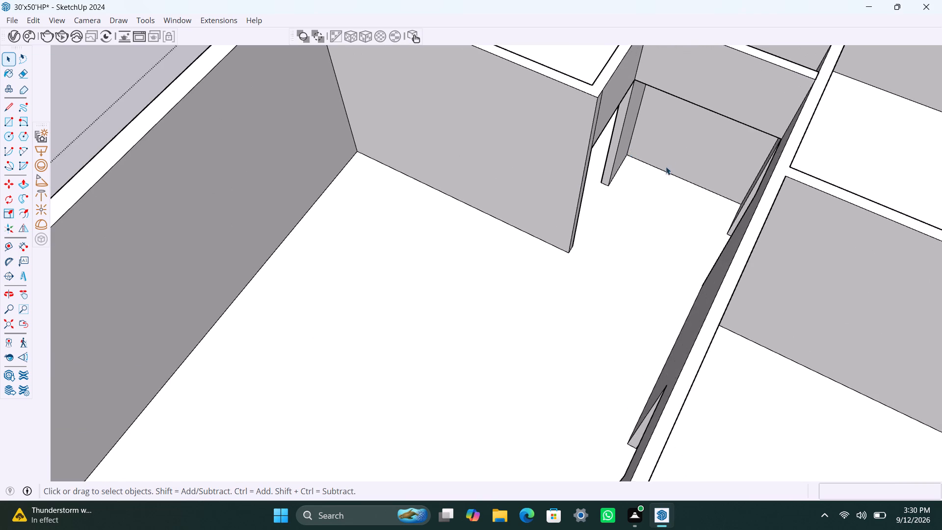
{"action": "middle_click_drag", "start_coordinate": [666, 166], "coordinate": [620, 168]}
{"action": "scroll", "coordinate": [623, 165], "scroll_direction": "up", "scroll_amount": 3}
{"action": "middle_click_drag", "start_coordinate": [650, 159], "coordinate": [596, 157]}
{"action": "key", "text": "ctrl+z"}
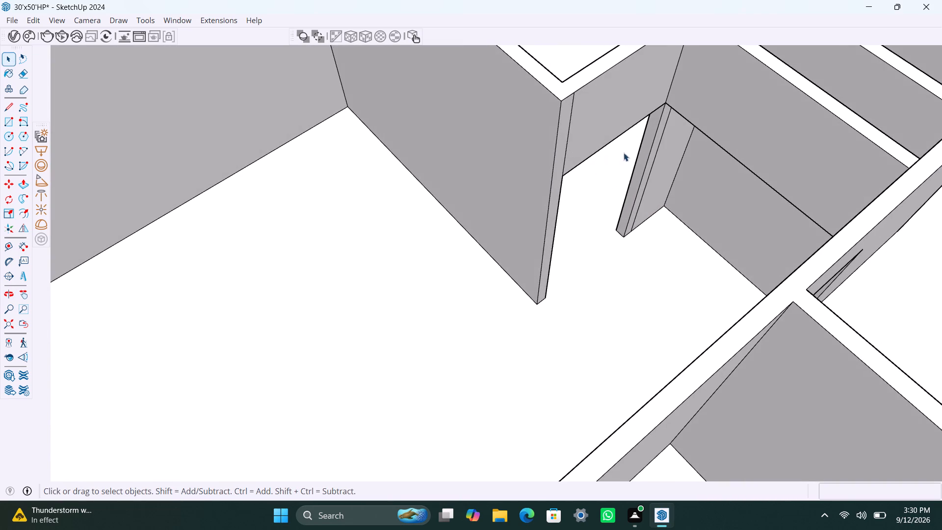
Pull the narrow strip beside the door jamb below the header 1' out from the wall.
{"action": "scroll", "coordinate": [656, 176], "scroll_direction": "up", "scroll_amount": 5}
{"action": "left_click", "coordinate": [640, 168]}
{"action": "left_click", "coordinate": [643, 163]}
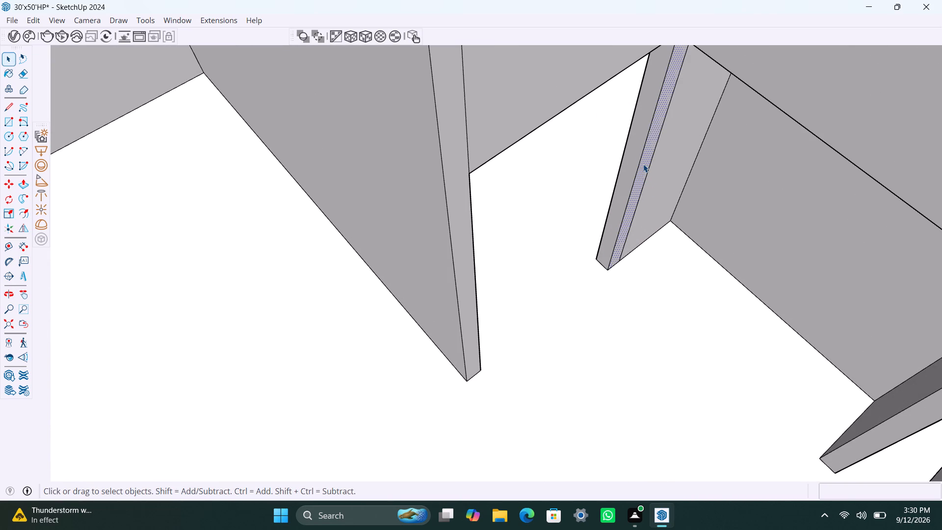
{"action": "key", "text": "p"}
{"action": "left_click", "coordinate": [643, 164]}
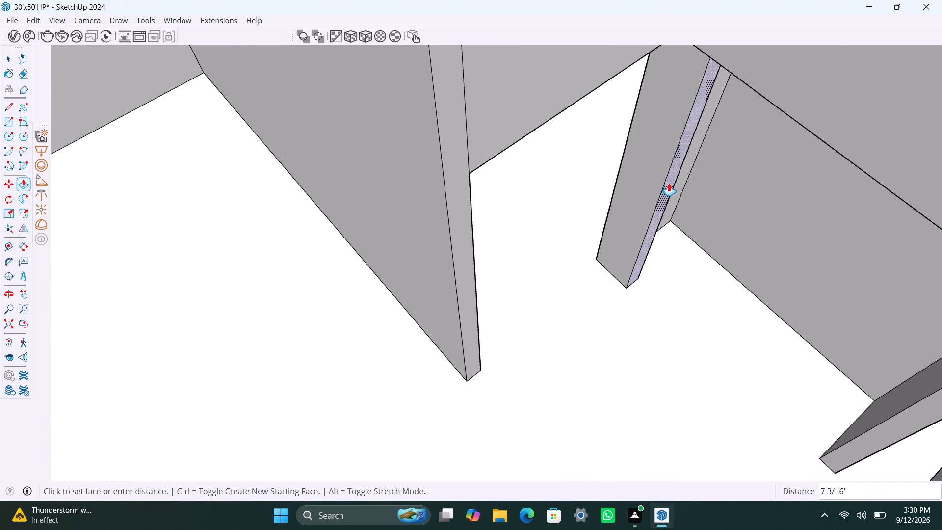
{"action": "type", "text": "1'"}
{"action": "key", "text": "Return"}
{"action": "key", "text": "space"}
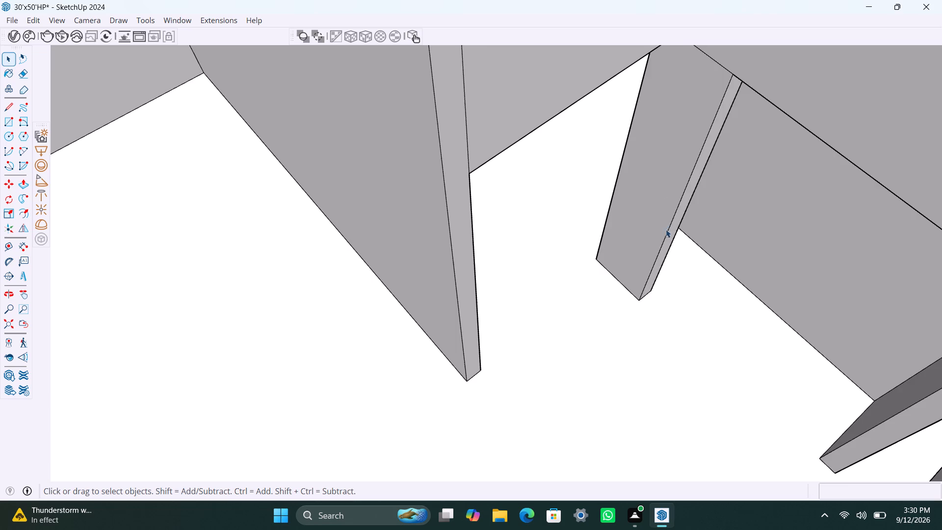
Pull the end face of the wall stub across the hall into line with the side face of the 1' jamb projection.
{"action": "scroll", "coordinate": [662, 245], "scroll_direction": "down", "scroll_amount": 6}
{"action": "middle_click_drag", "start_coordinate": [675, 322], "coordinate": [841, 349]}
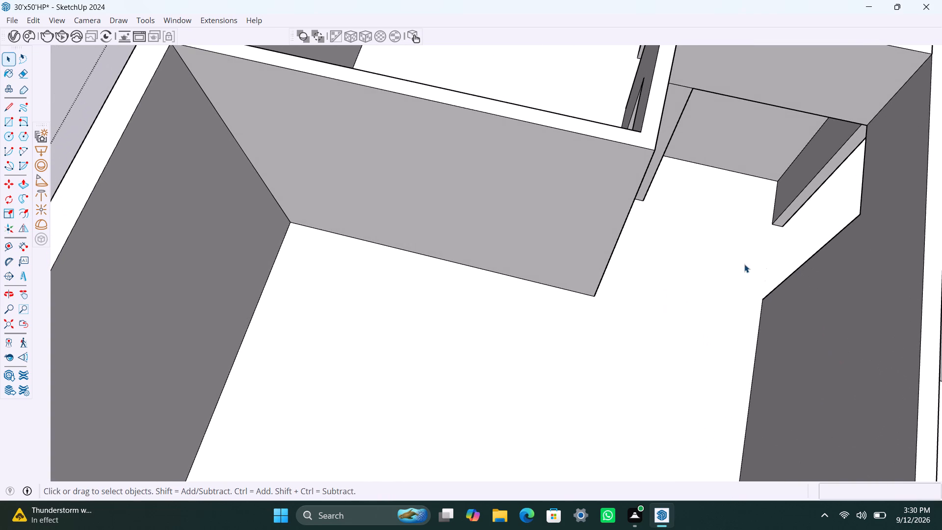
{"action": "middle_click_drag", "start_coordinate": [744, 265], "coordinate": [740, 322]}
{"action": "scroll", "coordinate": [761, 306], "scroll_direction": "up", "scroll_amount": 2}
{"action": "middle_click_drag", "start_coordinate": [768, 291], "coordinate": [806, 302]}
{"action": "scroll", "coordinate": [779, 235], "scroll_direction": "up", "scroll_amount": 2}
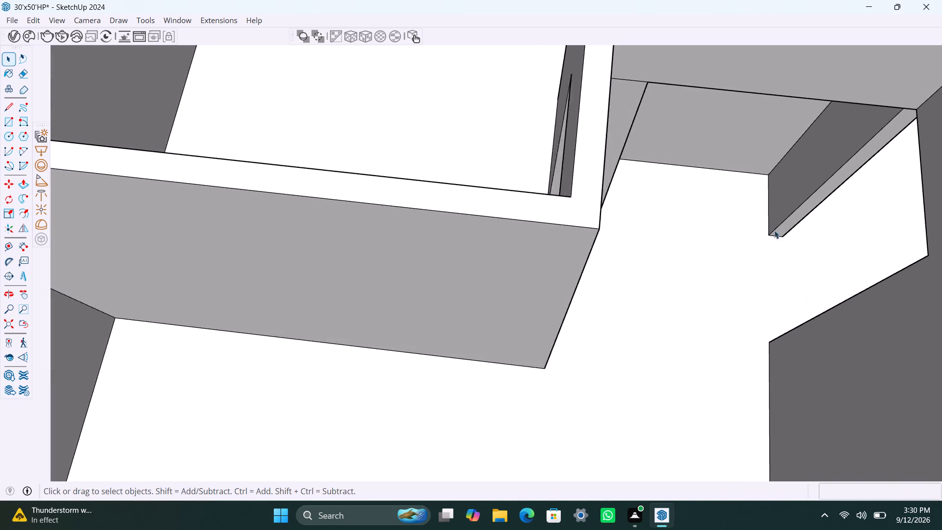
{"action": "scroll", "coordinate": [774, 230], "scroll_direction": "up", "scroll_amount": 5}
{"action": "left_click", "coordinate": [782, 221]}
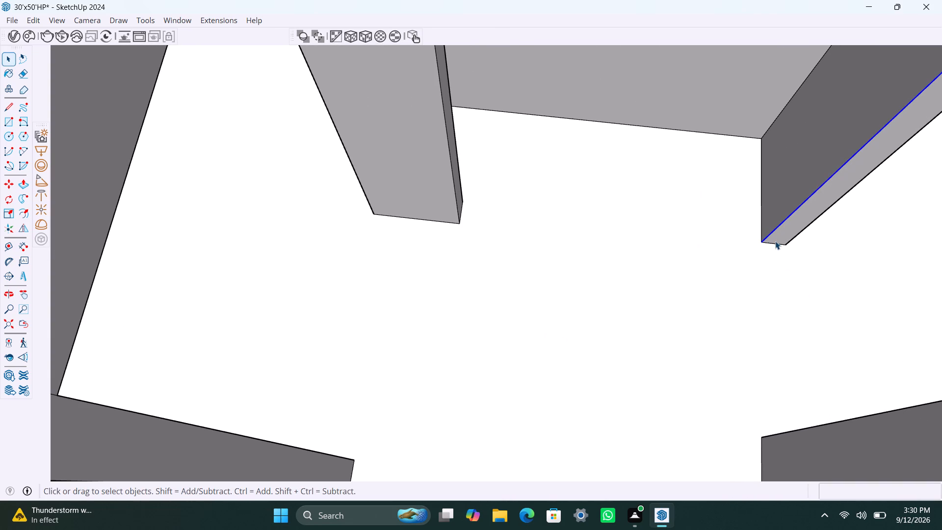
{"action": "key", "text": "m"}
{"action": "key", "text": "space"}
{"action": "left_click", "coordinate": [784, 237]}
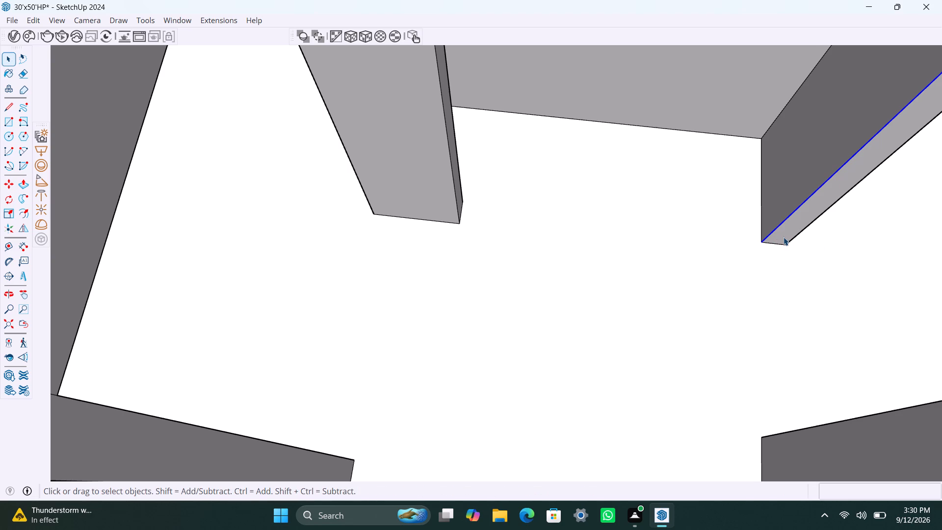
{"action": "key", "text": "p"}
{"action": "left_click", "coordinate": [784, 236]}
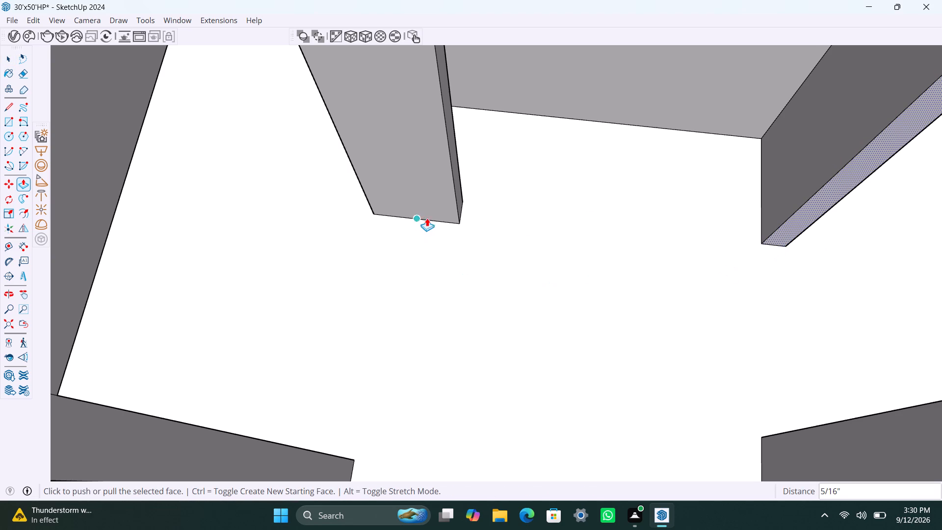
{"action": "left_click_drag", "start_coordinate": [799, 228], "coordinate": [440, 204]}
{"action": "left_click", "coordinate": [440, 204]}
{"action": "key", "text": "space"}
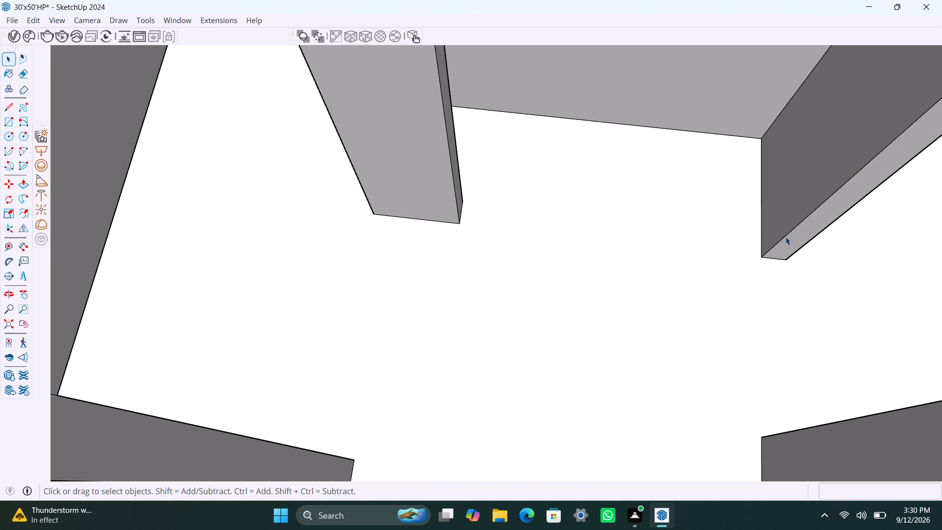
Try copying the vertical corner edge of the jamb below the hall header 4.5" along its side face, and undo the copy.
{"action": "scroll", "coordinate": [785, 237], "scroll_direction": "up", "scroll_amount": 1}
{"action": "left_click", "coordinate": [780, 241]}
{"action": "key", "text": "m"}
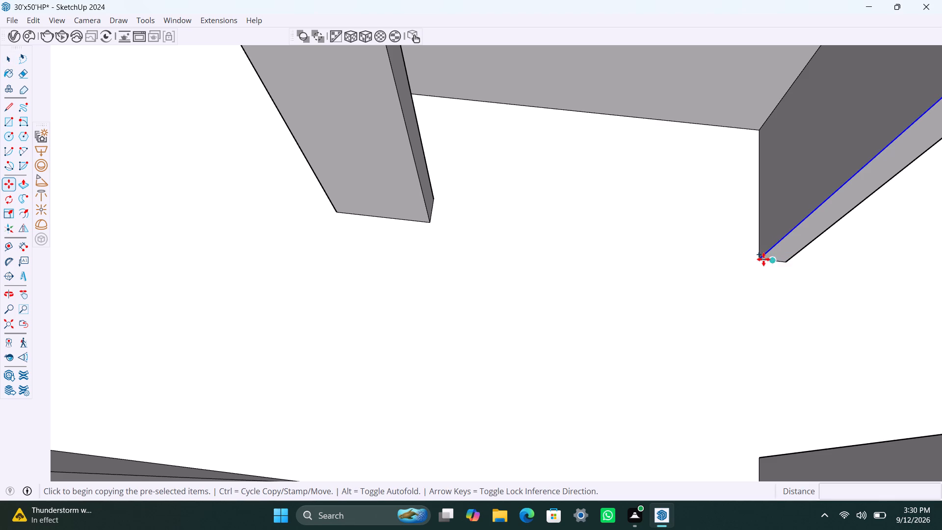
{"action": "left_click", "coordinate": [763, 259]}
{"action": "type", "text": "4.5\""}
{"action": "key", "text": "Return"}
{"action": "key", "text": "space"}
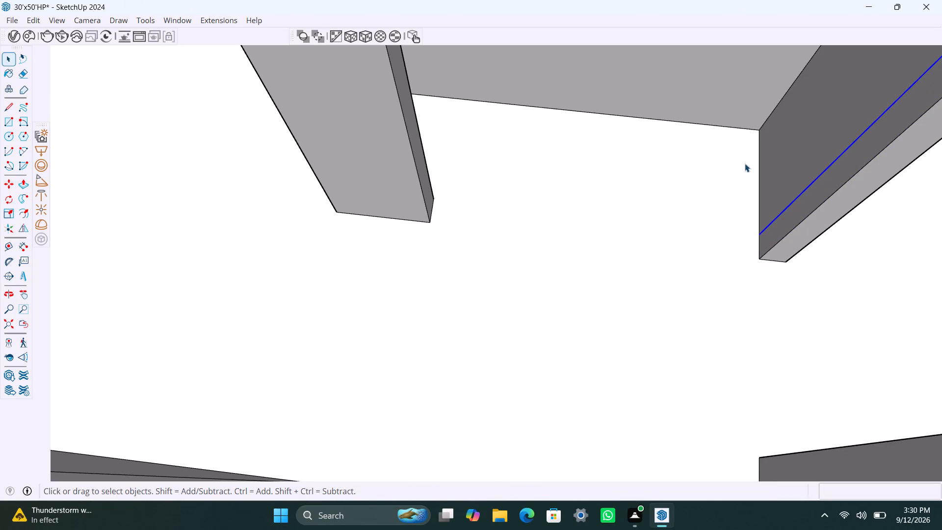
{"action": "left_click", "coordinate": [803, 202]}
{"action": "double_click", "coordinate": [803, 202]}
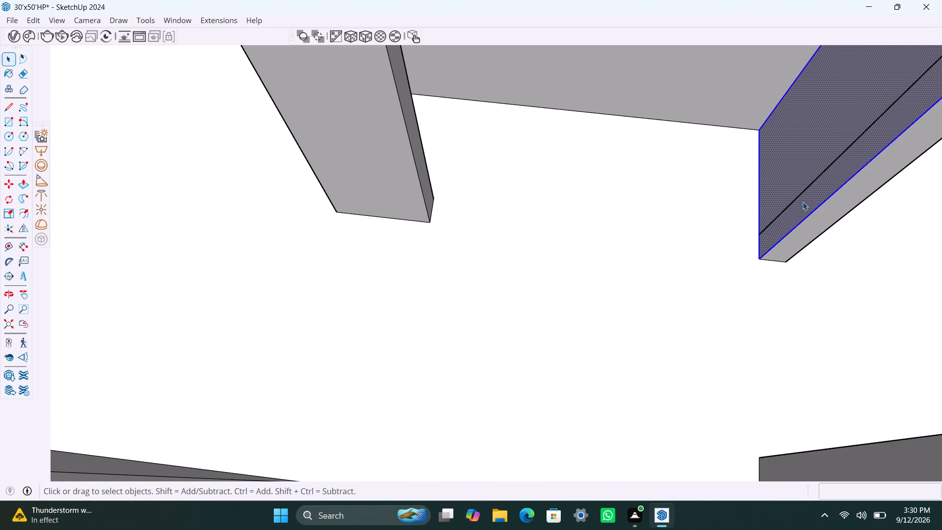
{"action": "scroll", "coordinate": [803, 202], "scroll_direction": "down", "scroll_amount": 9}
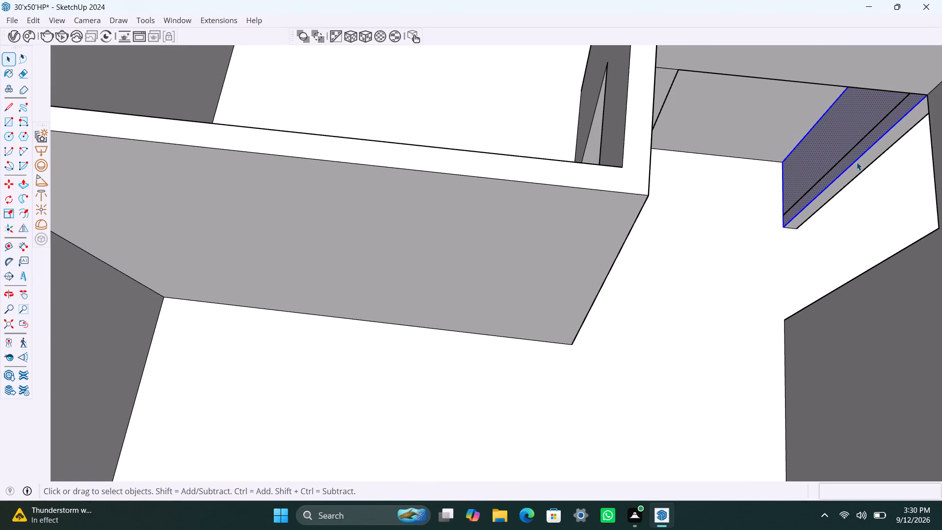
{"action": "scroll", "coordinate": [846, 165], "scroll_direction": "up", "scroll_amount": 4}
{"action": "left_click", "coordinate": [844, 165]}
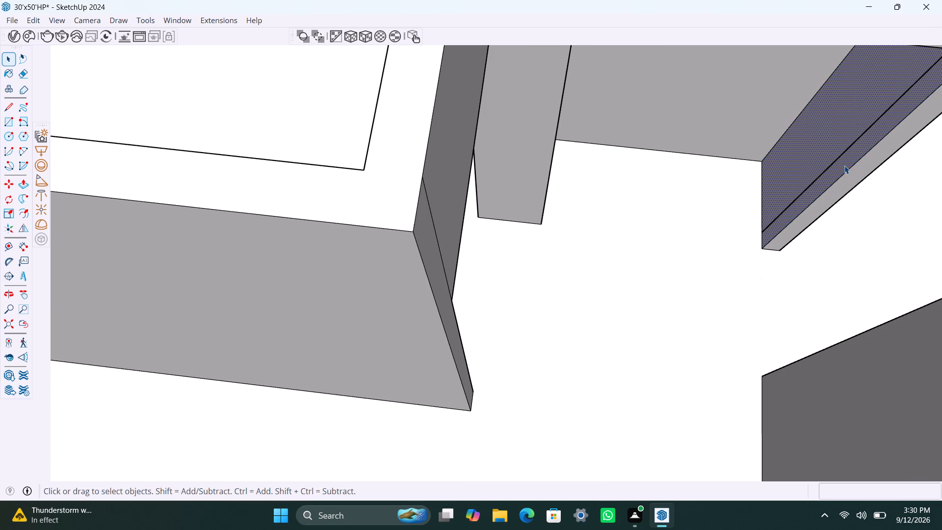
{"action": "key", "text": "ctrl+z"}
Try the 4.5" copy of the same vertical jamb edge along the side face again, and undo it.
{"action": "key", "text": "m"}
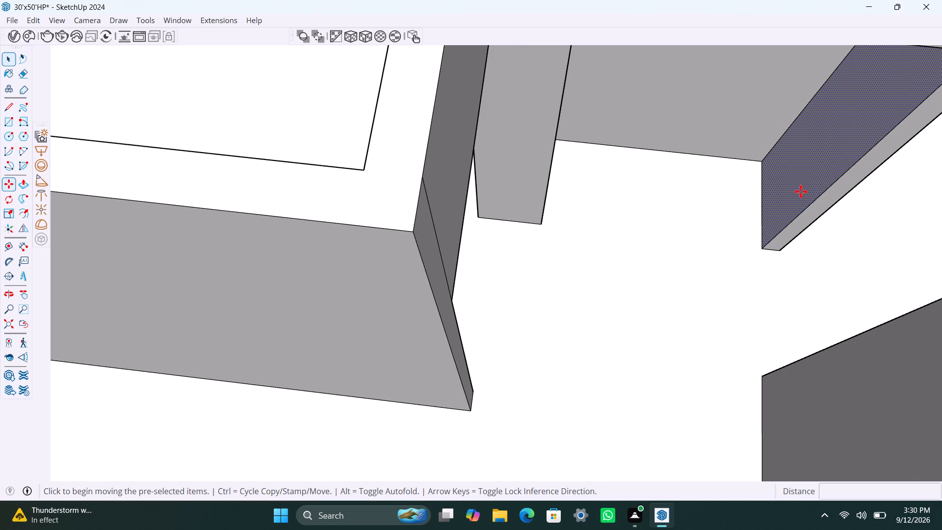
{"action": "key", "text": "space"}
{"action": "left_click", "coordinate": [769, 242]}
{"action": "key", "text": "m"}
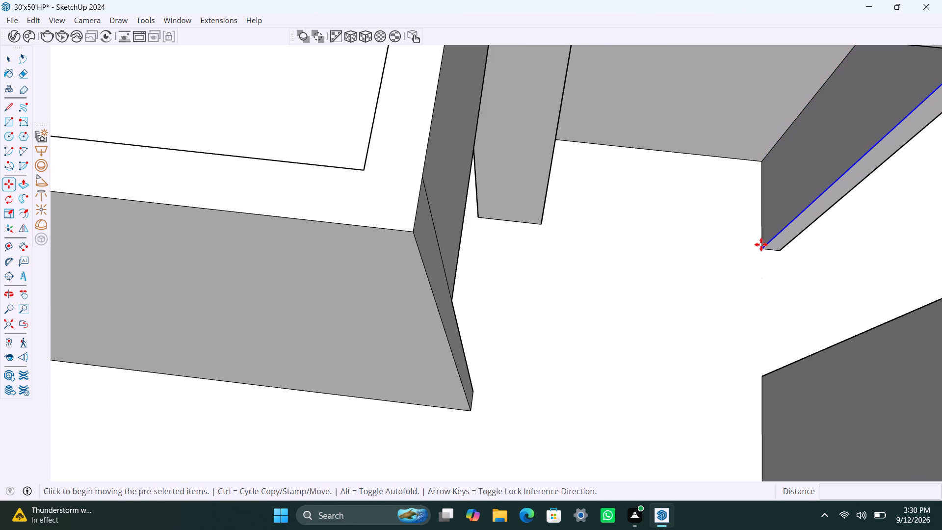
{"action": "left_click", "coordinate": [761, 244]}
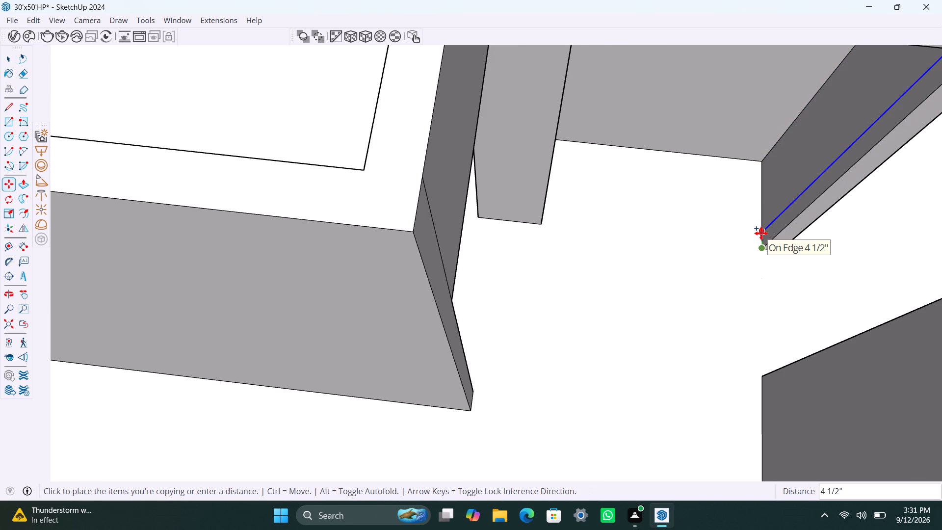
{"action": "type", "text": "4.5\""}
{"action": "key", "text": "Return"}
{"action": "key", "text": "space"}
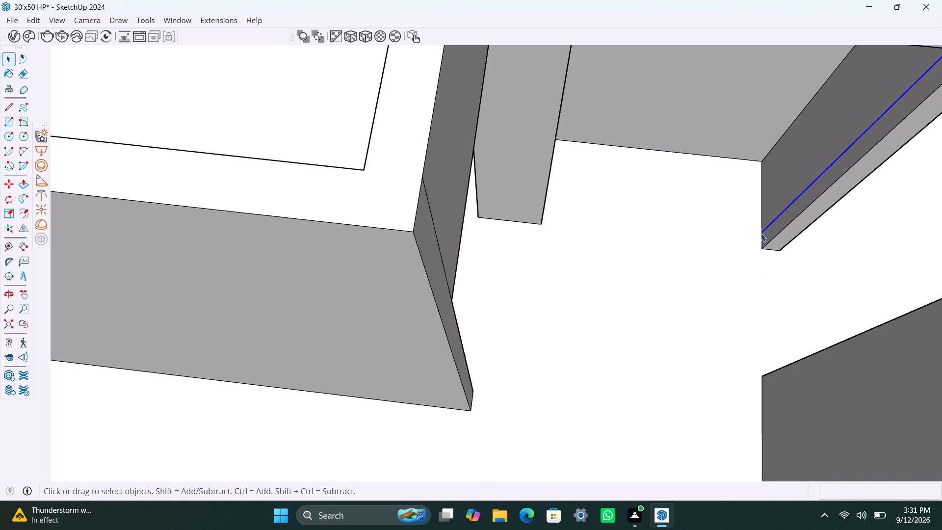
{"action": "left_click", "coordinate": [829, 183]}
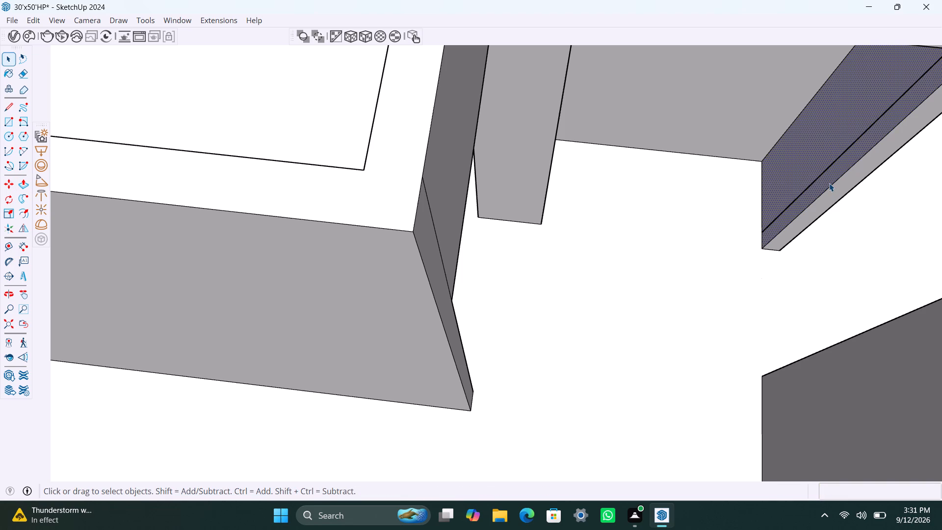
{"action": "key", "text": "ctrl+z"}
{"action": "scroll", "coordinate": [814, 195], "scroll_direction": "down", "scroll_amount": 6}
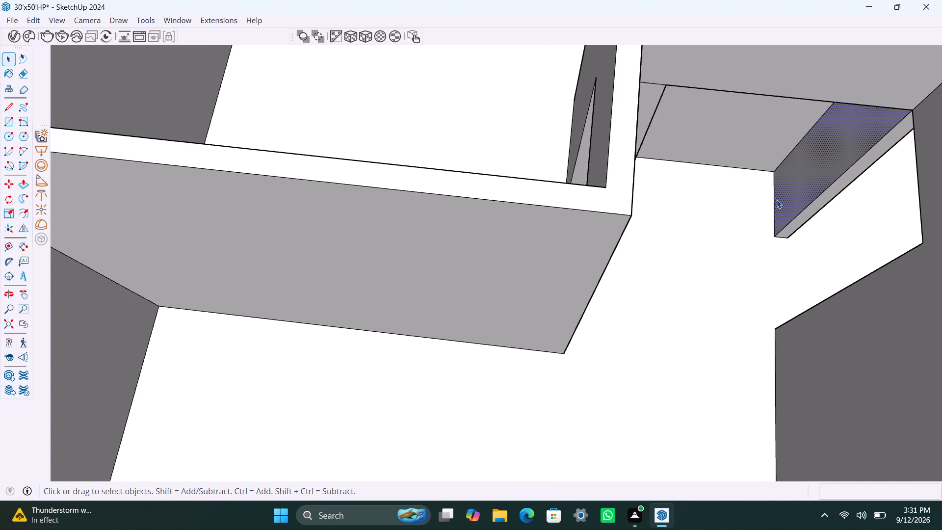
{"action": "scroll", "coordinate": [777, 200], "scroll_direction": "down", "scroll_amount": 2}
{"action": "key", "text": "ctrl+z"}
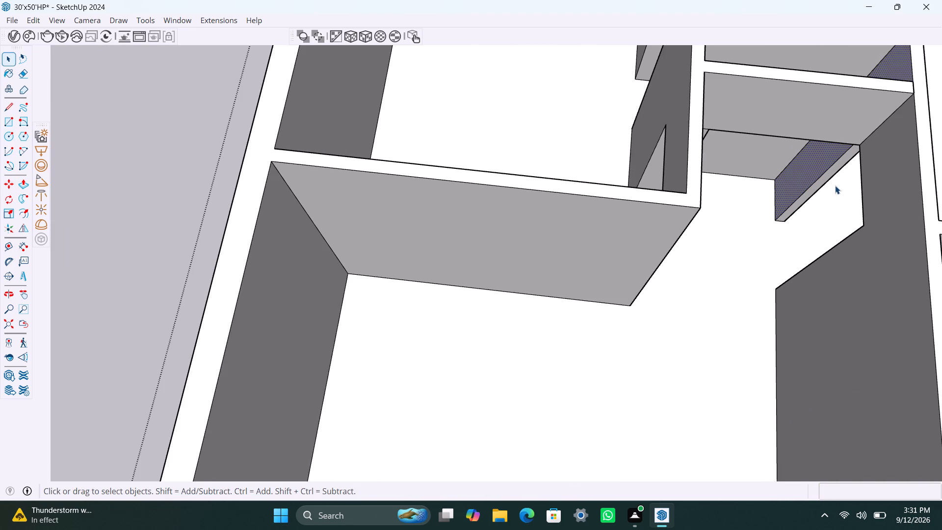
Select the wall face behind the opening below the hall header.
{"action": "key", "text": "space"}
{"action": "scroll", "coordinate": [833, 174], "scroll_direction": "down", "scroll_amount": 1}
{"action": "middle_click_drag", "start_coordinate": [846, 158], "coordinate": [749, 43]}
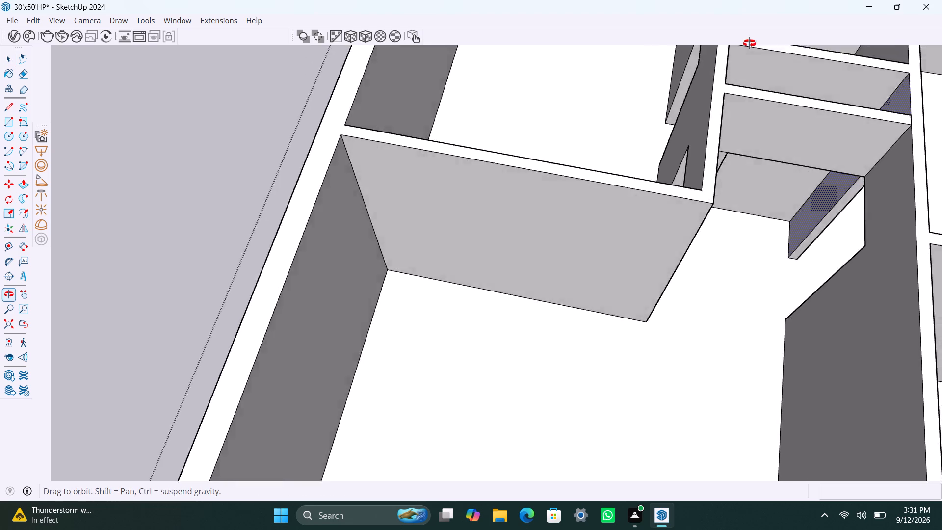
{"action": "middle_click_drag", "start_coordinate": [749, 43], "coordinate": [734, 35]}
{"action": "scroll", "coordinate": [749, 243], "scroll_direction": "down", "scroll_amount": 4}
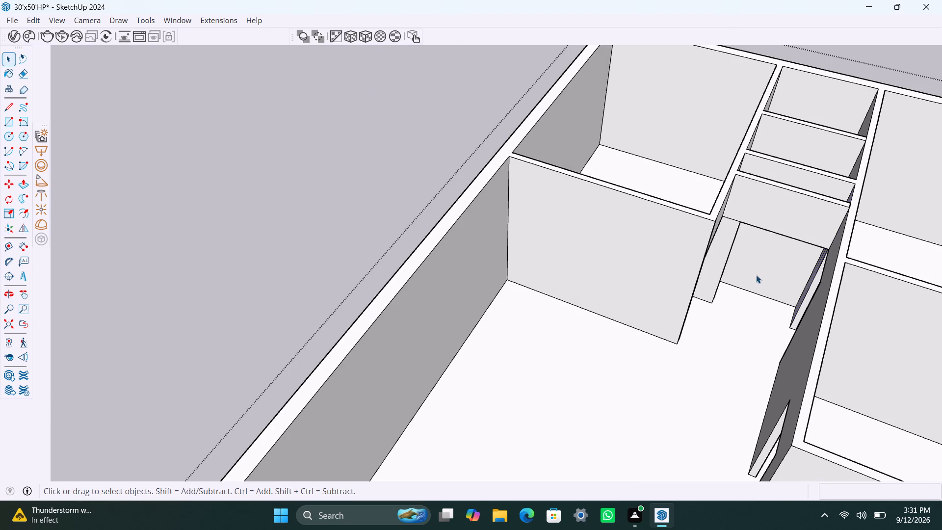
{"action": "left_click", "coordinate": [756, 275]}
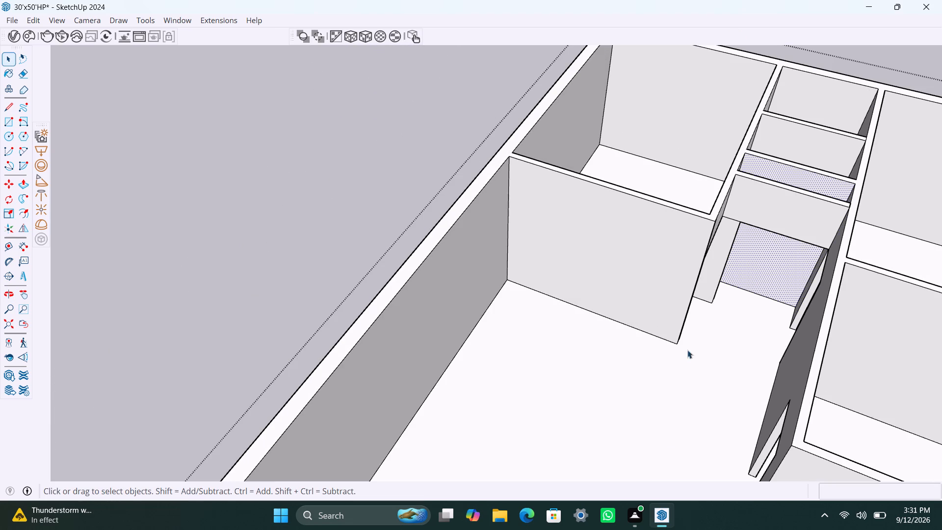
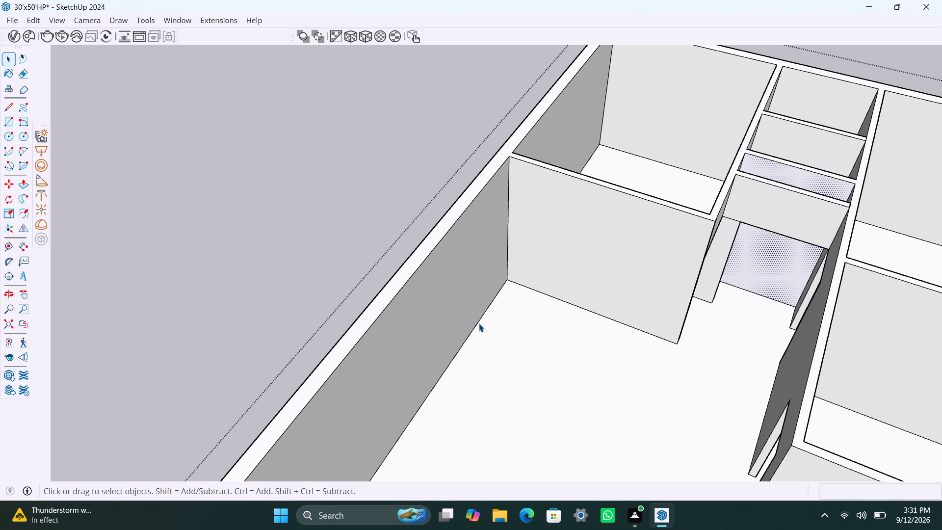
Deselect the wall face behind the hall opening and close the walls group for editing.
{"action": "scroll", "coordinate": [480, 323], "scroll_direction": "down", "scroll_amount": 3}
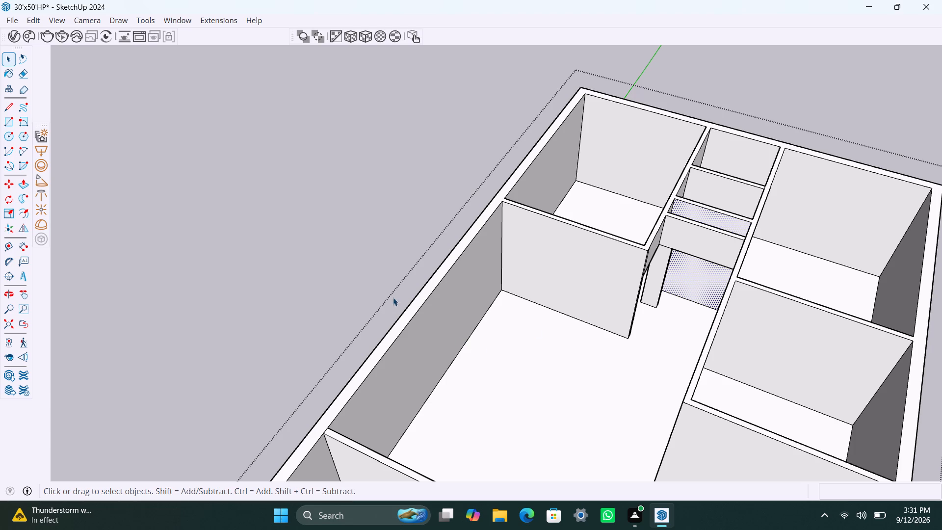
{"action": "scroll", "coordinate": [514, 316], "scroll_direction": "down", "scroll_amount": 4}
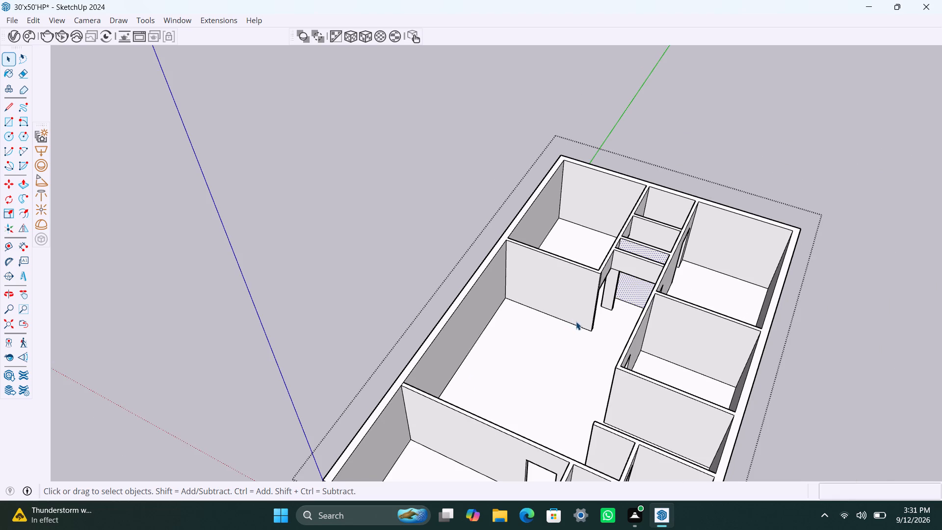
{"action": "middle_click_drag", "start_coordinate": [573, 320], "coordinate": [585, 277], "text": "shift"}
{"action": "scroll", "coordinate": [643, 253], "scroll_direction": "up", "scroll_amount": 2}
{"action": "left_click", "coordinate": [643, 251]}
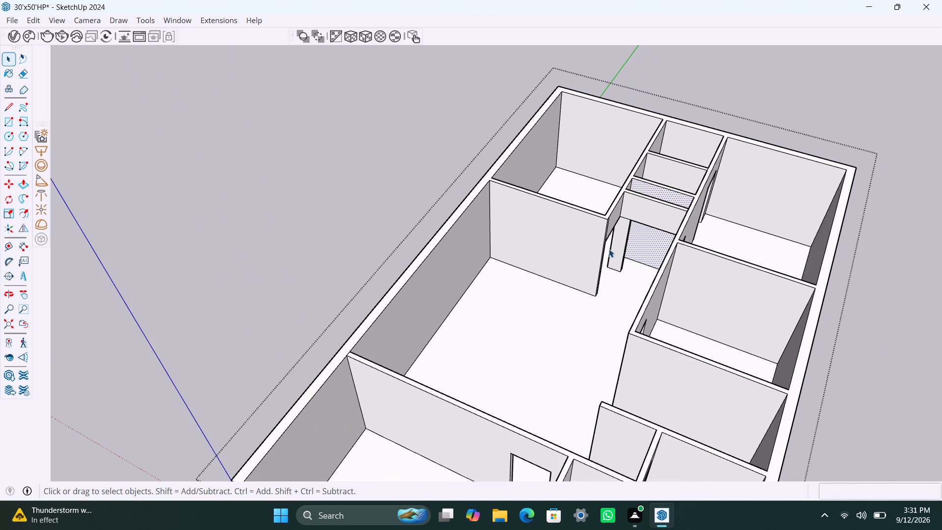
{"action": "left_click", "coordinate": [219, 91]}
Select the whole walls group and clean up its geometry with FixIt 101.
{"action": "scroll", "coordinate": [422, 246], "scroll_direction": "down", "scroll_amount": 8}
{"action": "middle_click_drag", "start_coordinate": [489, 261], "coordinate": [608, 406]}
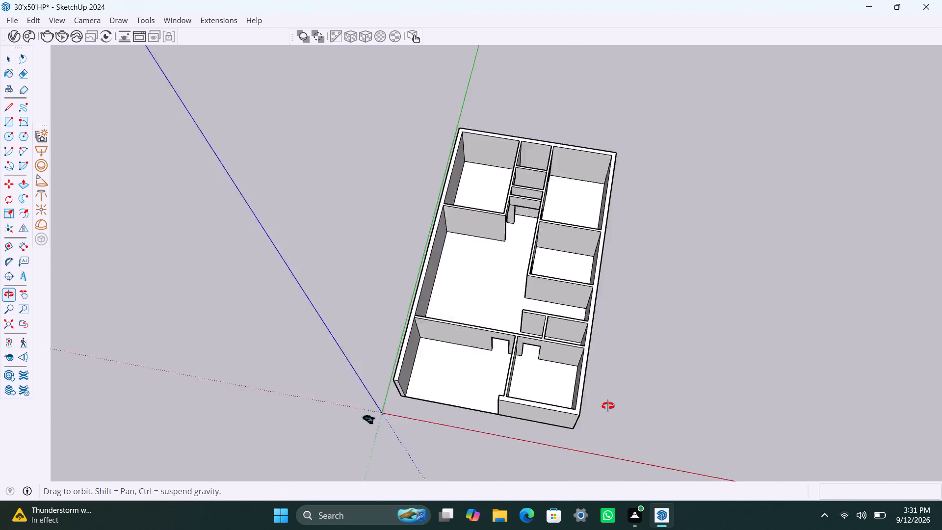
{"action": "middle_click_drag", "start_coordinate": [608, 406], "coordinate": [610, 410]}
{"action": "scroll", "coordinate": [552, 266], "scroll_direction": "up", "scroll_amount": 4}
{"action": "scroll", "coordinate": [511, 216], "scroll_direction": "up", "scroll_amount": 1}
{"action": "scroll", "coordinate": [515, 231], "scroll_direction": "down", "scroll_amount": 4}
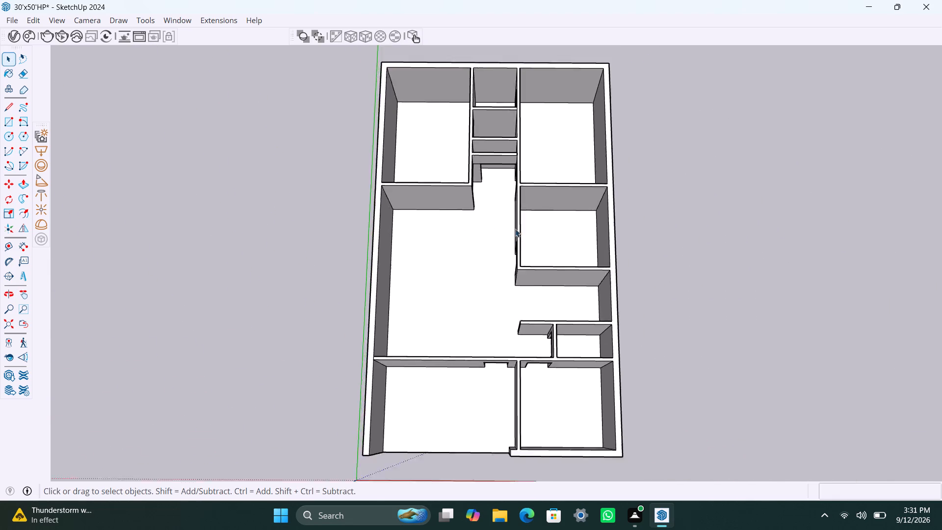
{"action": "left_click_drag", "start_coordinate": [478, 131], "coordinate": [477, 137]}
{"action": "right_click", "coordinate": [502, 176]}
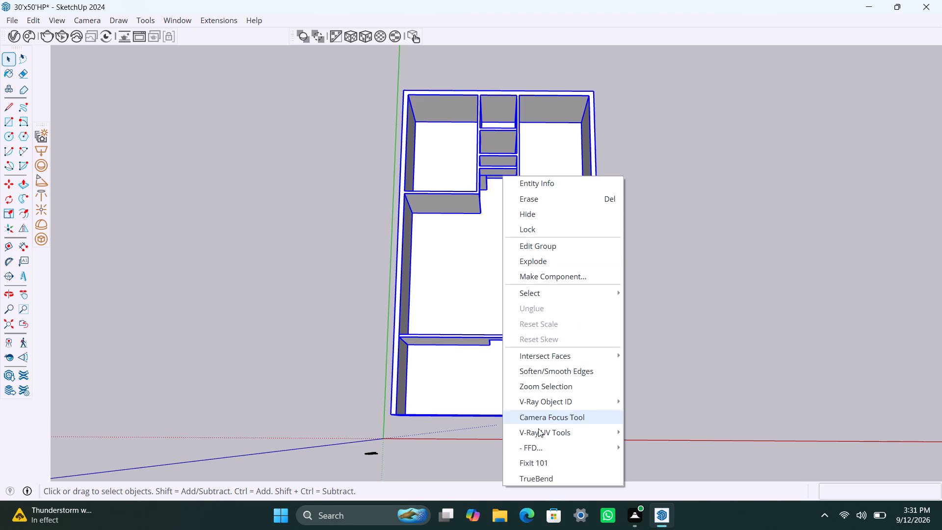
{"action": "left_click", "coordinate": [548, 467]}
{"action": "left_click", "coordinate": [504, 315]}
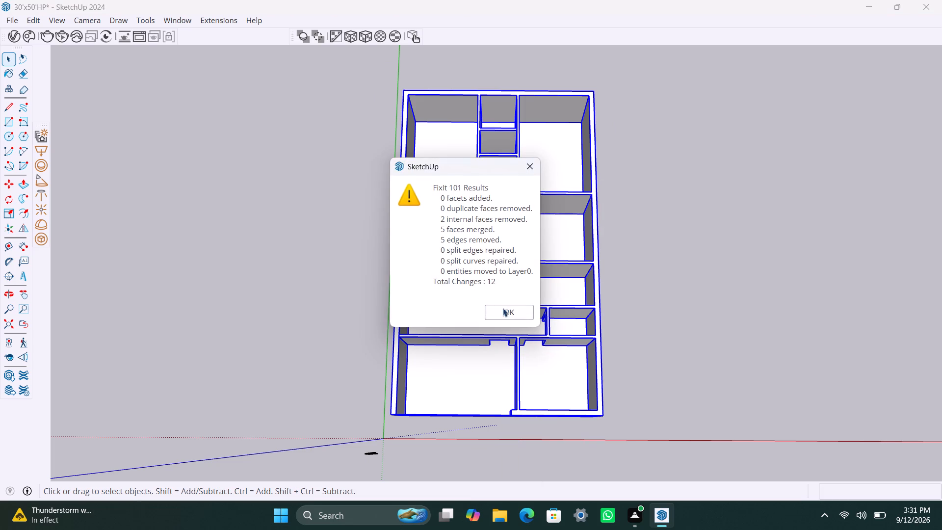
Run FixIt 101 on the walls group a second time and deselect the group.
{"action": "right_click", "coordinate": [469, 167]}
{"action": "left_click", "coordinate": [492, 450]}
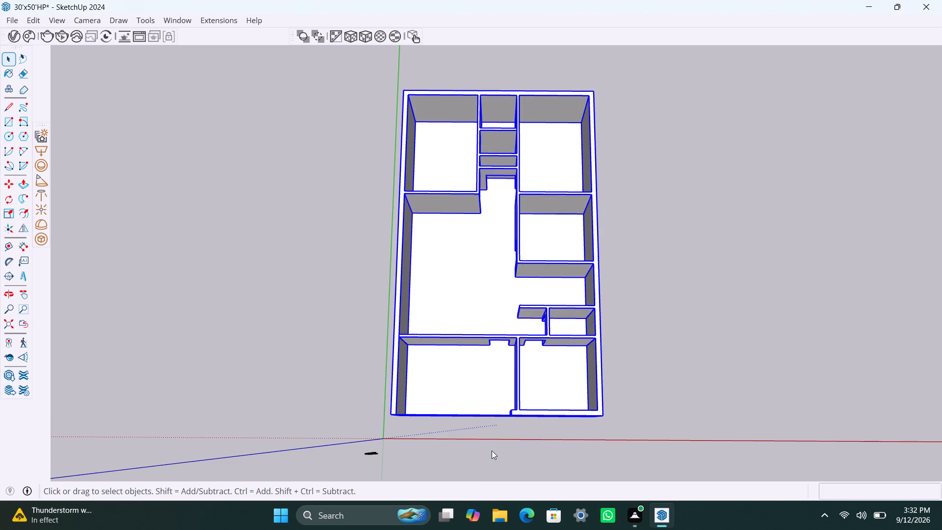
{"action": "left_click", "coordinate": [520, 312]}
{"action": "left_click", "coordinate": [787, 311]}
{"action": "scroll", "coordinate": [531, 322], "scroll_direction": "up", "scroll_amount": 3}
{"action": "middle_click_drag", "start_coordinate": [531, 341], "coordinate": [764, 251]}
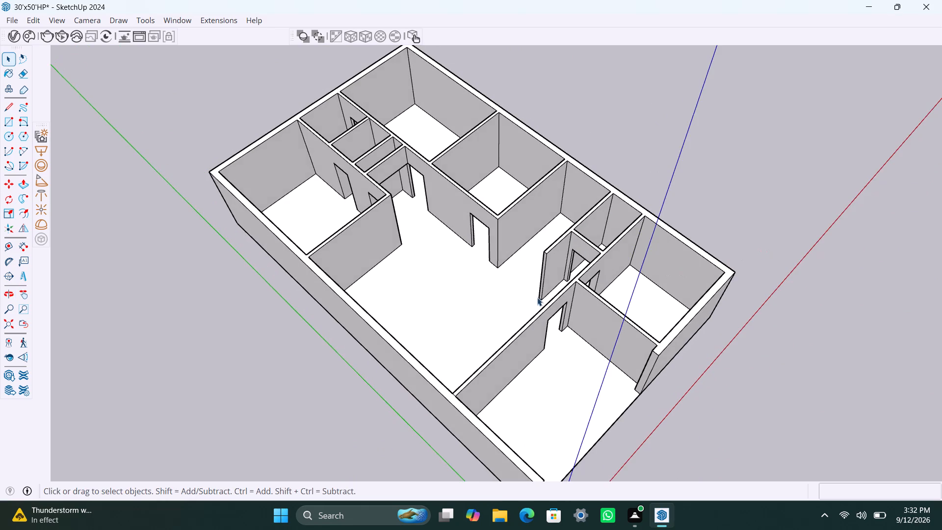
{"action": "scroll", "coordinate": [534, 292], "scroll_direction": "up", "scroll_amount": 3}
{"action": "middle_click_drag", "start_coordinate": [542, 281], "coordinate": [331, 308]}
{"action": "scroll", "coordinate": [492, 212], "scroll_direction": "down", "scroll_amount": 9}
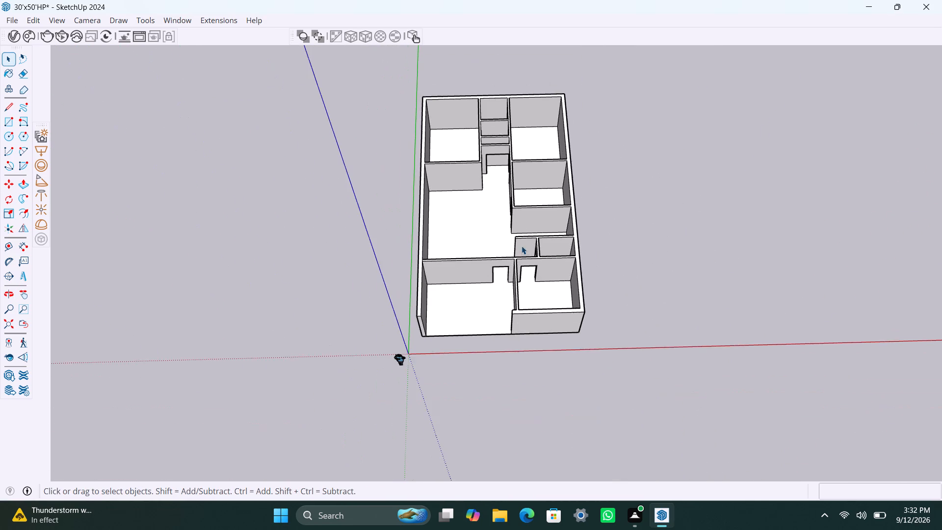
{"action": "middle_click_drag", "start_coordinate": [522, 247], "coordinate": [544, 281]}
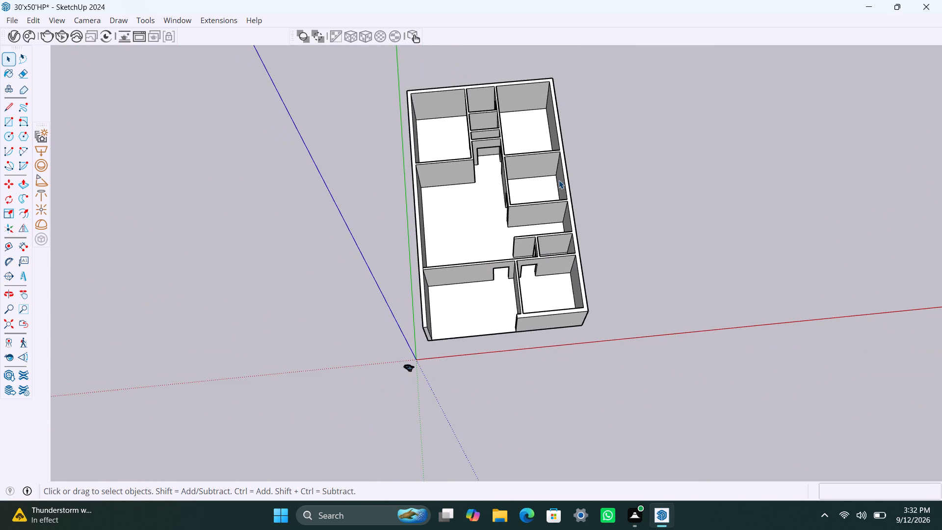
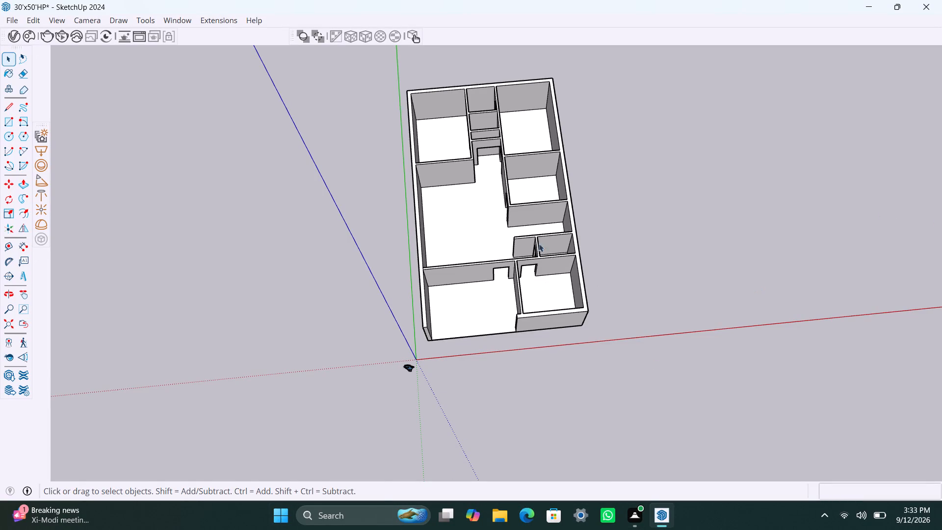
Inspect the cleaned-up walls group from above, checking the outer walls, room partitions and door openings across the whole floor plan.
{"action": "scroll", "coordinate": [543, 237], "scroll_direction": "down", "scroll_amount": 3}
{"action": "middle_click_drag", "start_coordinate": [528, 250], "coordinate": [468, 213]}
{"action": "scroll", "coordinate": [488, 206], "scroll_direction": "up", "scroll_amount": 8}
{"action": "middle_click_drag", "start_coordinate": [515, 202], "coordinate": [523, 204]}
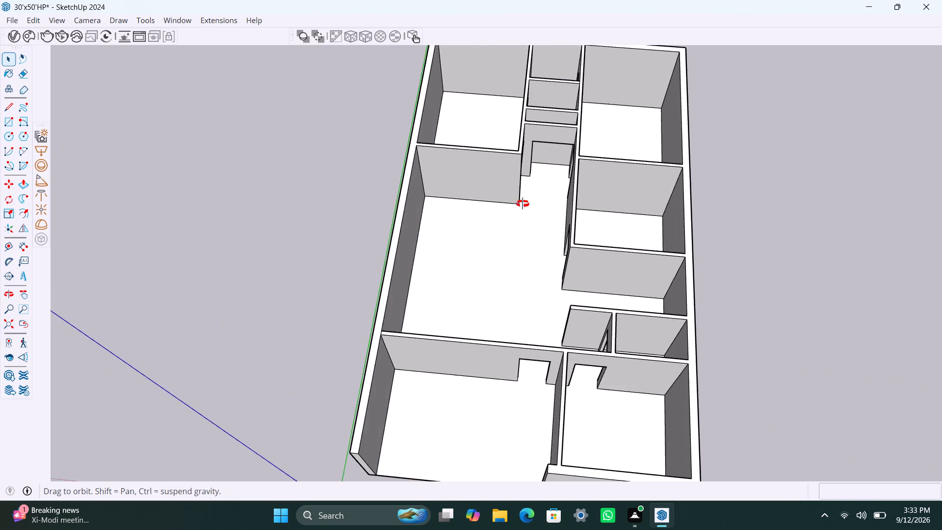
{"action": "middle_click_drag", "start_coordinate": [523, 204], "coordinate": [505, 220]}
{"action": "scroll", "coordinate": [502, 260], "scroll_direction": "down", "scroll_amount": 1}
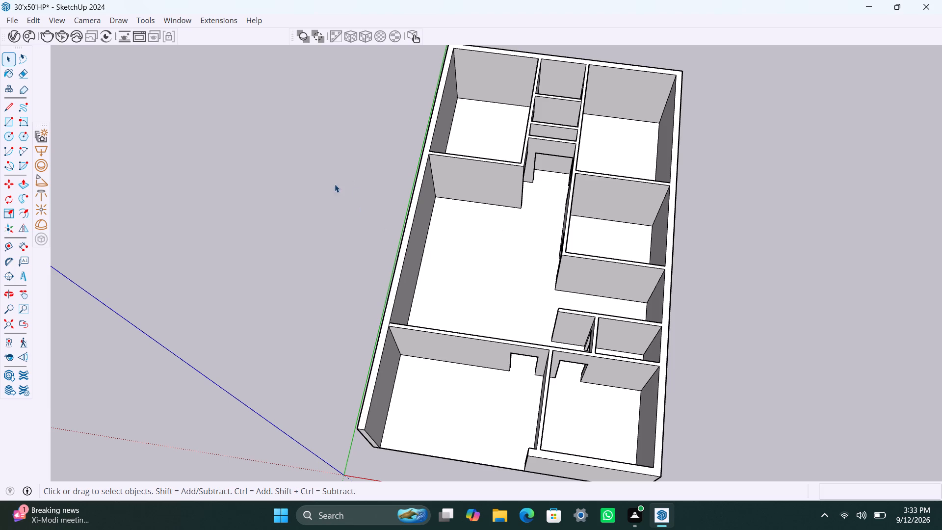
{"action": "scroll", "coordinate": [556, 259], "scroll_direction": "down", "scroll_amount": 4}
{"action": "middle_click_drag", "start_coordinate": [556, 257], "coordinate": [577, 227]}
{"action": "scroll", "coordinate": [528, 248], "scroll_direction": "up", "scroll_amount": 2}
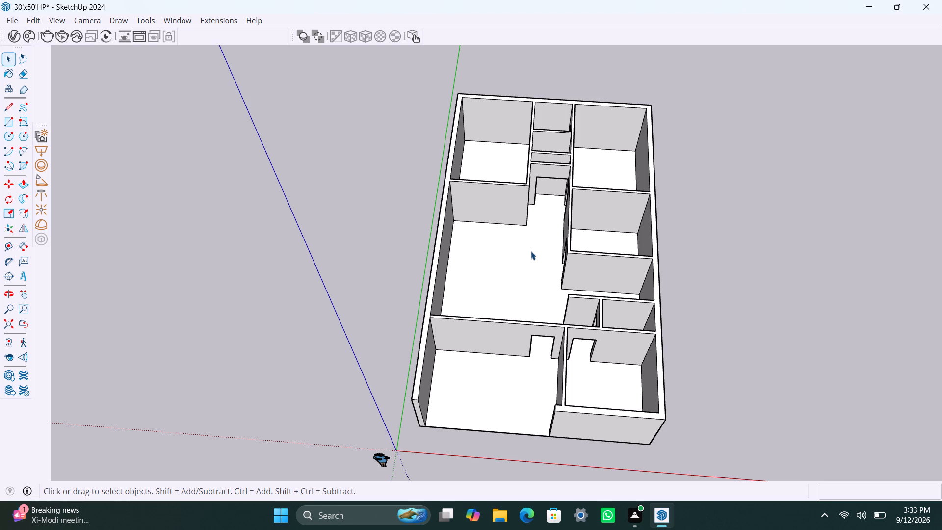
{"action": "scroll", "coordinate": [572, 253], "scroll_direction": "down", "scroll_amount": 2}
{"action": "scroll", "coordinate": [563, 226], "scroll_direction": "up", "scroll_amount": 1}
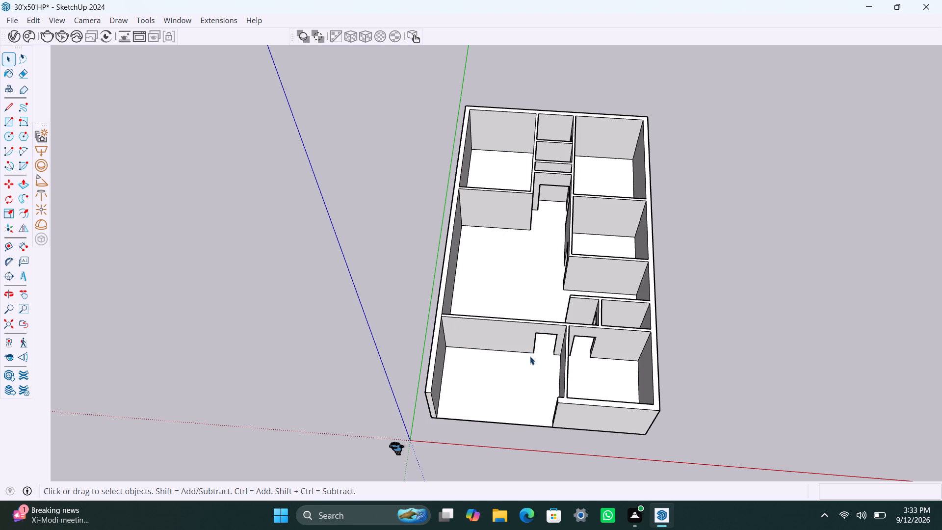
{"action": "scroll", "coordinate": [531, 357], "scroll_direction": "down", "scroll_amount": 2}
{"action": "scroll", "coordinate": [528, 361], "scroll_direction": "up", "scroll_amount": 4}
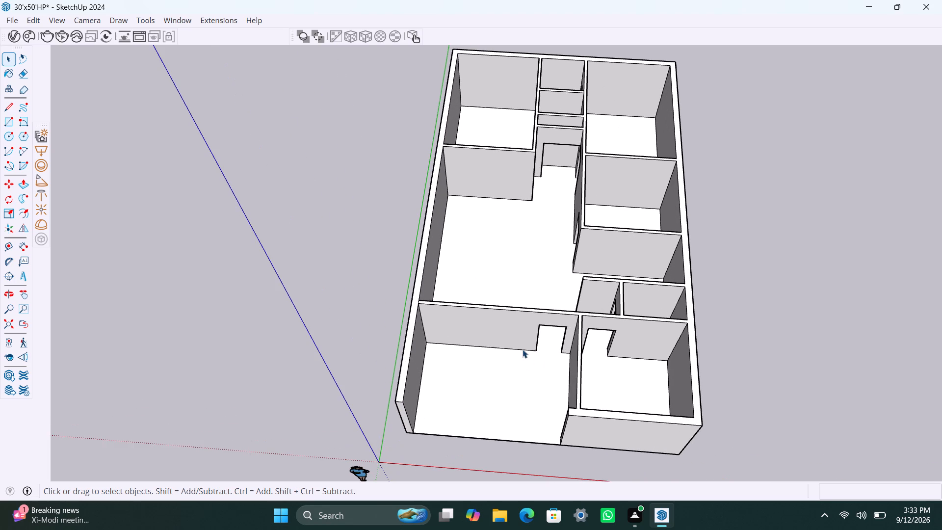
{"action": "scroll", "coordinate": [523, 349], "scroll_direction": "down", "scroll_amount": 1}
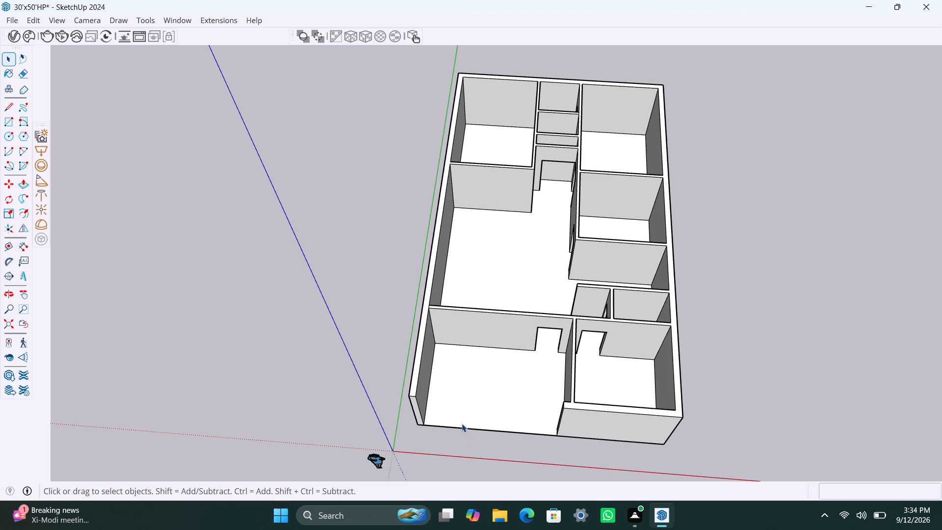
{"action": "middle_click_drag", "start_coordinate": [513, 415], "coordinate": [520, 405]}
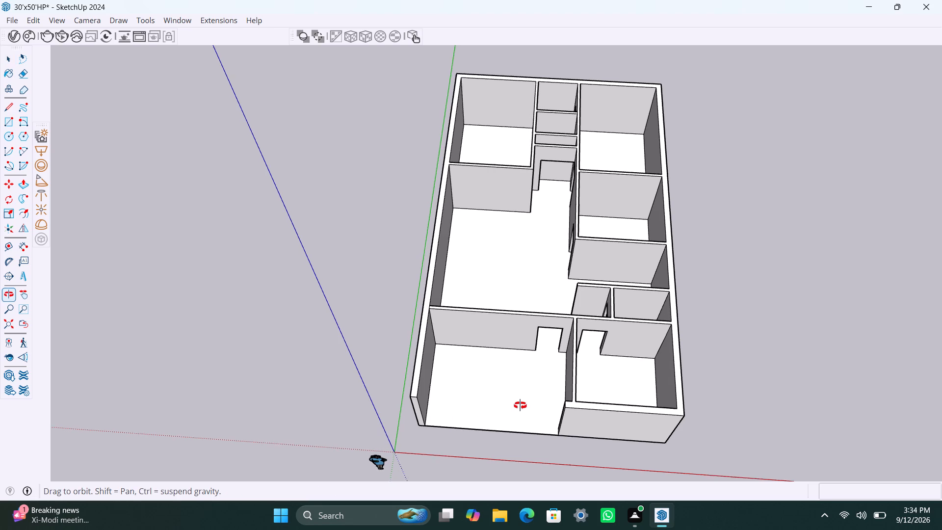
{"action": "middle_click_drag", "start_coordinate": [520, 405], "coordinate": [527, 403]}
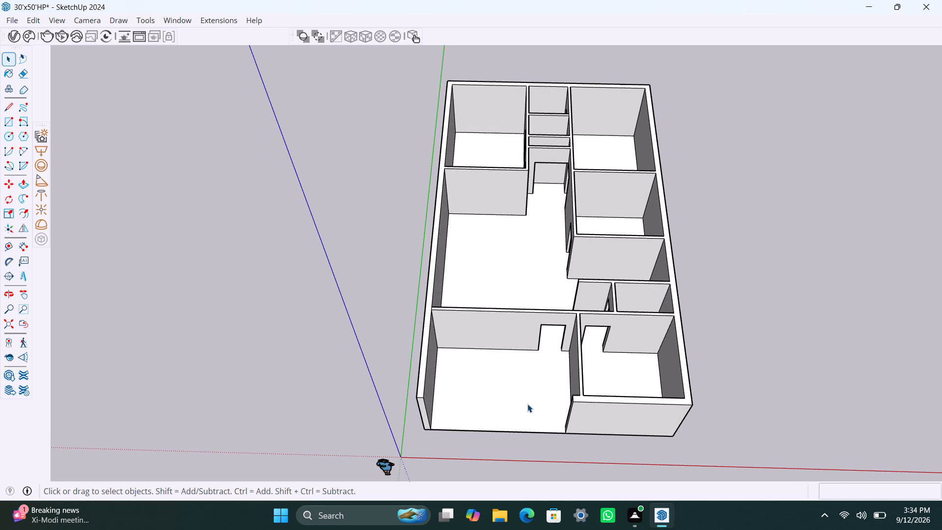
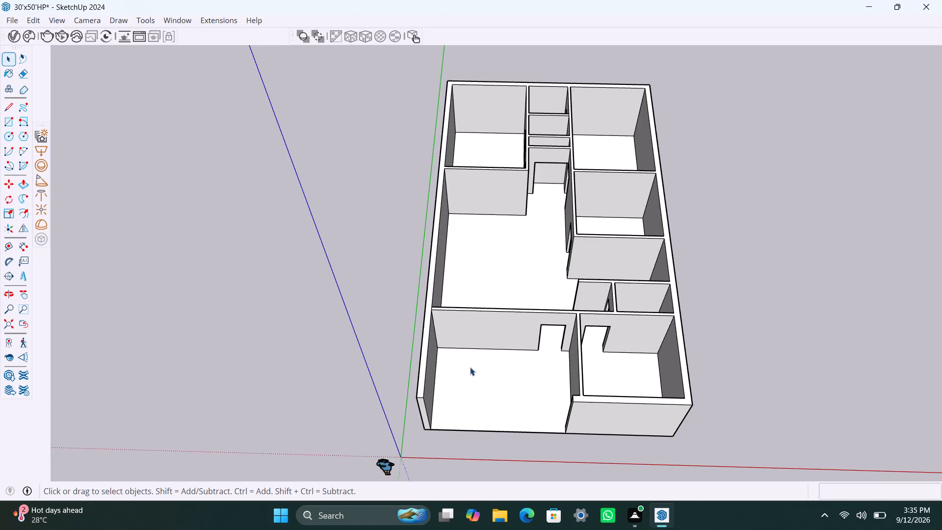
Place a vertical guide on the front room's outer wall, measured from its open-side edge, and a second guide 4' beyond it.
{"action": "scroll", "coordinate": [476, 358], "scroll_direction": "down", "scroll_amount": 1}
{"action": "scroll", "coordinate": [494, 341], "scroll_direction": "up", "scroll_amount": 1}
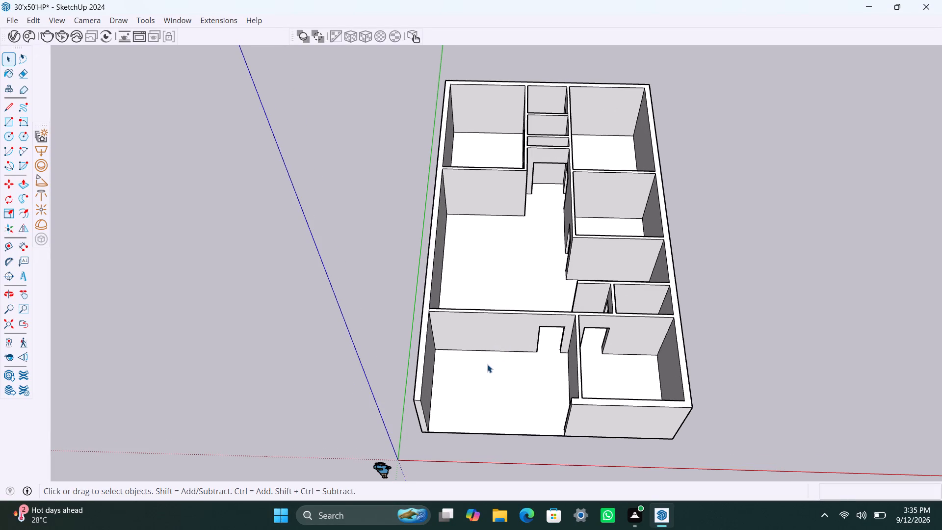
{"action": "scroll", "coordinate": [602, 414], "scroll_direction": "up", "scroll_amount": 2}
{"action": "middle_click_drag", "start_coordinate": [603, 412], "coordinate": [568, 289]}
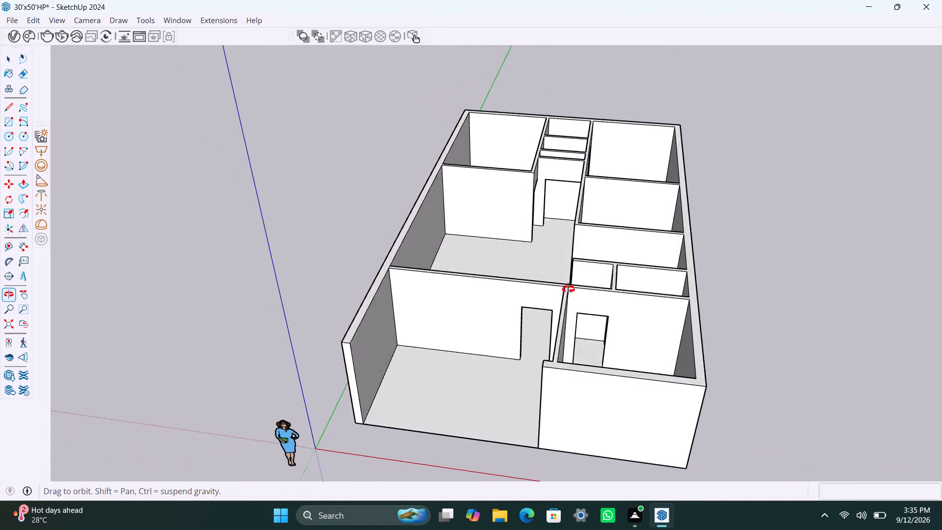
{"action": "middle_click_drag", "start_coordinate": [568, 289], "coordinate": [589, 258]}
{"action": "scroll", "coordinate": [639, 425], "scroll_direction": "up", "scroll_amount": 2}
{"action": "middle_click_drag", "start_coordinate": [645, 386], "coordinate": [645, 374]}
{"action": "key", "text": "t"}
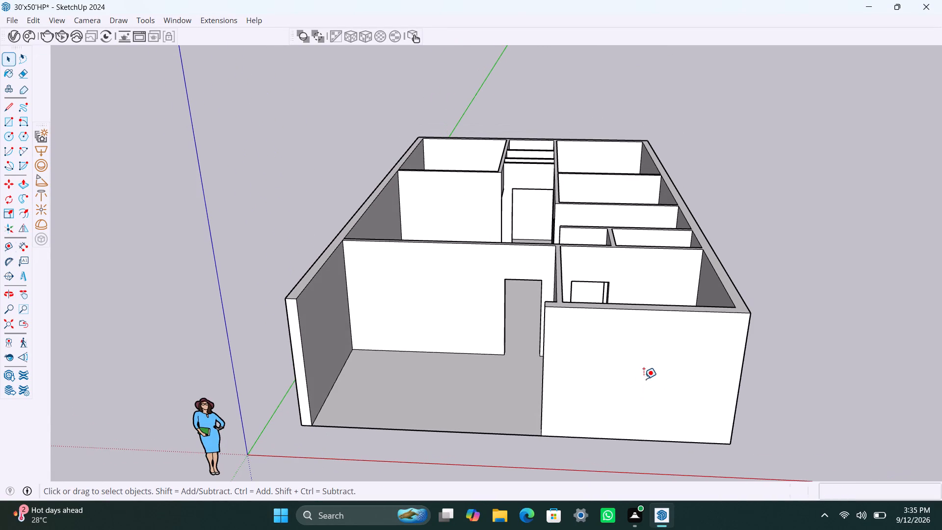
{"action": "left_click", "coordinate": [544, 357]}
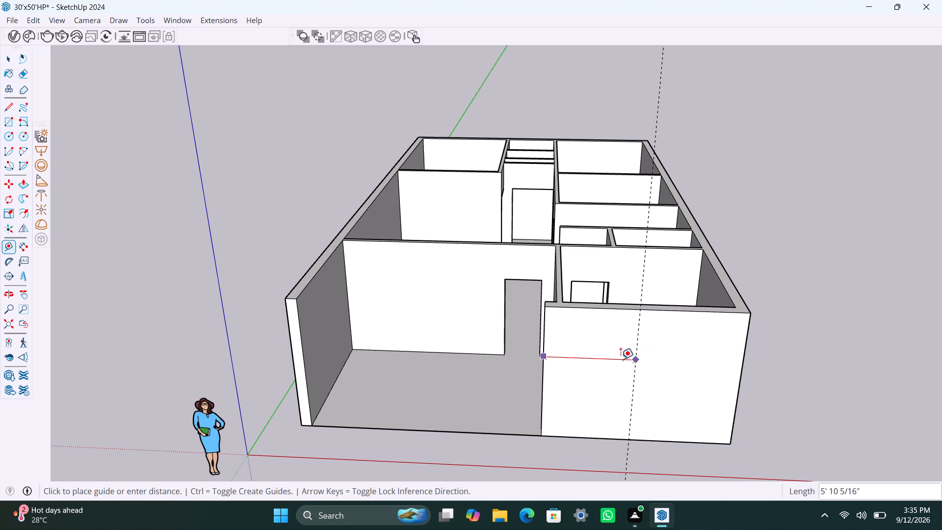
{"action": "left_click", "coordinate": [618, 359]}
{"action": "left_click", "coordinate": [619, 356]}
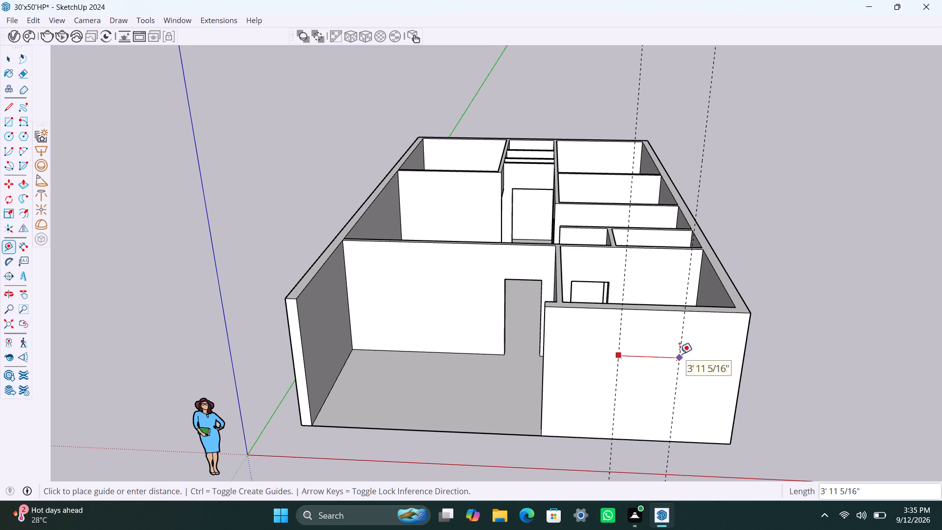
{"action": "type", "text": "4'"}
{"action": "key", "text": "Return"}
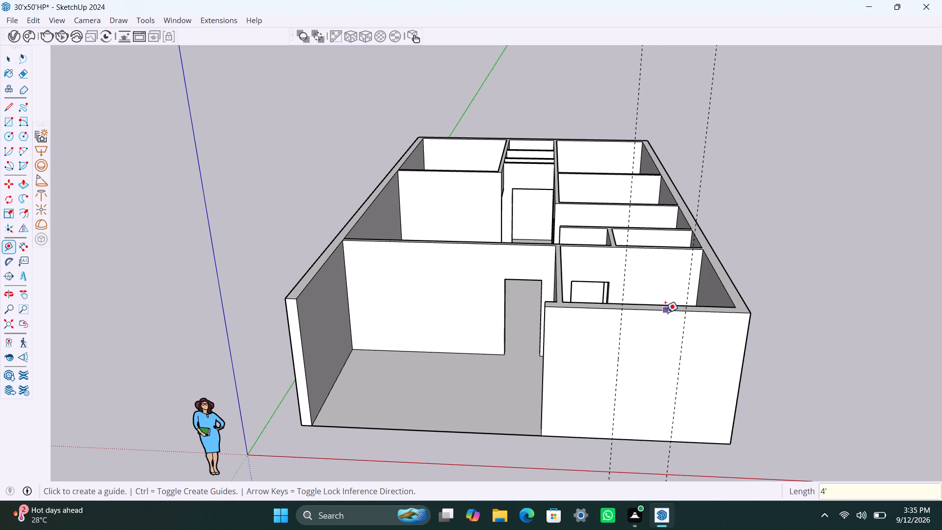
Add a horizontal guide 3' below the front wall's top edge and another 4' below that one.
{"action": "left_click", "coordinate": [665, 313]}
{"action": "type", "text": "3'"}
{"action": "key", "text": "Return"}
{"action": "left_click", "coordinate": [660, 354]}
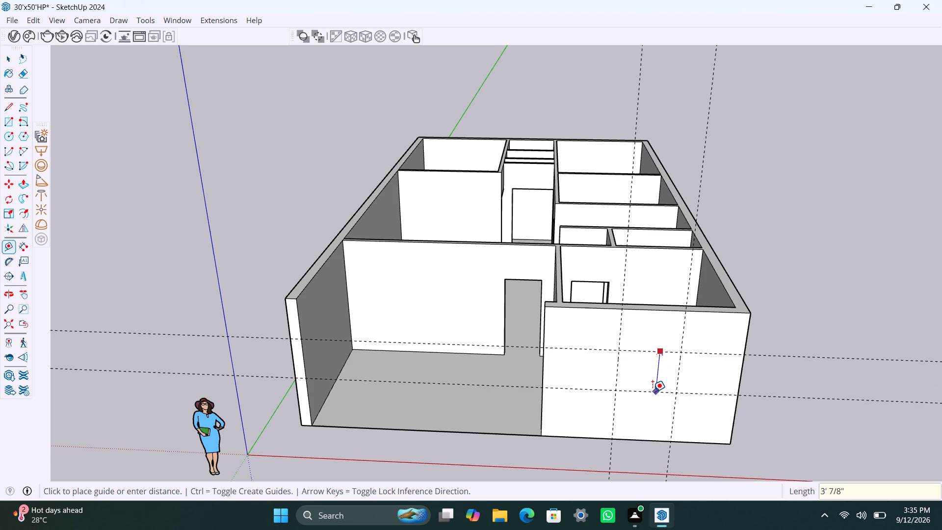
{"action": "key", "text": "4"}
{"action": "key", "text": "apostrophe"}
{"action": "key", "text": "Return"}
{"action": "key", "text": "space"}
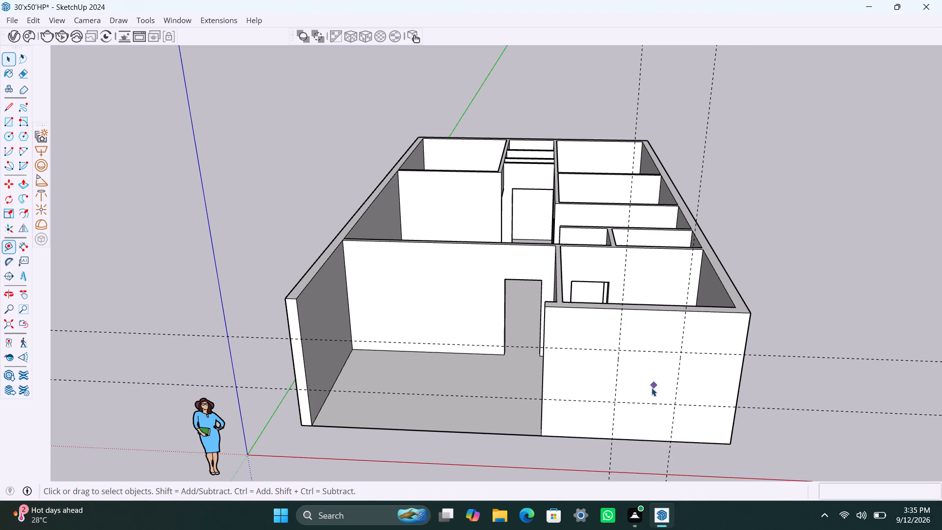
Inside the walls group, draw a 4' by 4' window rectangle between the front wall's guides and push it 9" through the wall.
{"action": "key", "text": "r"}
{"action": "key", "text": "space"}
{"action": "double_click", "coordinate": [635, 369]}
{"action": "left_click", "coordinate": [635, 369]}
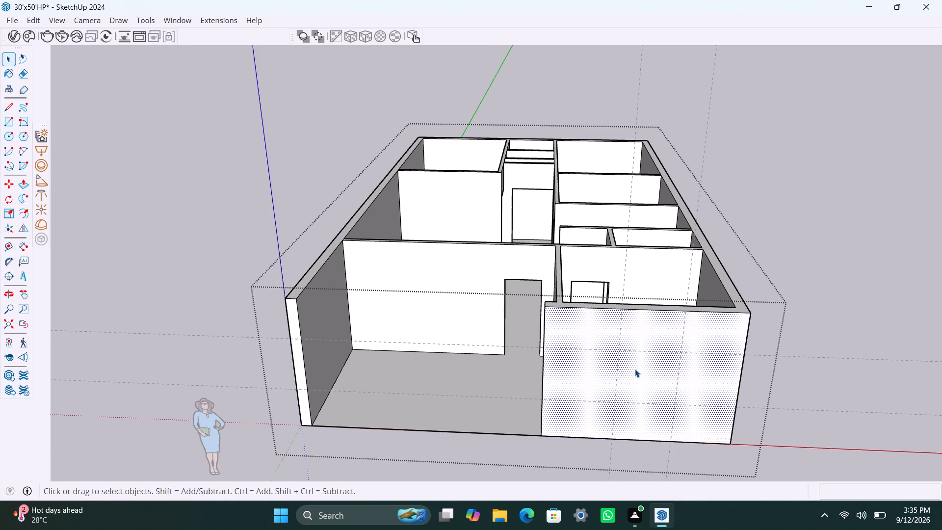
{"action": "key", "text": "r"}
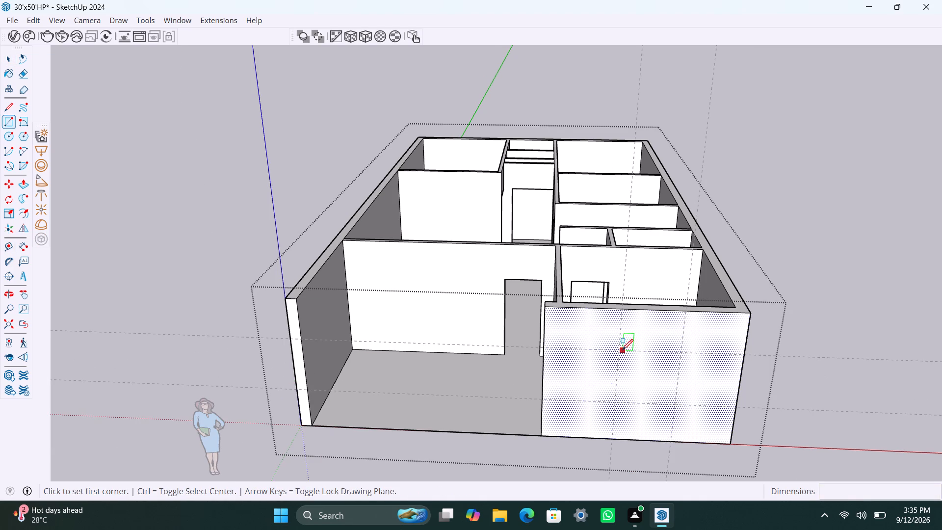
{"action": "left_click_drag", "start_coordinate": [620, 350], "coordinate": [626, 360]}
{"action": "left_click", "coordinate": [675, 403]}
{"action": "key", "text": "space"}
{"action": "left_click", "coordinate": [666, 387]}
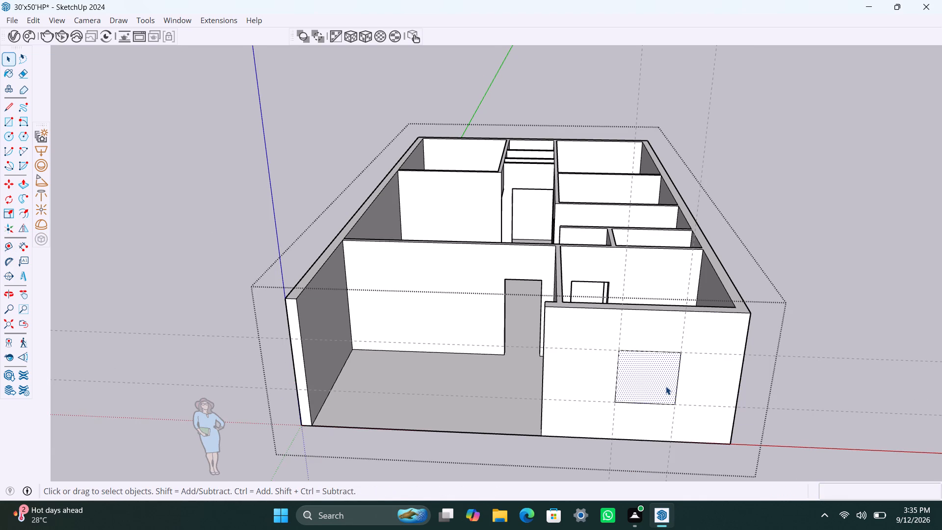
{"action": "key", "text": "p"}
{"action": "left_click", "coordinate": [665, 386]}
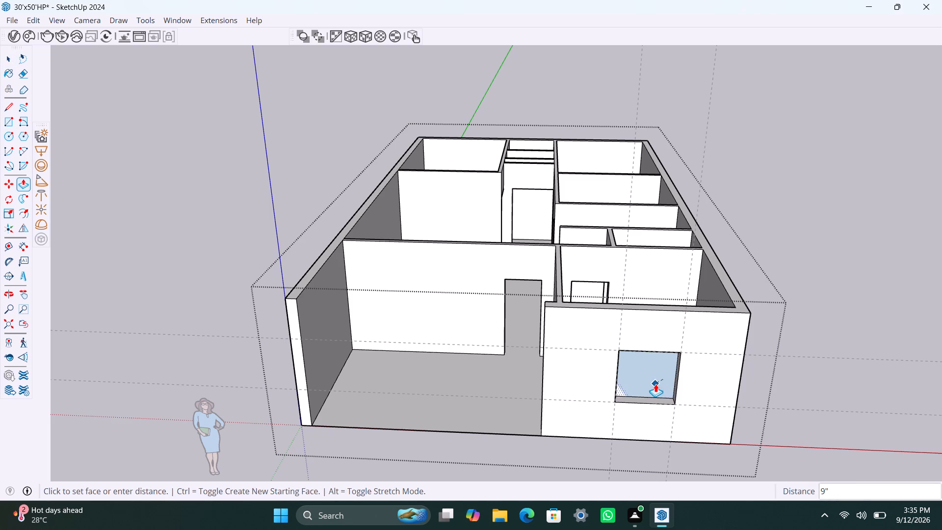
{"action": "left_click", "coordinate": [655, 384]}
{"action": "key", "text": "space"}
On the outer face of the adjoining long side wall, place a vertical guide about 12' from the front corner and another 2' beyond.
{"action": "scroll", "coordinate": [694, 387], "scroll_direction": "down", "scroll_amount": 4}
{"action": "middle_click_drag", "start_coordinate": [760, 357], "coordinate": [544, 326]}
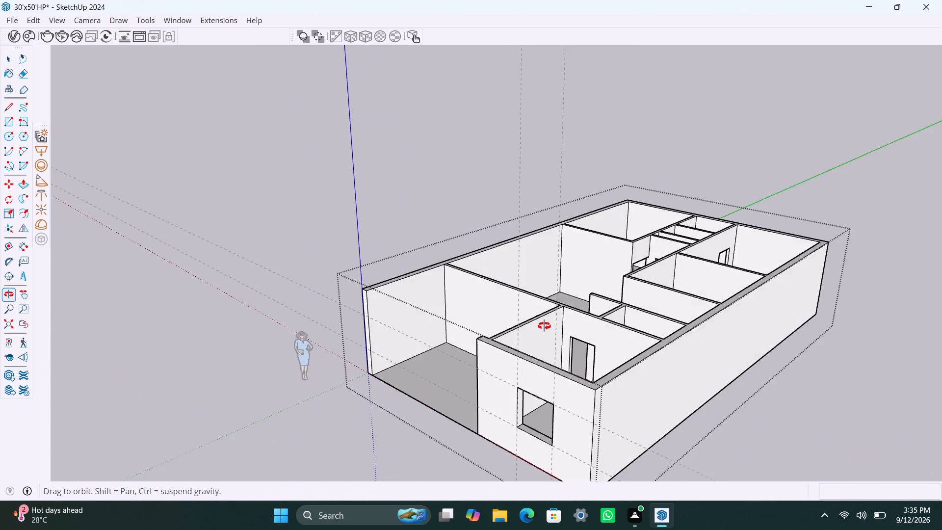
{"action": "middle_click_drag", "start_coordinate": [544, 326], "coordinate": [350, 310]}
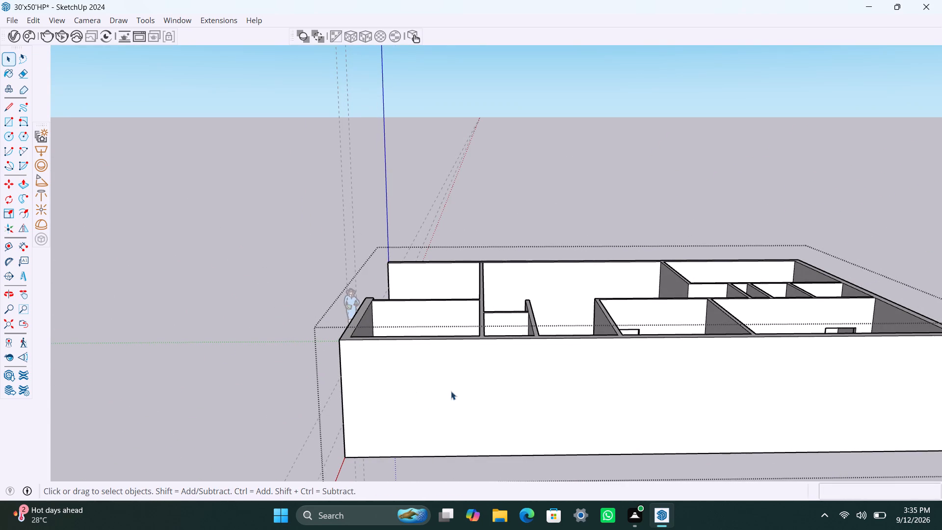
{"action": "middle_click_drag", "start_coordinate": [451, 391], "coordinate": [450, 345], "text": "shift"}
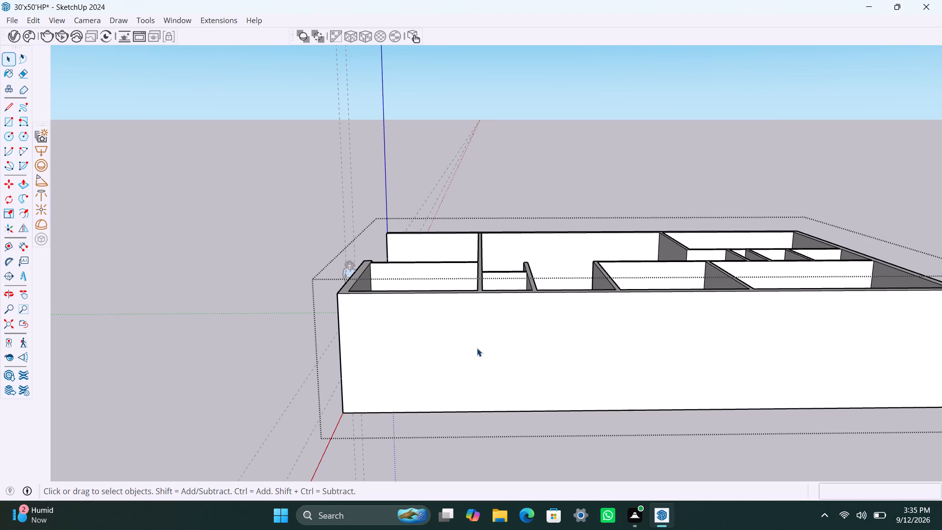
{"action": "scroll", "coordinate": [483, 348], "scroll_direction": "up", "scroll_amount": 2}
{"action": "key", "text": "t"}
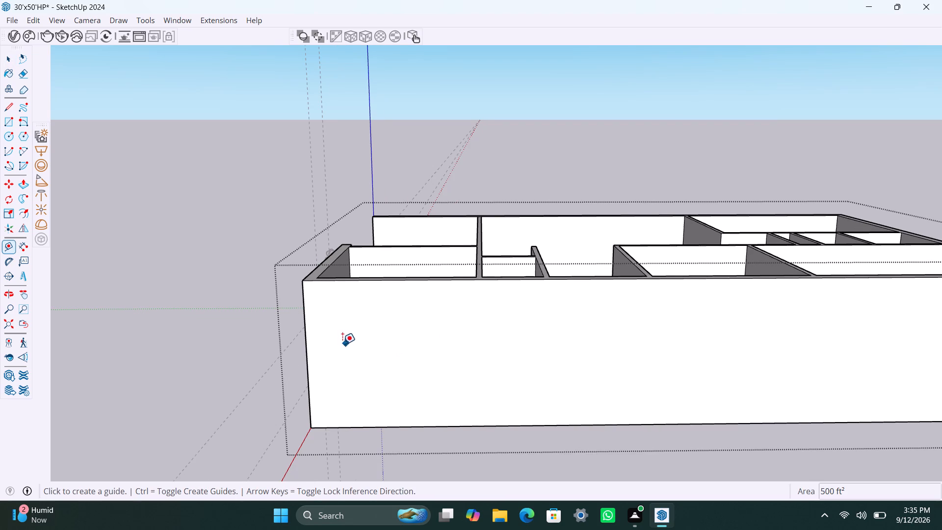
{"action": "left_click", "coordinate": [307, 347]}
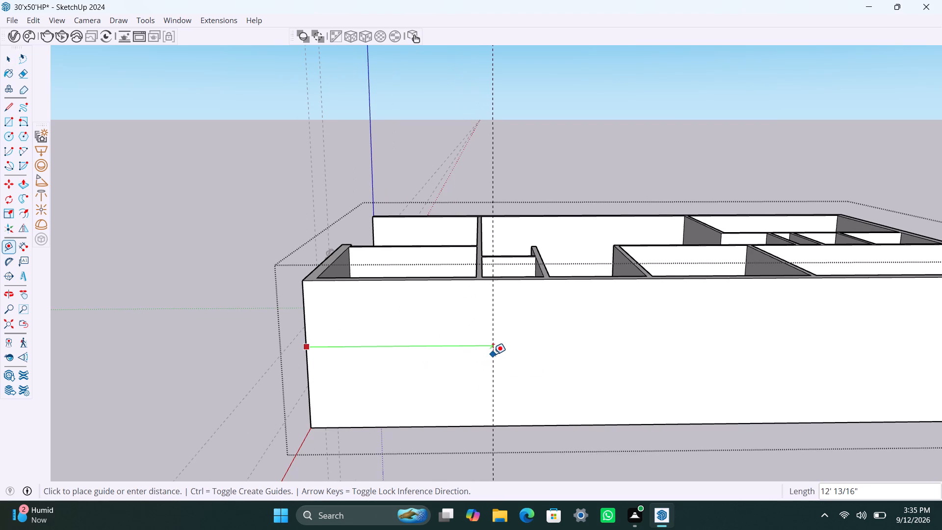
{"action": "left_click", "coordinate": [493, 354]}
{"action": "left_click", "coordinate": [494, 351]}
{"action": "key", "text": "2"}
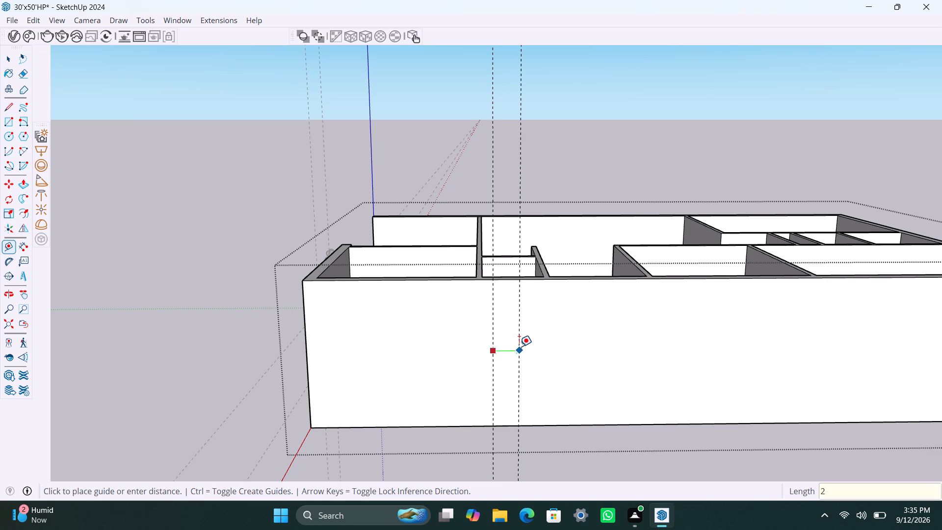
{"action": "key", "text": "apostrophe"}
{"action": "key", "text": "Return"}
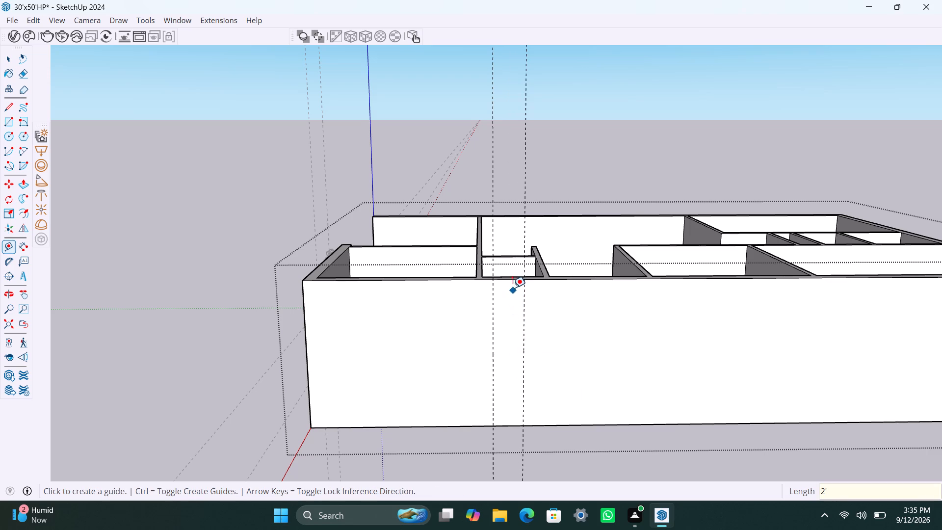
Add a horizontal guide 3' below the long side wall's top edge and another 2' below that one.
{"action": "left_click", "coordinate": [511, 281]}
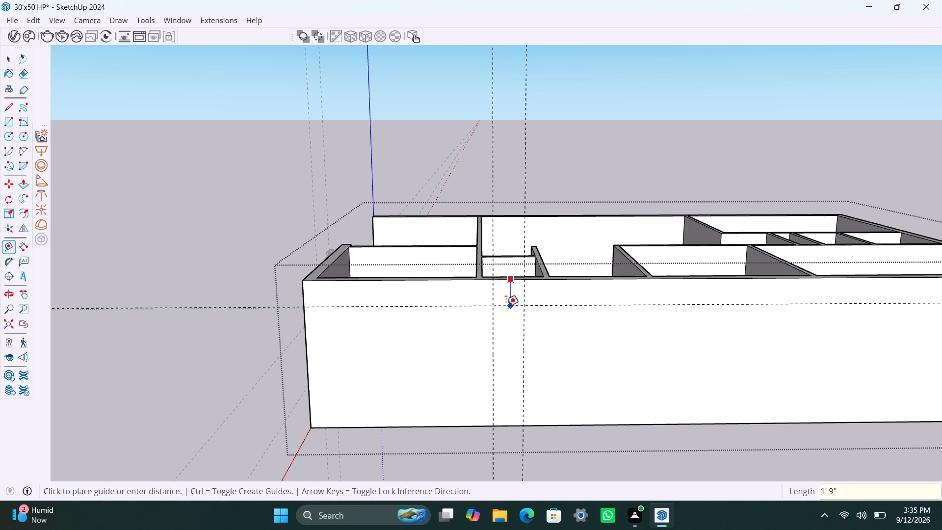
{"action": "key", "text": "3"}
{"action": "key", "text": "apostrophe"}
{"action": "key", "text": "Return"}
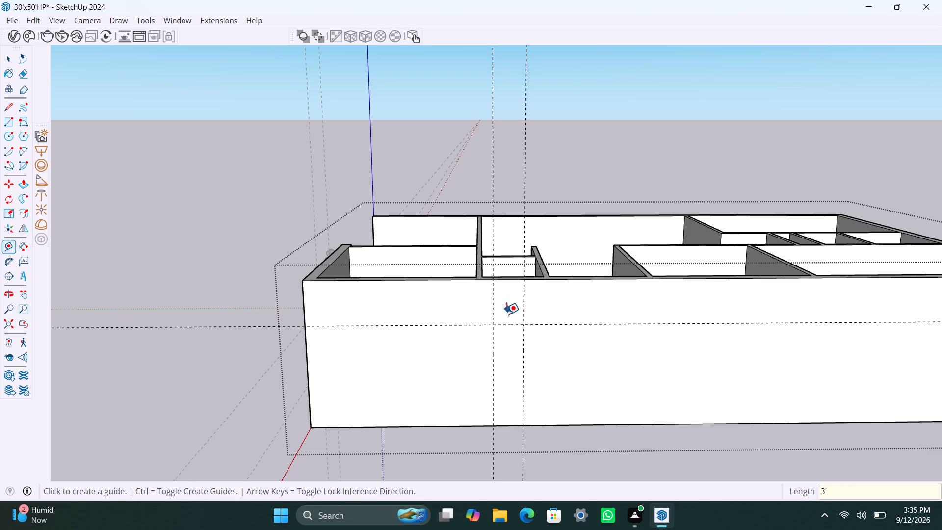
{"action": "left_click_drag", "start_coordinate": [510, 322], "coordinate": [510, 327]}
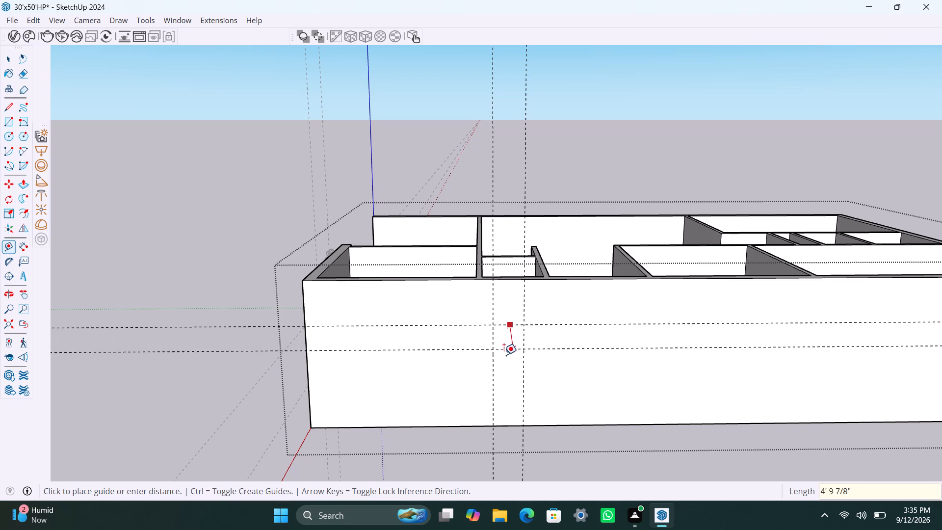
{"action": "key", "text": "2"}
{"action": "key", "text": "apostrophe"}
{"action": "key", "text": "Return"}
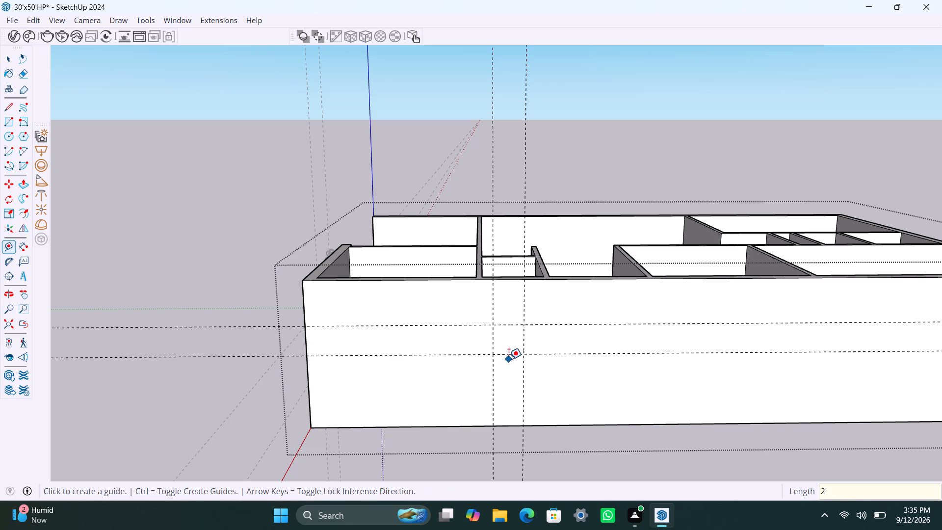
Draw a 2' by 2' rectangle between the long side wall's guides and push it 9" through to cut a small window opening.
{"action": "key", "text": "r"}
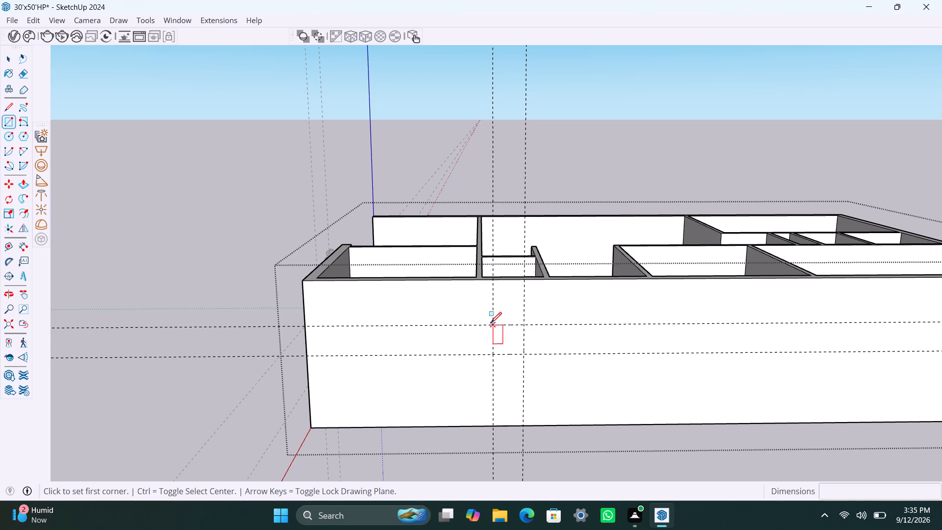
{"action": "left_click", "coordinate": [491, 323]}
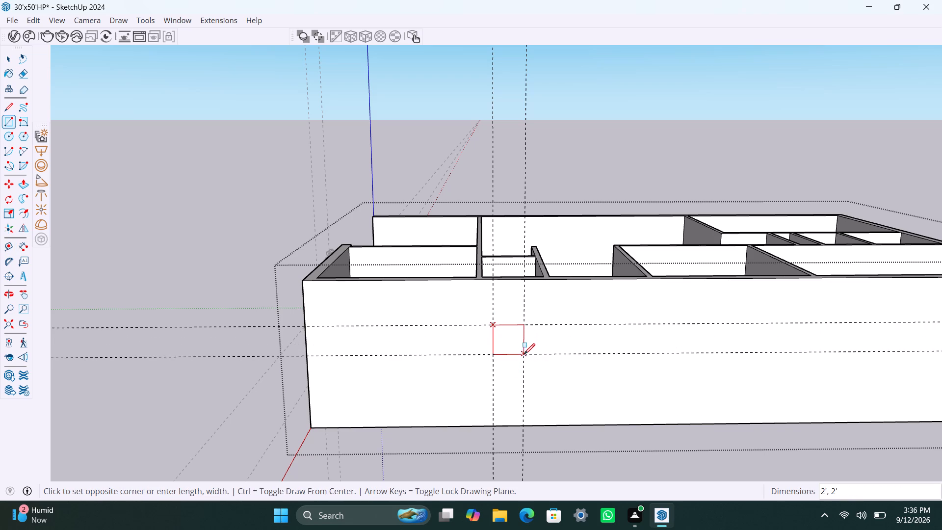
{"action": "left_click", "coordinate": [523, 357]}
{"action": "key", "text": "space"}
{"action": "left_click", "coordinate": [520, 343]}
{"action": "key", "text": "p"}
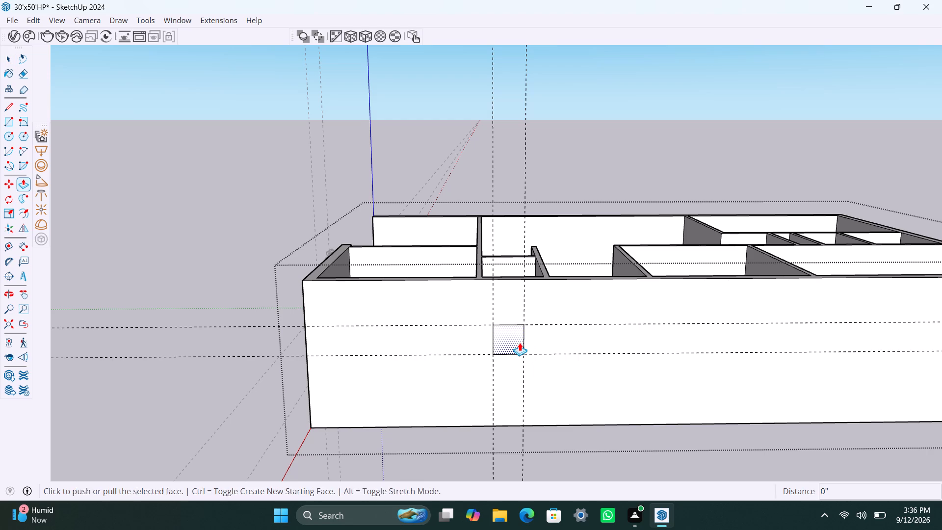
{"action": "left_click", "coordinate": [520, 343]}
{"action": "left_click", "coordinate": [506, 340]}
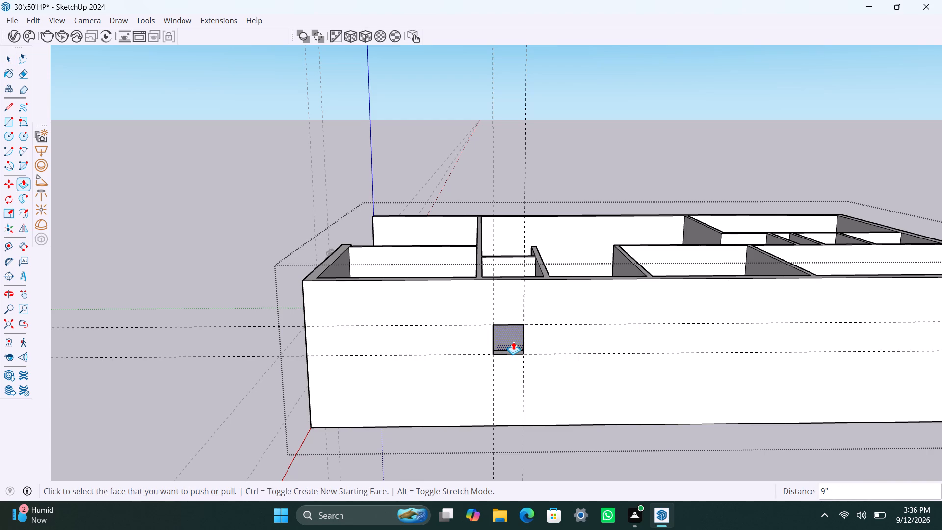
Place a vertical guide about 2' 11" past the small opening's far-side guide, plus another 4' beyond it.
{"action": "key", "text": "t"}
{"action": "left_click", "coordinate": [523, 314]}
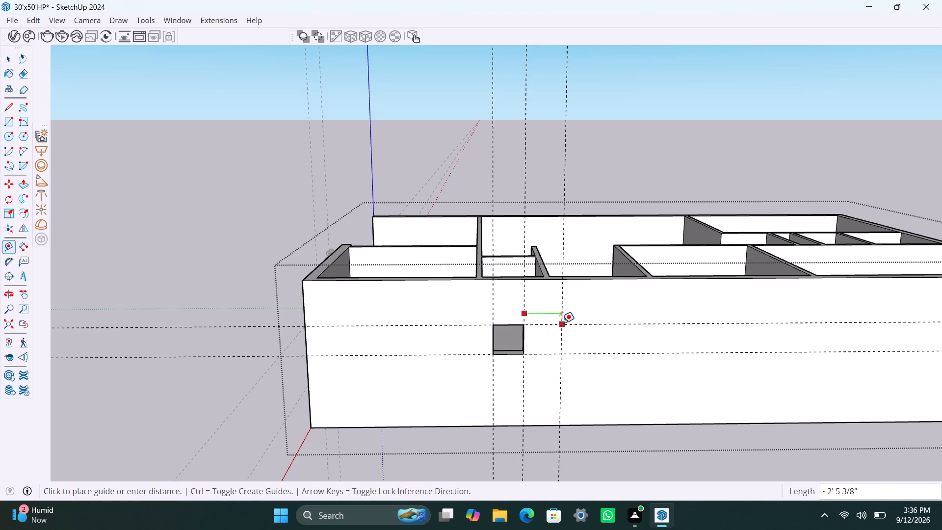
{"action": "left_click", "coordinate": [570, 317]}
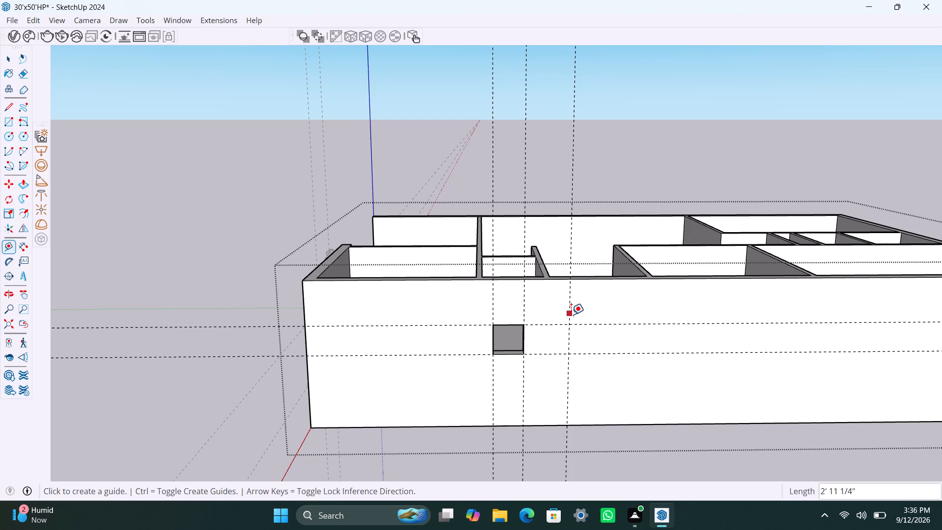
{"action": "left_click", "coordinate": [571, 315]}
{"action": "type", "text": "4'"}
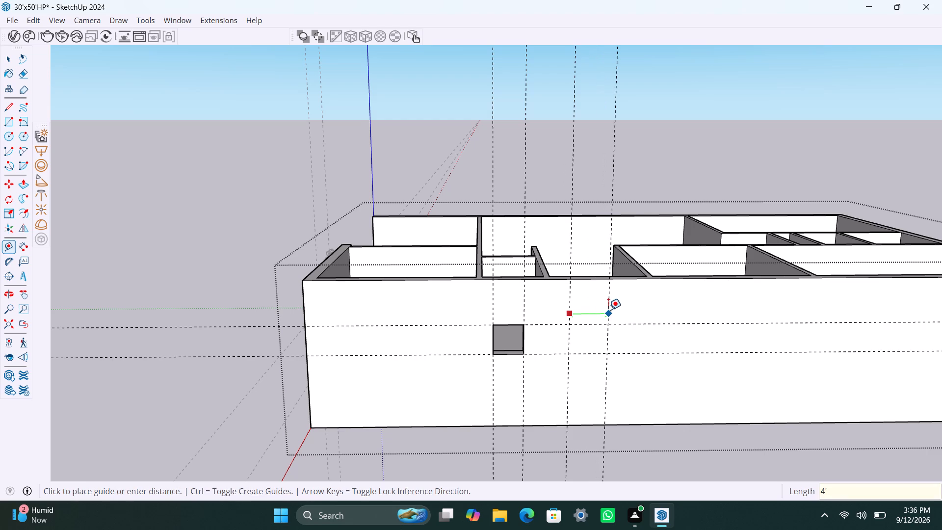
{"action": "key", "text": "Return"}
{"action": "key", "text": "space"}
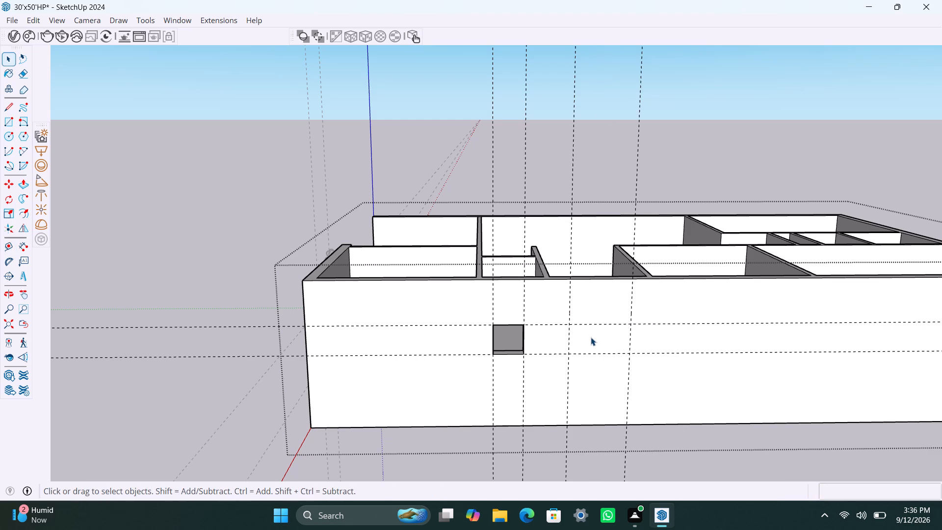
Add a horizontal guide on the long side wall 4' below the guide along the small opening's top.
{"action": "left_click", "coordinate": [588, 352]}
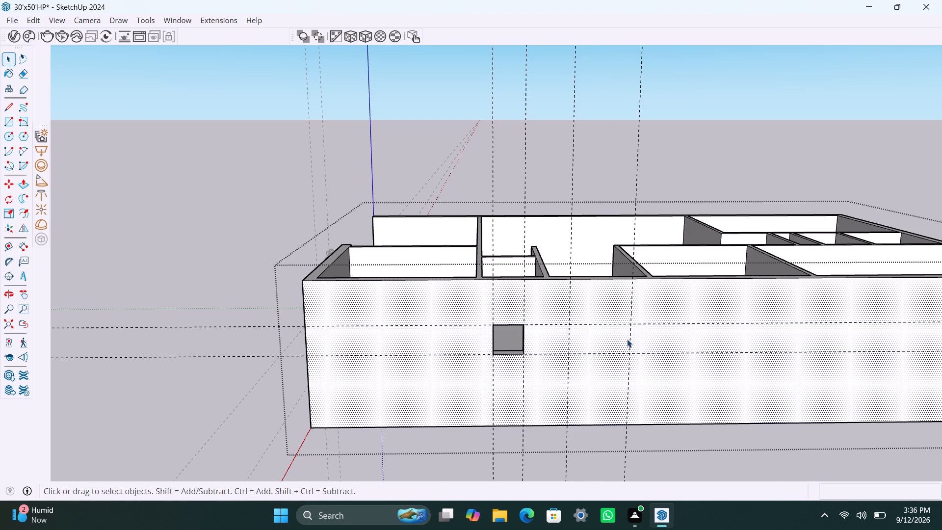
{"action": "key", "text": "t"}
{"action": "left_click", "coordinate": [615, 326]}
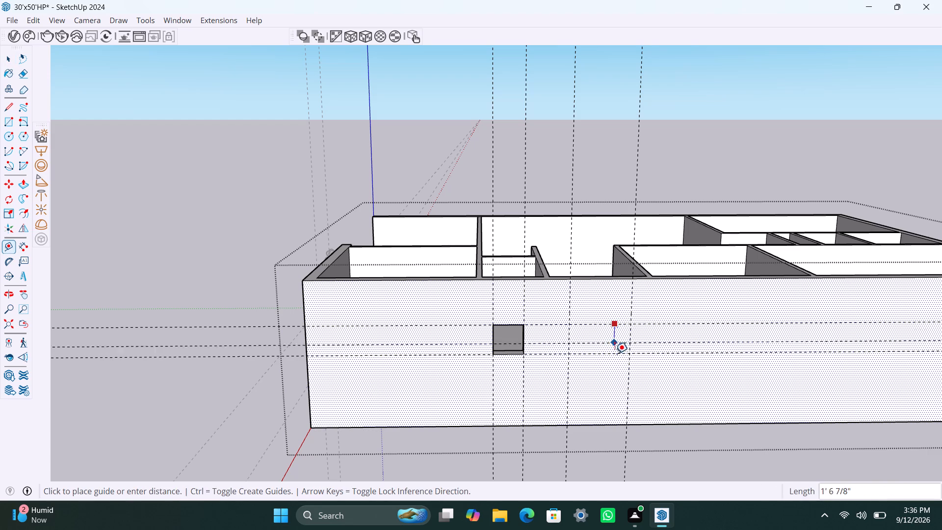
{"action": "key", "text": "4"}
{"action": "key", "text": "apostrophe"}
{"action": "key", "text": "Return"}
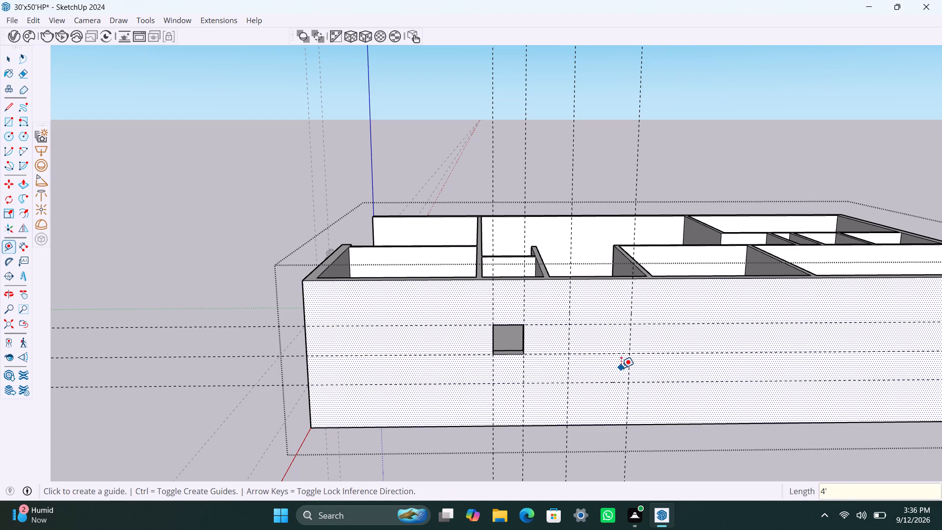
Draw a 4' by 4' rectangle on the long side wall between the guides beside the small opening.
{"action": "key", "text": "r"}
{"action": "left_click", "coordinate": [571, 324]}
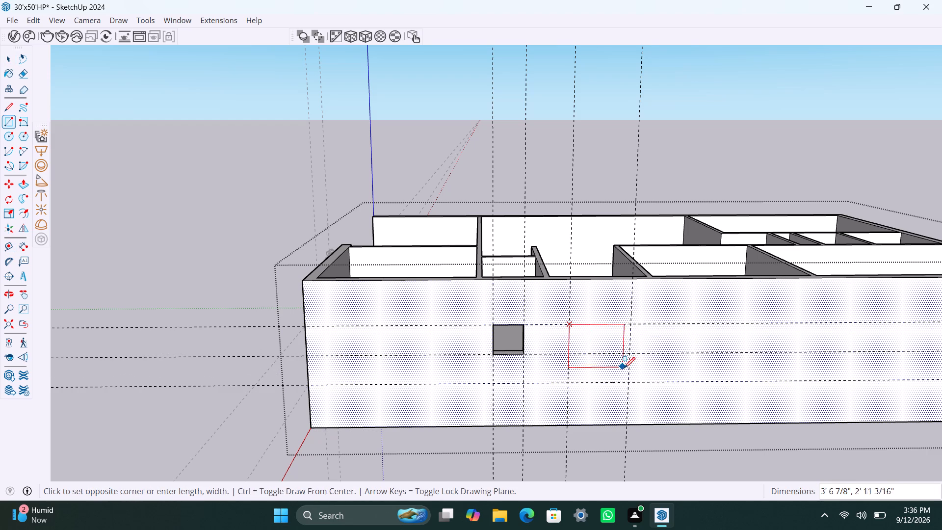
{"action": "left_click", "coordinate": [630, 381]}
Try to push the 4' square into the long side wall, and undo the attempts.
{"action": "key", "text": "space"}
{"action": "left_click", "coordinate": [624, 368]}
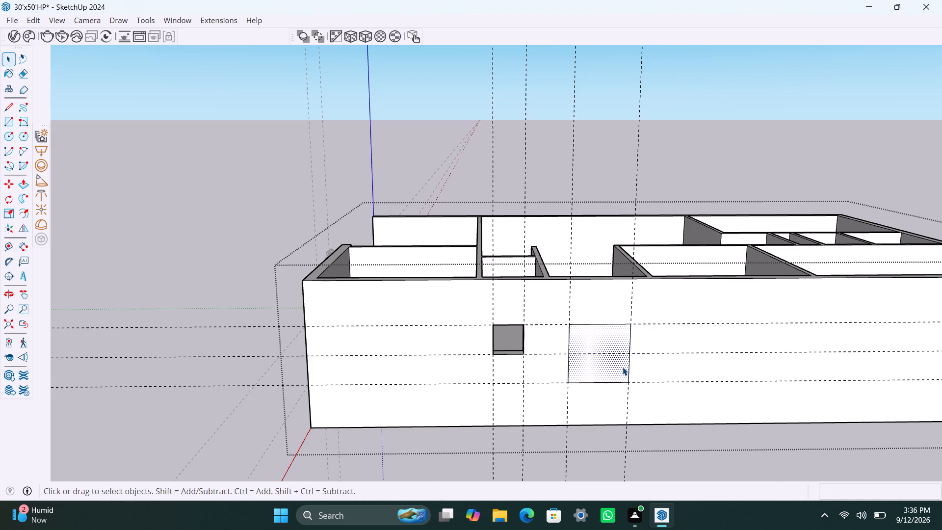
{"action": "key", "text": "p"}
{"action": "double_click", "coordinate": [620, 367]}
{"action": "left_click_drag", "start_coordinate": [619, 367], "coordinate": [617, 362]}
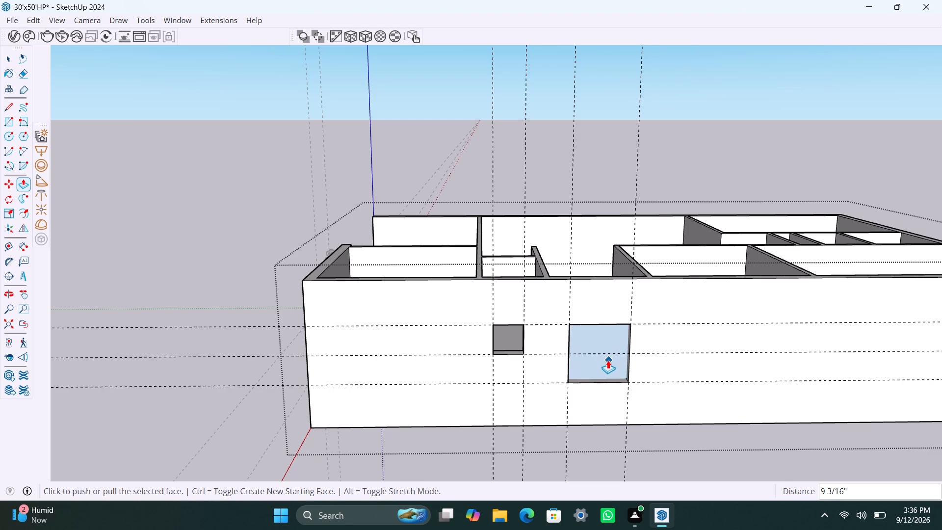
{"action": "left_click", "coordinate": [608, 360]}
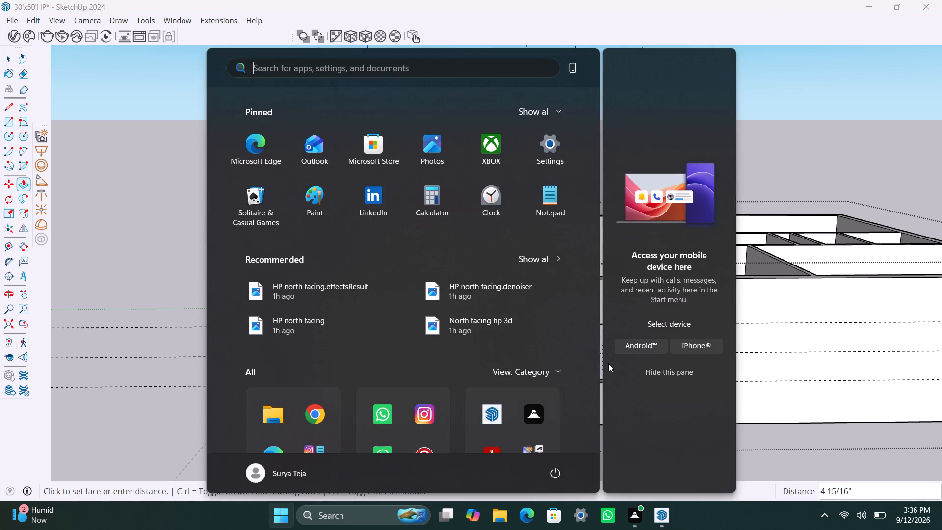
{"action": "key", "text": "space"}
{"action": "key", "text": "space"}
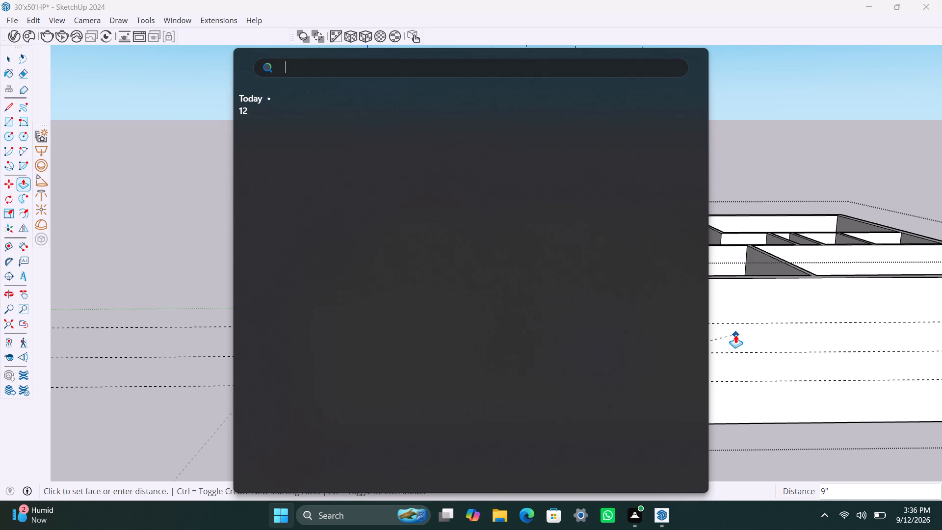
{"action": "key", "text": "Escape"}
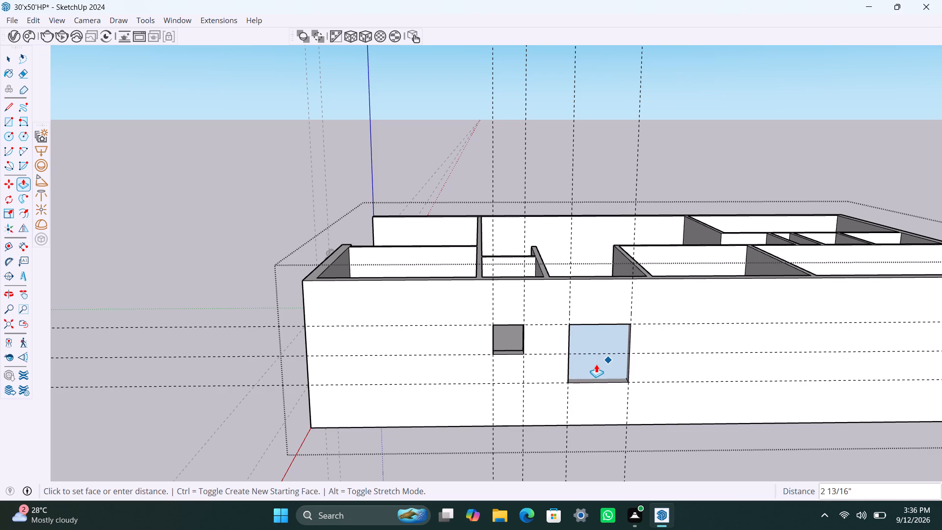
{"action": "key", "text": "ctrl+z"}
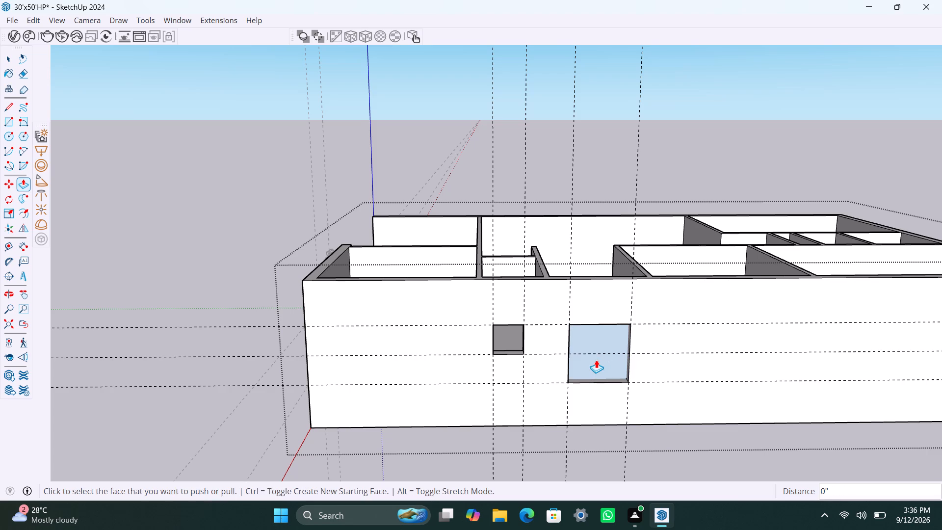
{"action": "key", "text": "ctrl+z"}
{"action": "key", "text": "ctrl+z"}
Push the 4' square 9" through the long side wall to cut a window opening.
{"action": "left_click", "coordinate": [594, 359]}
{"action": "left_click", "coordinate": [607, 347]}
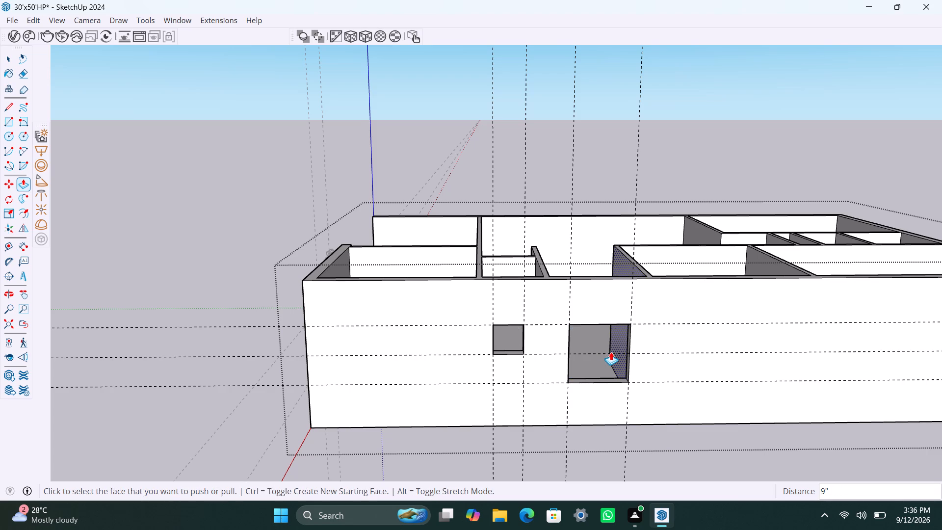
{"action": "left_click", "coordinate": [612, 351]}
{"action": "key", "text": "space"}
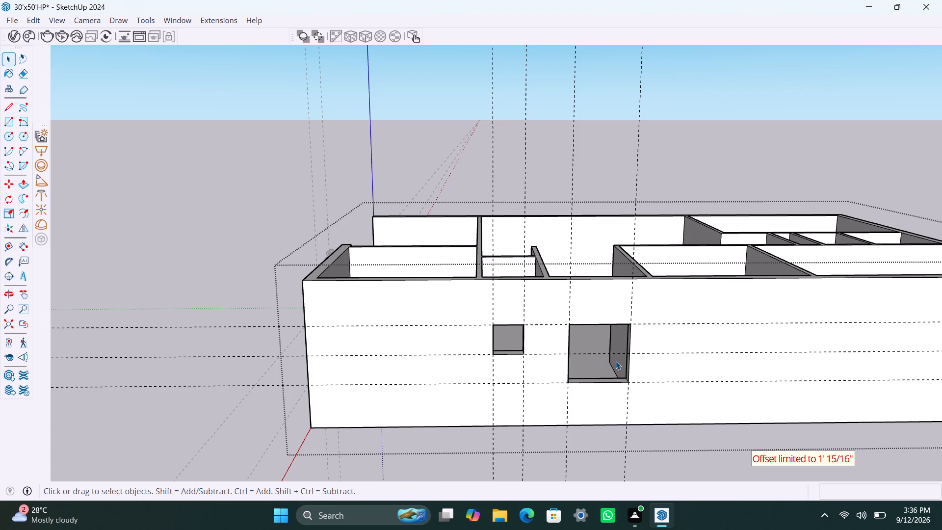
Place a vertical guide about 4' 10" past the 4' opening's far-side guide, plus another 4' beyond it.
{"action": "scroll", "coordinate": [617, 360], "scroll_direction": "down", "scroll_amount": 6}
{"action": "middle_click_drag", "start_coordinate": [601, 362], "coordinate": [498, 369], "text": "shift"}
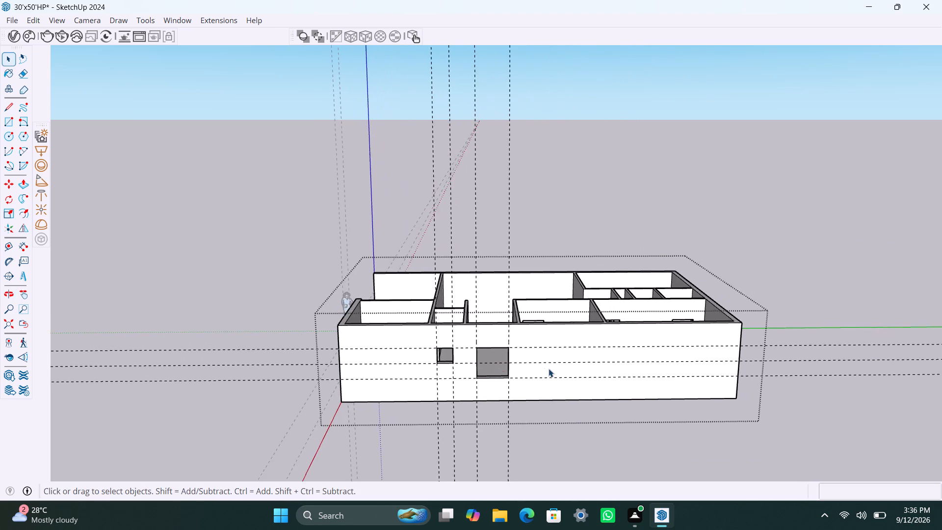
{"action": "scroll", "coordinate": [549, 368], "scroll_direction": "up", "scroll_amount": 4}
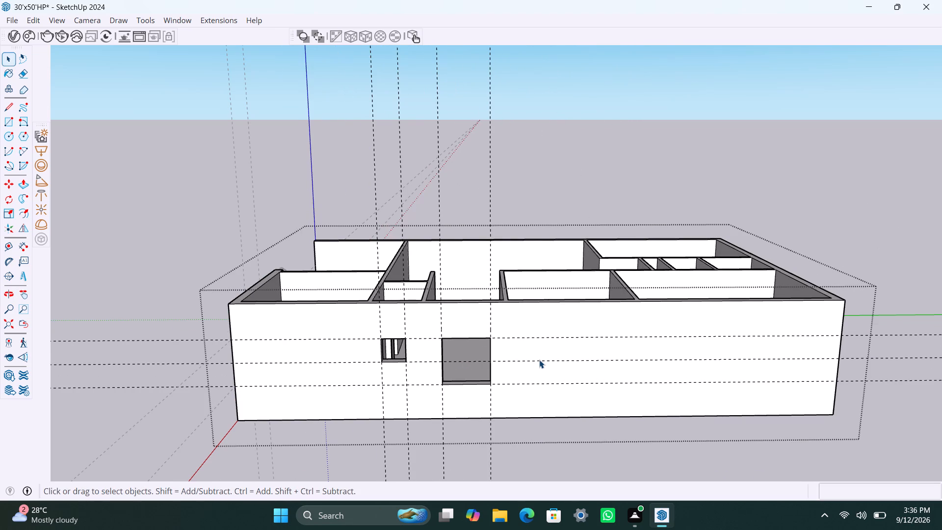
{"action": "scroll", "coordinate": [539, 358], "scroll_direction": "up", "scroll_amount": 2}
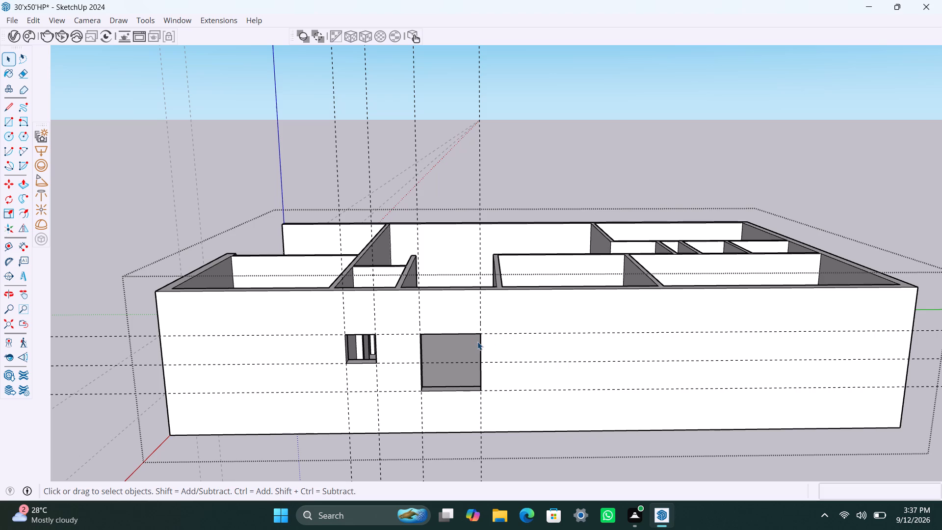
{"action": "key", "text": "t"}
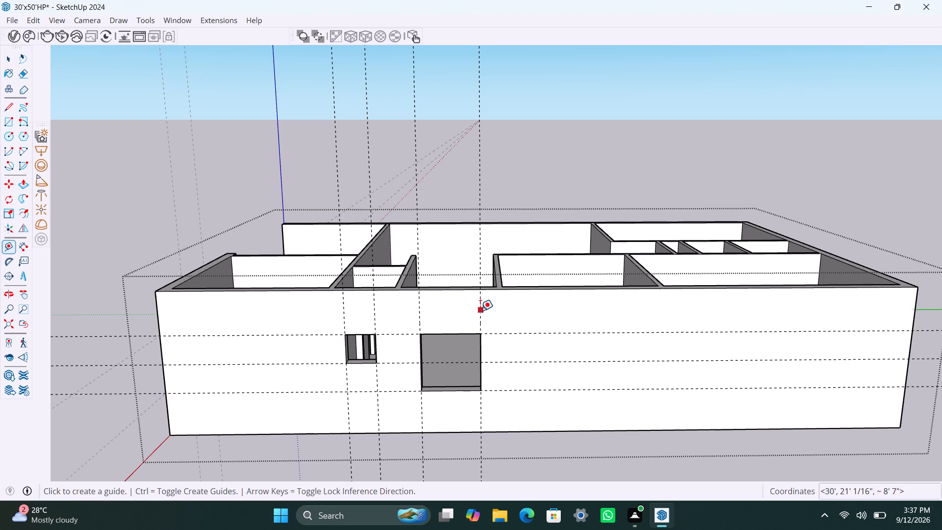
{"action": "left_click", "coordinate": [480, 311]}
{"action": "left_click", "coordinate": [554, 320]}
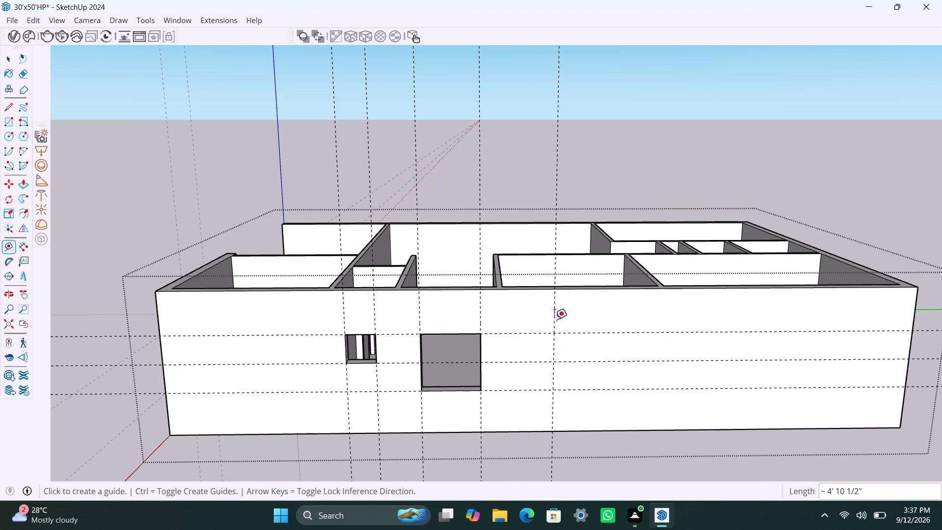
{"action": "left_click", "coordinate": [554, 319]}
{"action": "key", "text": "4"}
{"action": "key", "text": "apostrophe"}
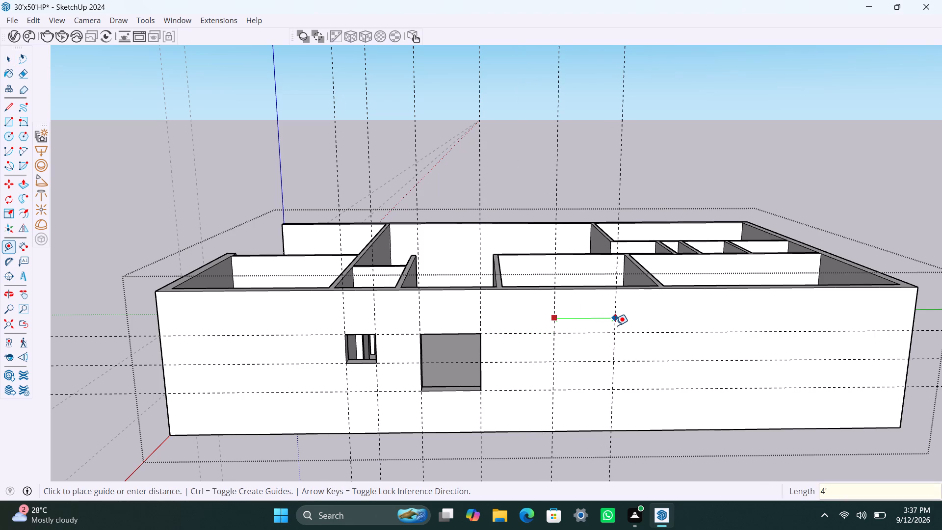
{"action": "key", "text": "Return"}
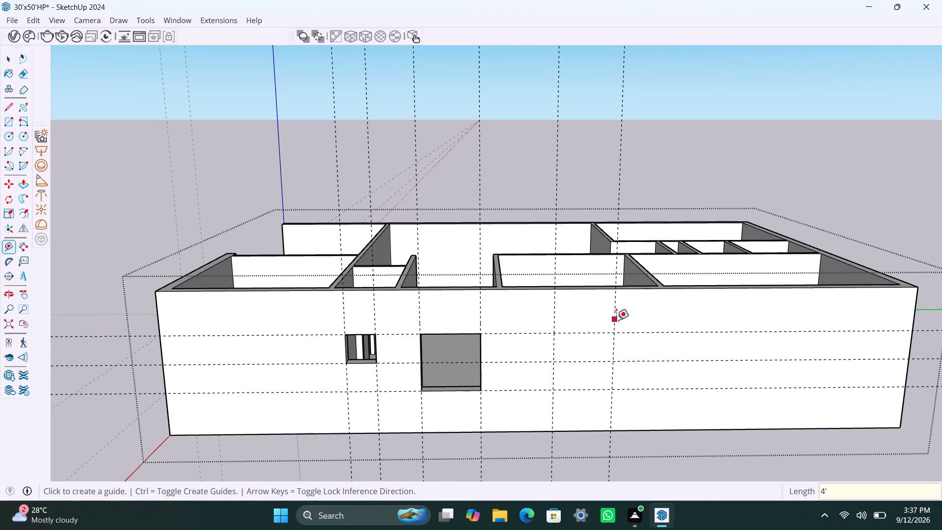
Place a vertical guide about 8' beyond the last vertical guide on the long side wall, plus another 4' beyond it.
{"action": "left_click", "coordinate": [616, 320]}
{"action": "left_click", "coordinate": [734, 328]}
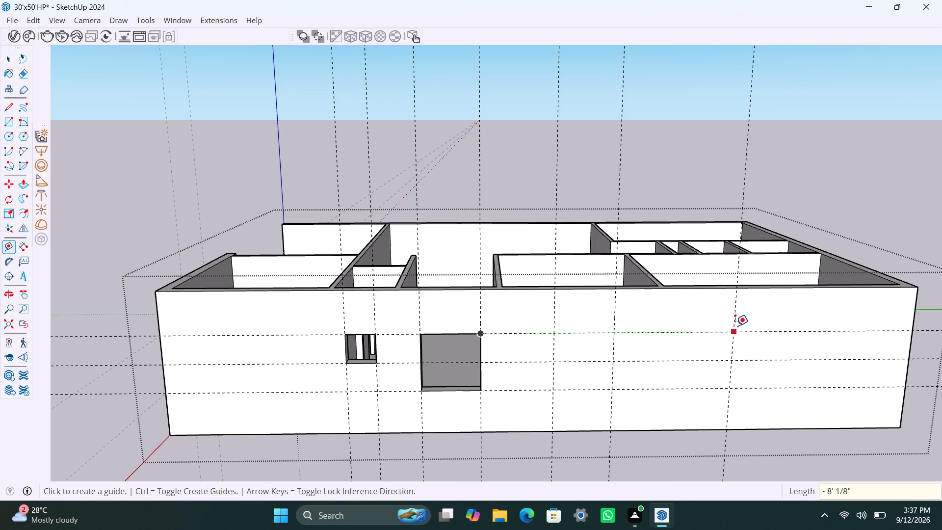
{"action": "left_click", "coordinate": [735, 323]}
{"action": "type", "text": "4'"}
{"action": "key", "text": "Return"}
Draw a 4' by 4' rectangle between the next pair of vertical guides and push it through the wall as a second large window opening.
{"action": "scroll", "coordinate": [777, 361], "scroll_direction": "down", "scroll_amount": 2}
{"action": "middle_click_drag", "start_coordinate": [777, 362], "coordinate": [701, 358]}
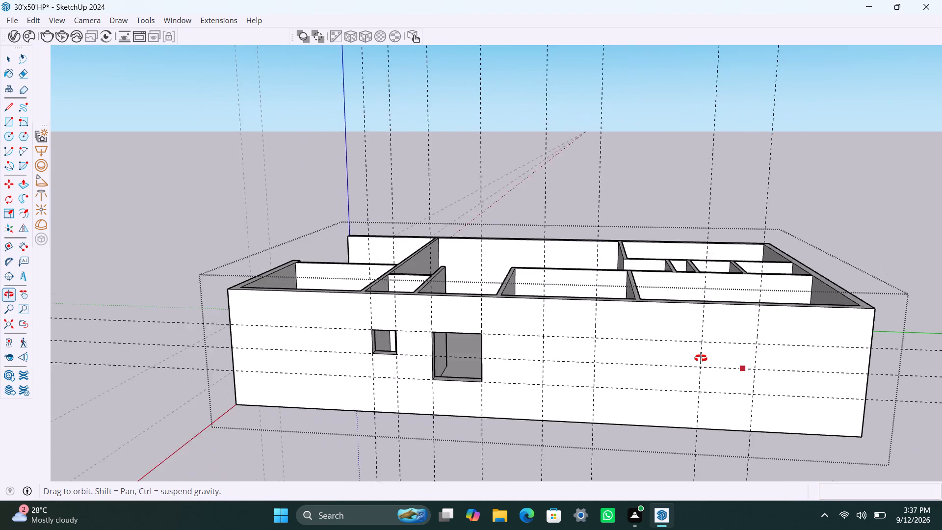
{"action": "middle_click_drag", "start_coordinate": [701, 358], "coordinate": [733, 361]}
{"action": "key", "text": "r"}
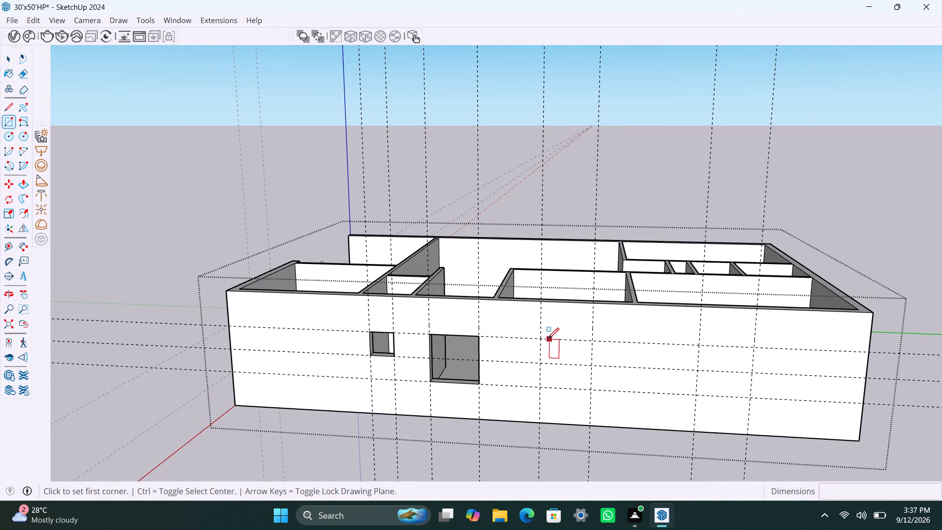
{"action": "left_click", "coordinate": [541, 338]}
{"action": "left_click", "coordinate": [592, 389]}
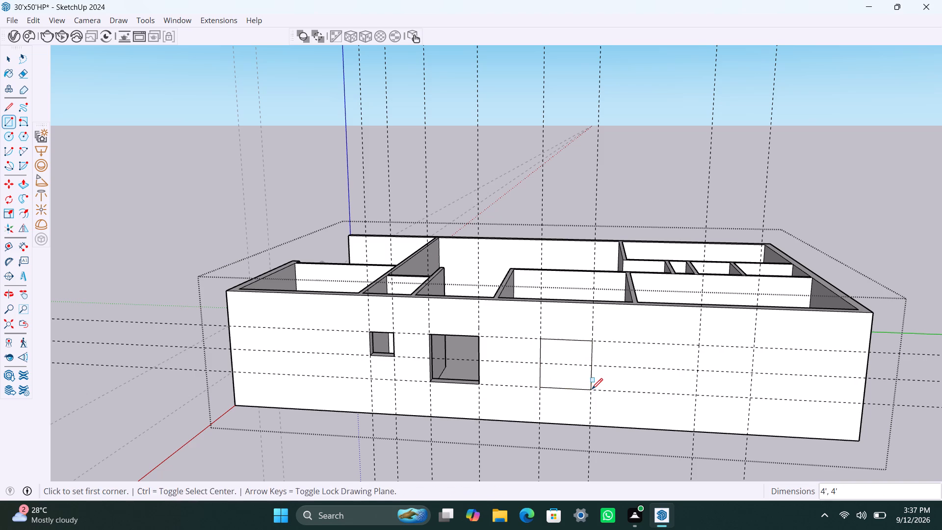
{"action": "key", "text": "space"}
{"action": "left_click", "coordinate": [579, 375]}
{"action": "key", "text": "p"}
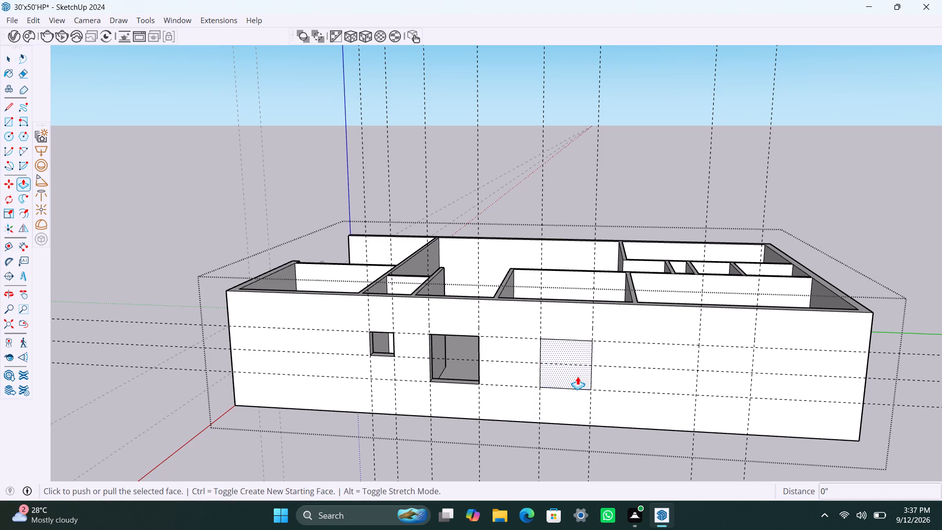
{"action": "left_click", "coordinate": [577, 376]}
{"action": "left_click", "coordinate": [569, 374]}
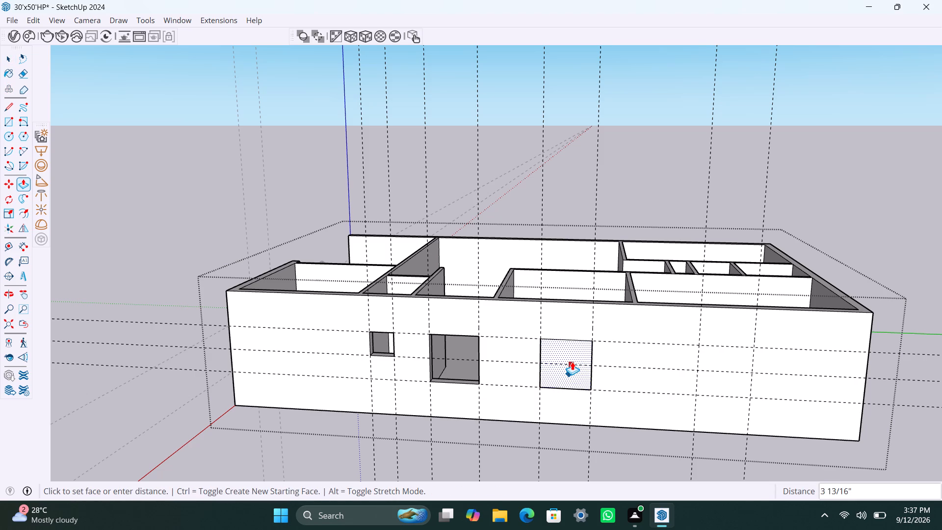
{"action": "left_click", "coordinate": [575, 372]}
{"action": "key", "text": "space"}
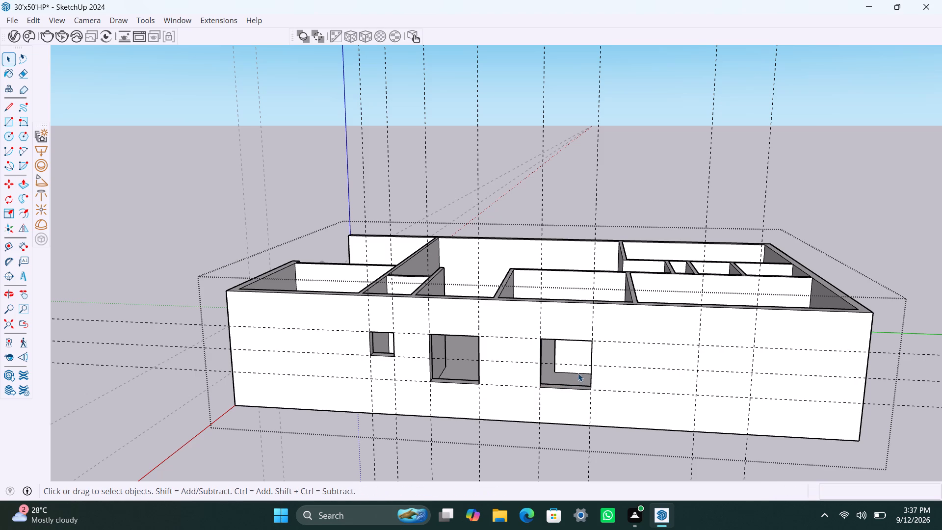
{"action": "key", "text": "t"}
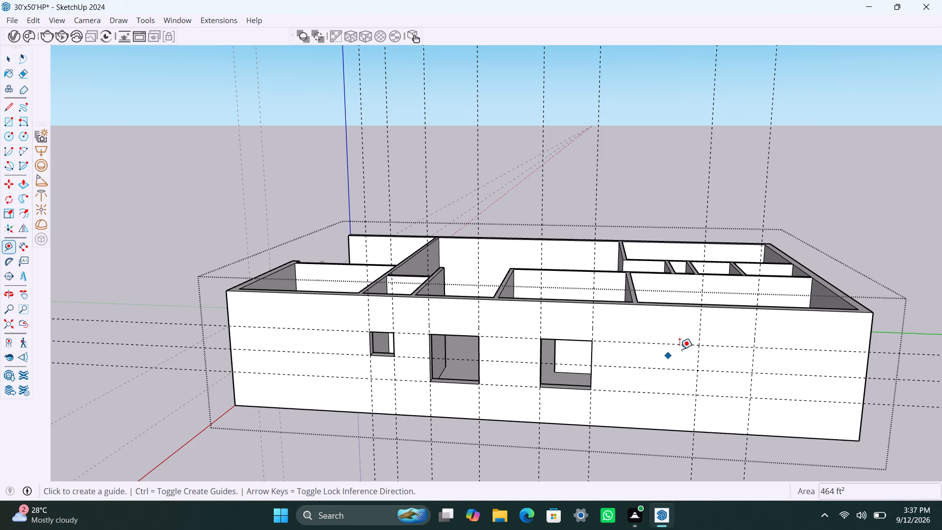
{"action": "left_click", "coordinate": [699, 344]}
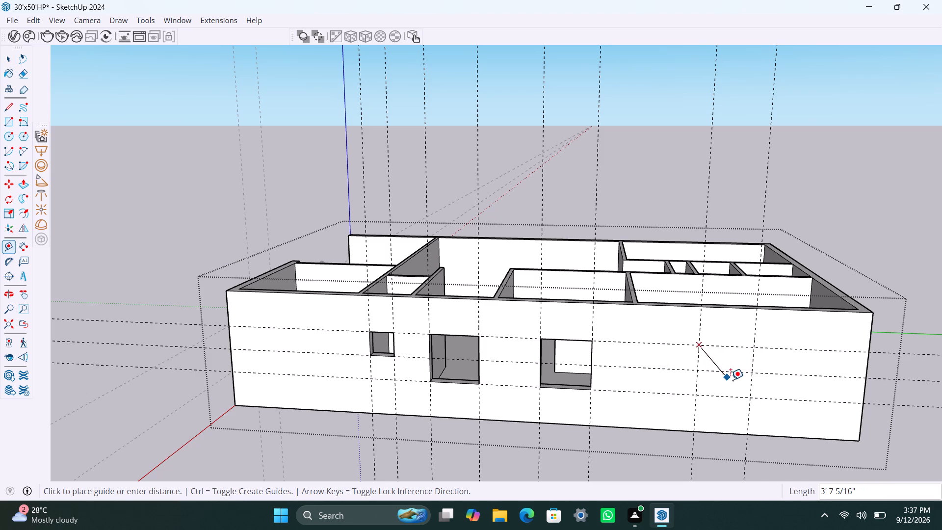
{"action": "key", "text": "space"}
Draw a 4' by 4' rectangle between the last pair of vertical guides and push it 9" through to cut the third large window opening.
{"action": "key", "text": "r"}
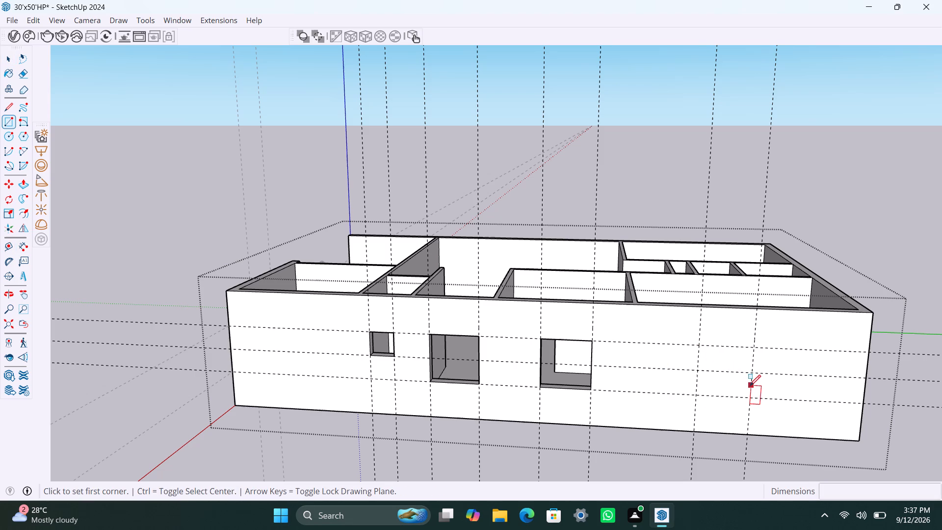
{"action": "left_click", "coordinate": [699, 344]}
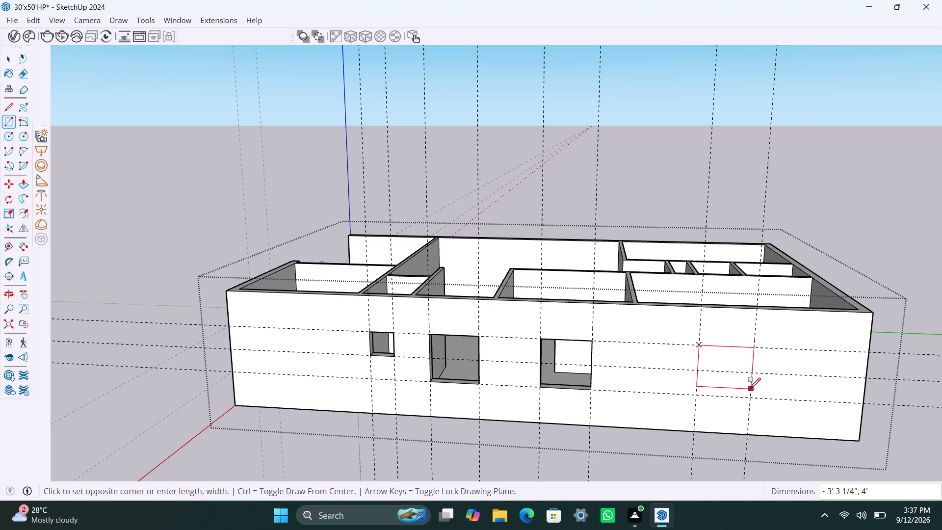
{"action": "left_click", "coordinate": [750, 396]}
{"action": "key", "text": "space"}
{"action": "left_click", "coordinate": [732, 374]}
{"action": "key", "text": "p"}
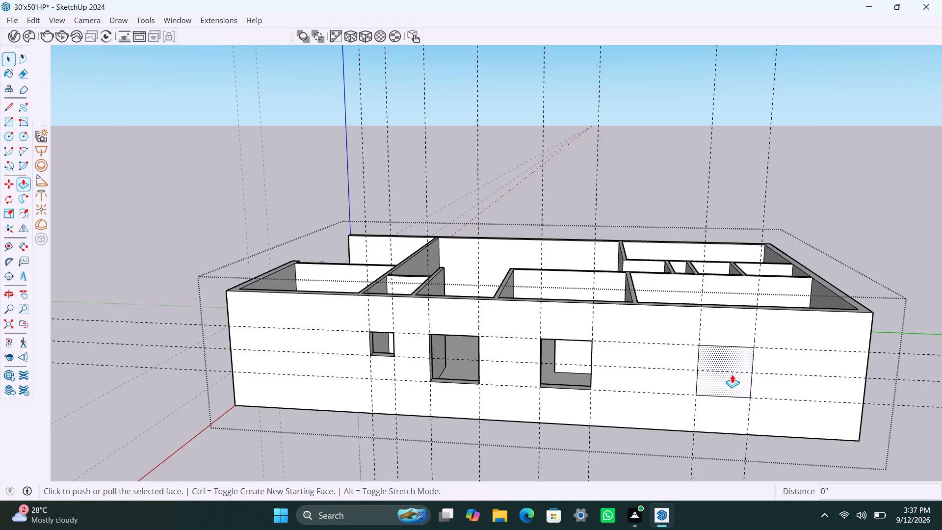
{"action": "left_click", "coordinate": [732, 374]}
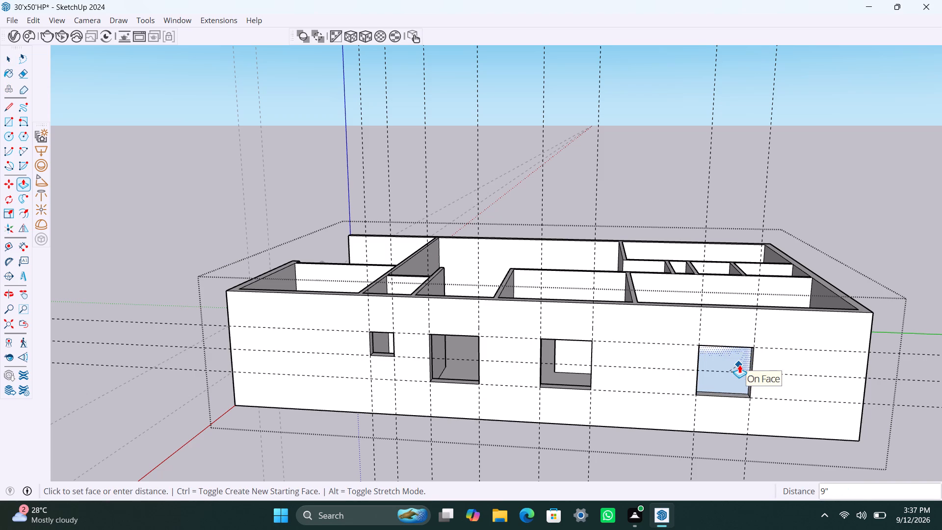
{"action": "left_click", "coordinate": [739, 365]}
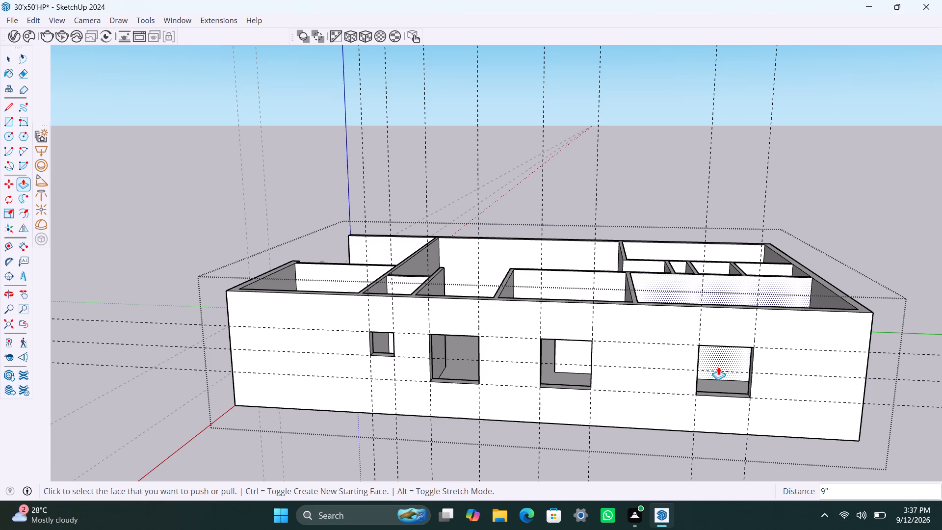
{"action": "key", "text": "space"}
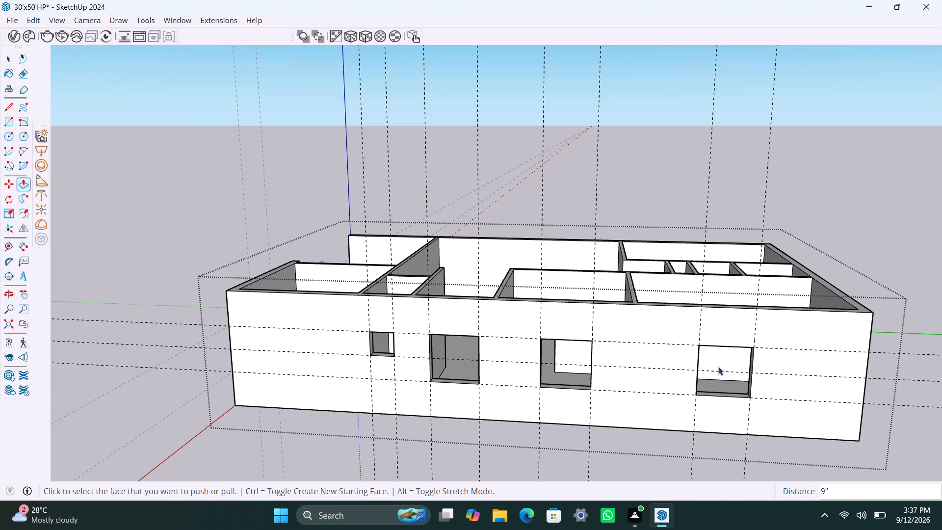
Examine the building from its short end wall that has no openings, including the rooms behind it.
{"action": "scroll", "coordinate": [840, 368], "scroll_direction": "down", "scroll_amount": 2}
{"action": "middle_click_drag", "start_coordinate": [841, 369], "coordinate": [405, 411]}
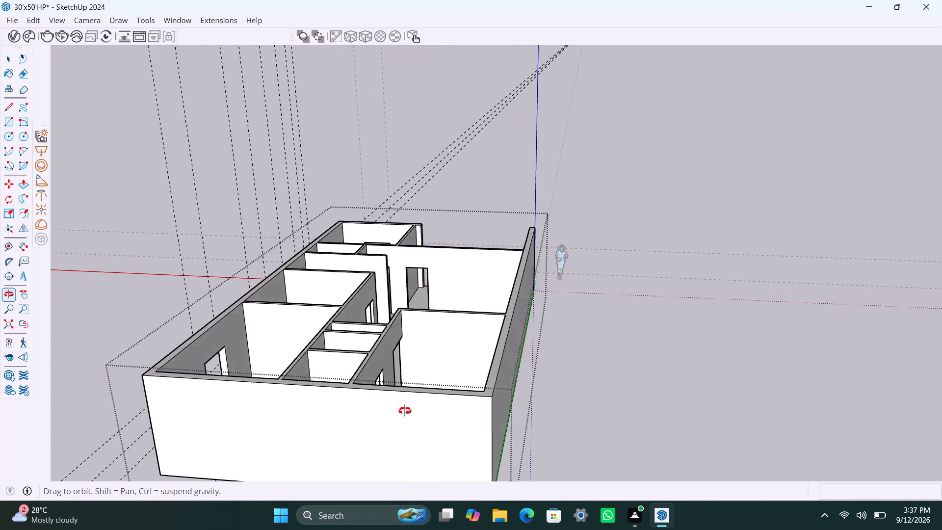
{"action": "middle_click_drag", "start_coordinate": [405, 411], "coordinate": [366, 411]}
{"action": "scroll", "coordinate": [497, 368], "scroll_direction": "up", "scroll_amount": 1}
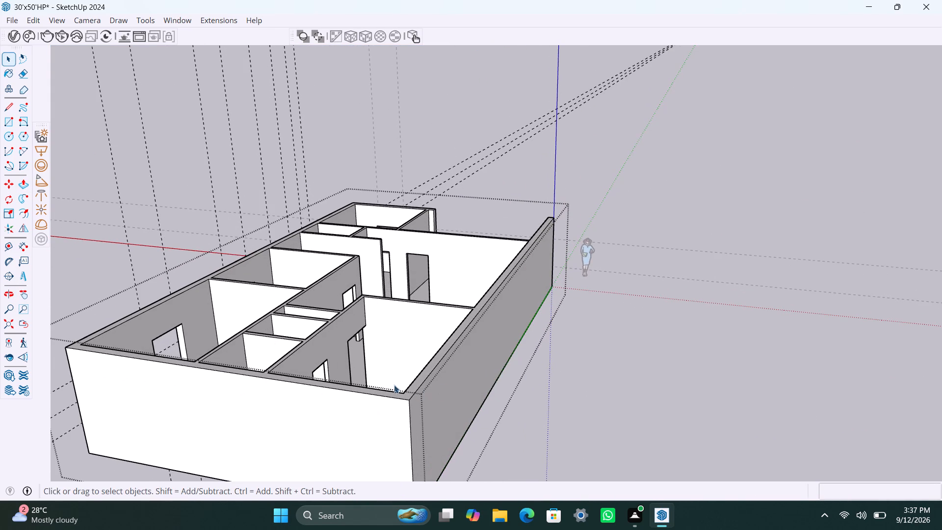
{"action": "middle_click_drag", "start_coordinate": [351, 385], "coordinate": [493, 368]}
{"action": "scroll", "coordinate": [472, 385], "scroll_direction": "down", "scroll_amount": 1}
{"action": "middle_click_drag", "start_coordinate": [467, 399], "coordinate": [479, 331]}
{"action": "scroll", "coordinate": [478, 331], "scroll_direction": "down", "scroll_amount": 1, "text": "shift"}
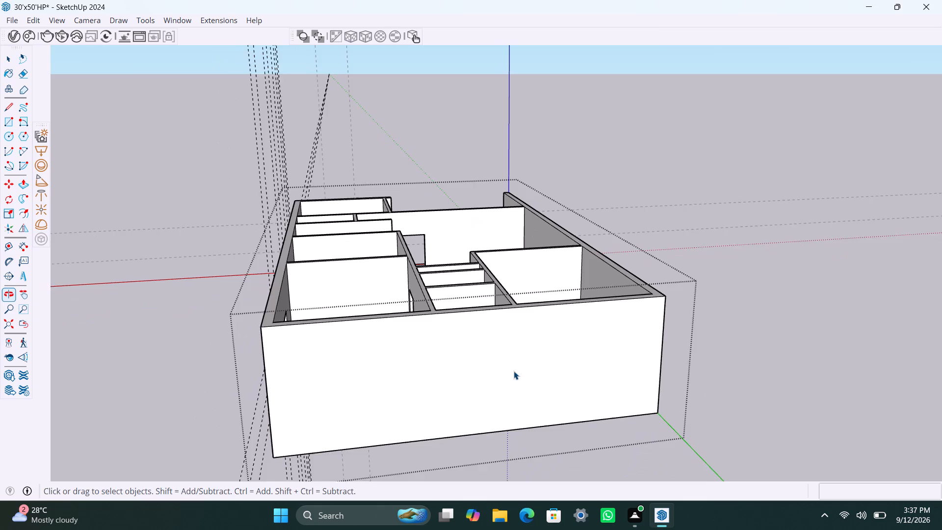
{"action": "scroll", "coordinate": [515, 371], "scroll_direction": "up", "scroll_amount": 1}
{"action": "middle_click_drag", "start_coordinate": [496, 383], "coordinate": [474, 389]}
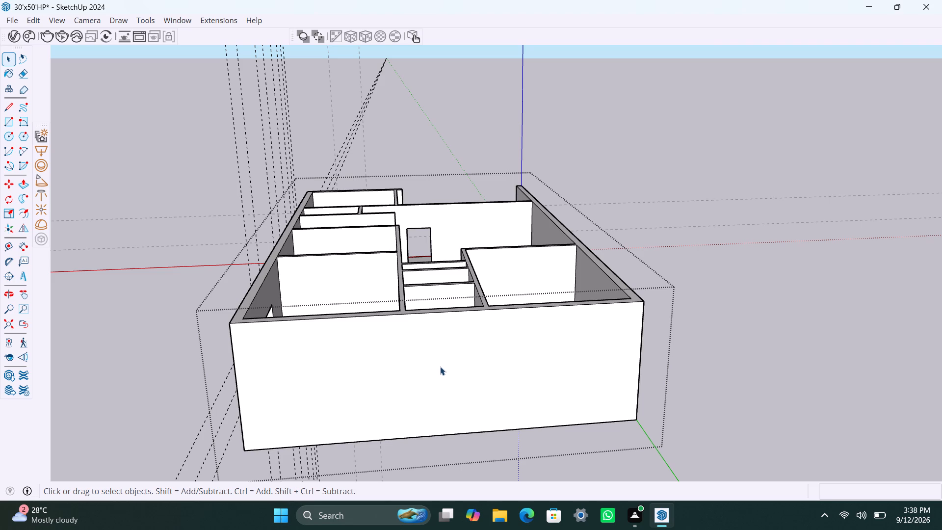
Place a vertical guide near the middle of the blank short end wall, plus a second vertical guide 2' beyond it.
{"action": "key", "text": "t"}
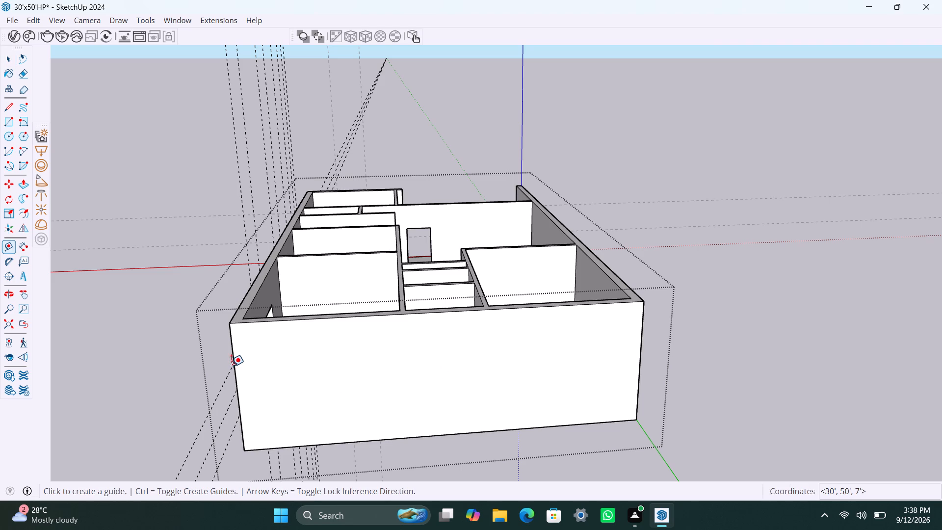
{"action": "left_click", "coordinate": [234, 348]}
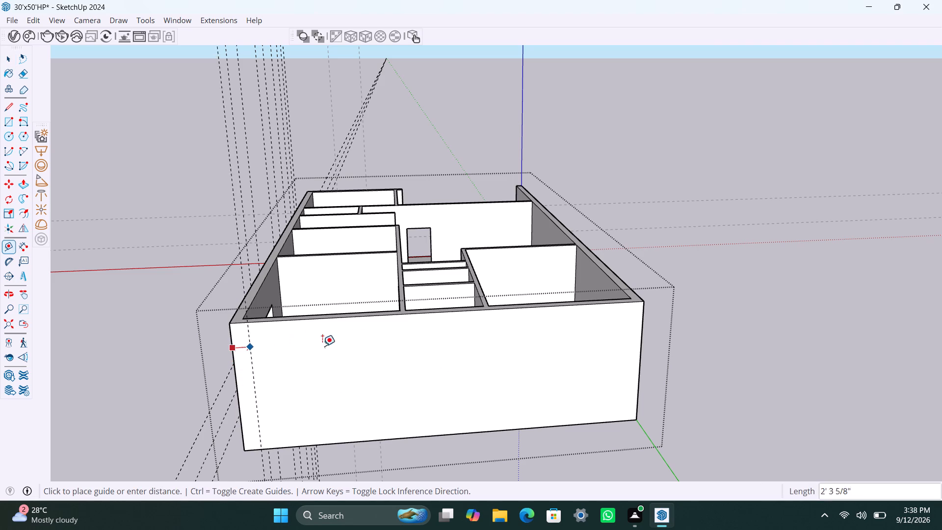
{"action": "left_click", "coordinate": [426, 335]}
{"action": "left_click_drag", "start_coordinate": [426, 334], "coordinate": [431, 334]}
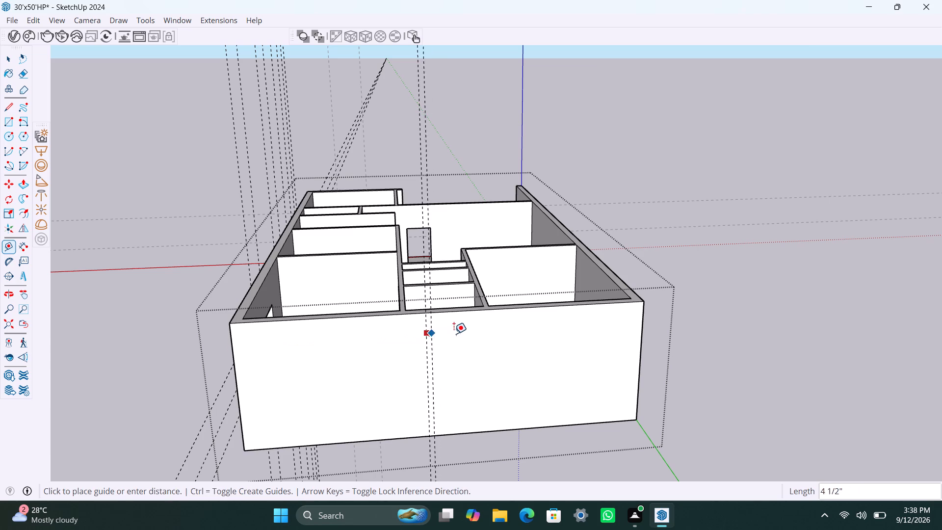
{"action": "key", "text": "2"}
{"action": "key", "text": "apostrophe"}
{"action": "key", "text": "Return"}
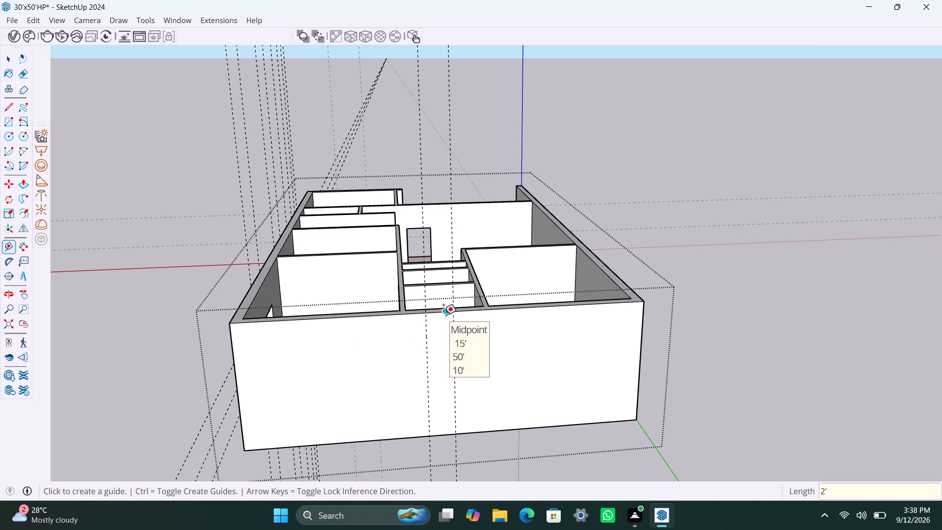
Place a horizontal guide 3' below the end wall's top edge and another 2' below that guide.
{"action": "left_click", "coordinate": [444, 315]}
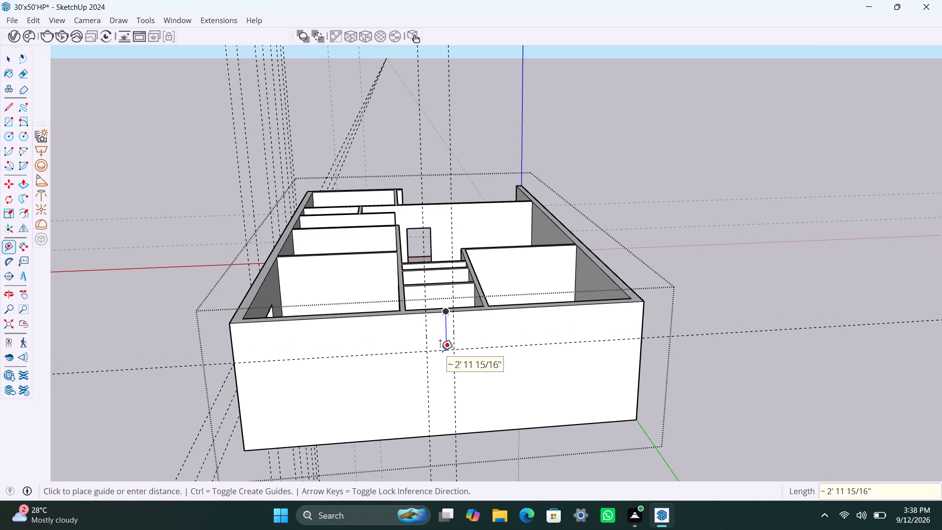
{"action": "key", "text": "3"}
{"action": "key", "text": "apostrophe"}
{"action": "key", "text": "Return"}
{"action": "left_click", "coordinate": [447, 354]}
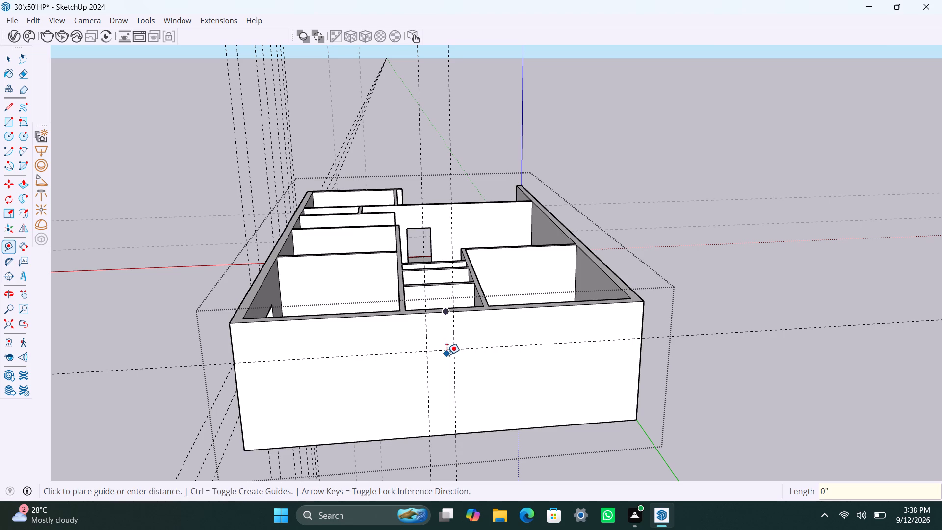
{"action": "key", "text": "space"}
{"action": "key", "text": "t"}
{"action": "left_click_drag", "start_coordinate": [442, 350], "coordinate": [441, 360]}
{"action": "key", "text": "space"}
{"action": "key", "text": "t"}
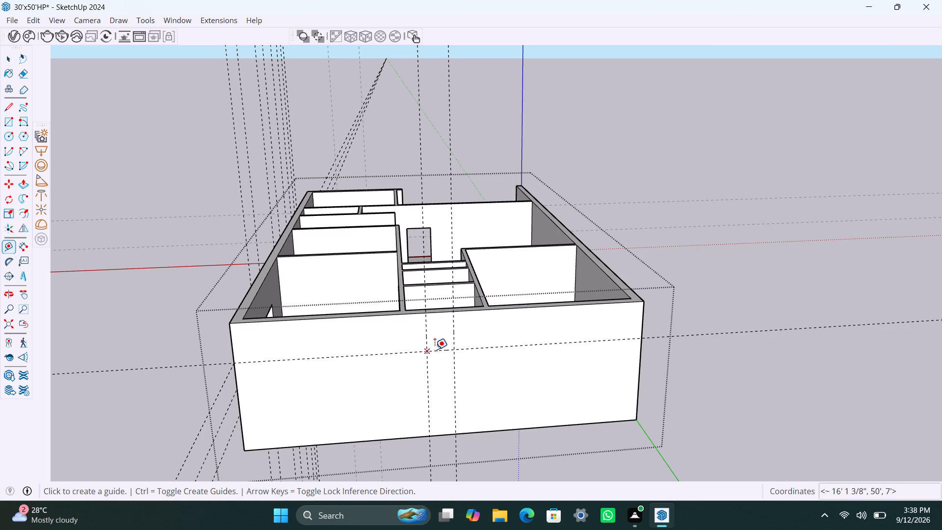
{"action": "left_click", "coordinate": [436, 350]}
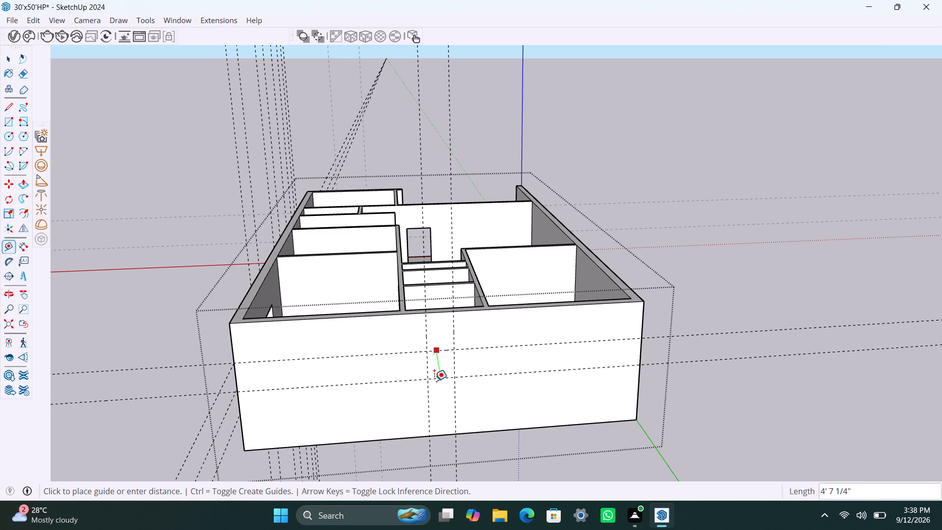
{"action": "key", "text": "2"}
{"action": "key", "text": "apostrophe"}
{"action": "key", "text": "Return"}
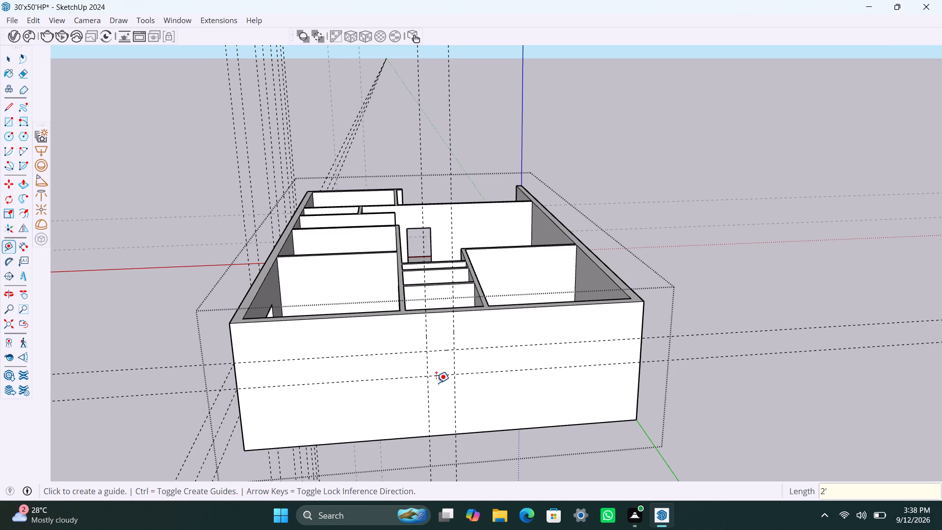
Draw a 2' by 2' rectangle between the end wall's guides and push it 9" through to cut a small window opening.
{"action": "key", "text": "r"}
{"action": "left_click", "coordinate": [428, 353]}
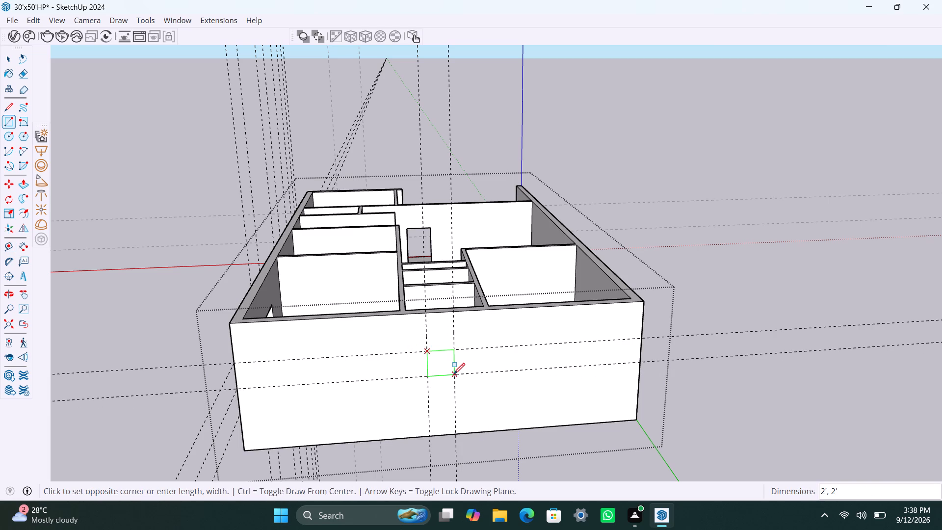
{"action": "left_click", "coordinate": [454, 374]}
{"action": "key", "text": "space"}
{"action": "left_click", "coordinate": [451, 373]}
{"action": "left_click", "coordinate": [447, 366]}
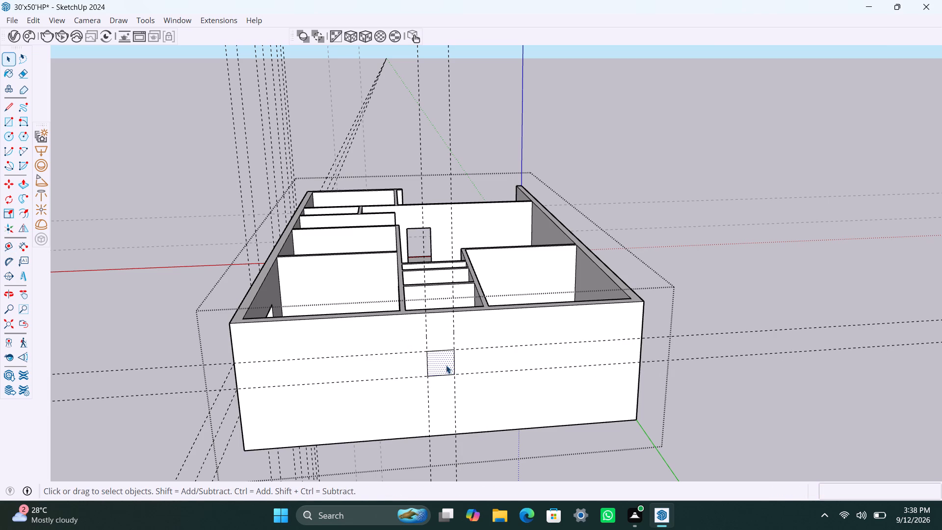
{"action": "key", "text": "p"}
{"action": "left_click", "coordinate": [446, 365]}
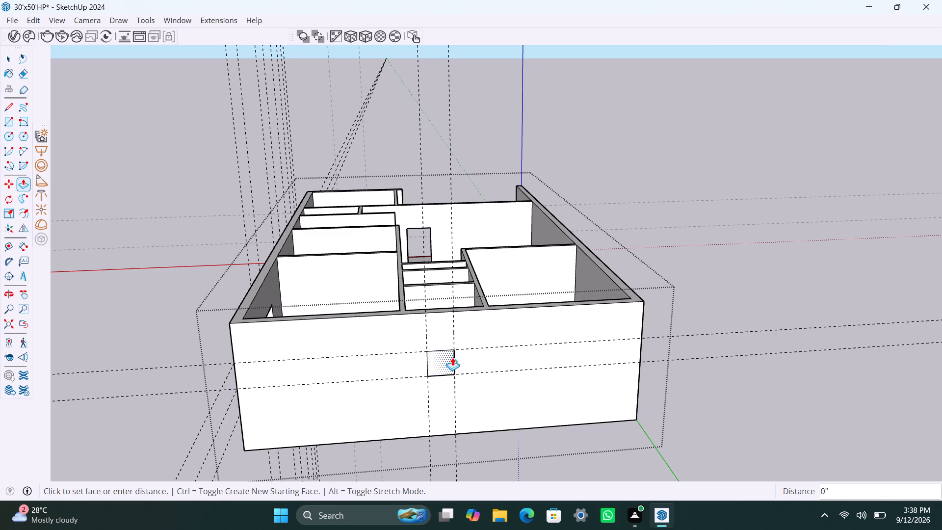
{"action": "scroll", "coordinate": [442, 359], "scroll_direction": "up", "scroll_amount": 3}
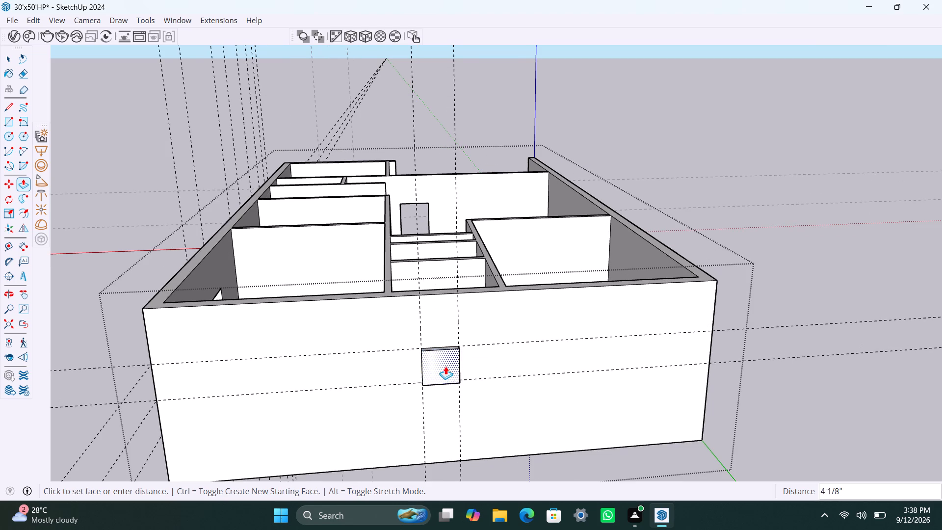
{"action": "left_click", "coordinate": [438, 360]}
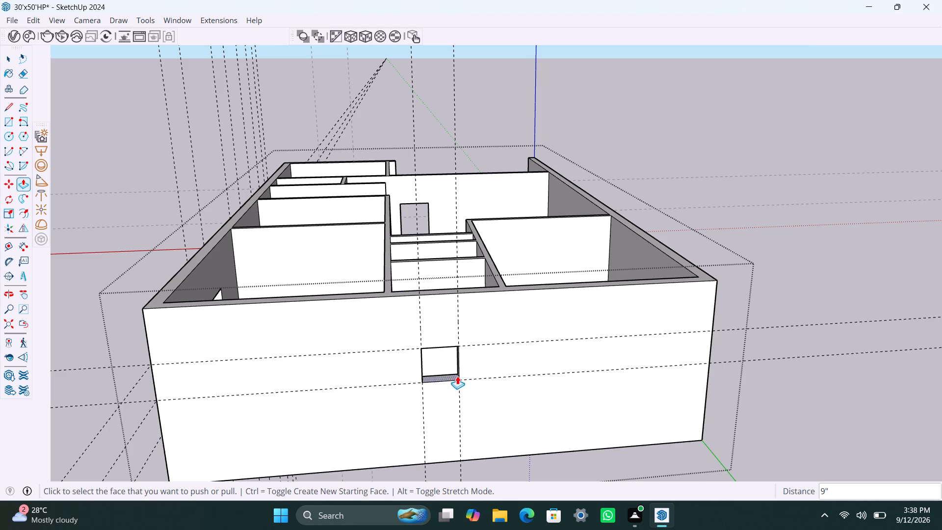
{"action": "key", "text": "space"}
Place a vertical guide about 5' 4" beyond the small opening's guide, in front of the larger corner room, plus another 4' beyond it.
{"action": "scroll", "coordinate": [596, 294], "scroll_direction": "down", "scroll_amount": 3}
{"action": "middle_click_drag", "start_coordinate": [554, 303], "coordinate": [485, 403]}
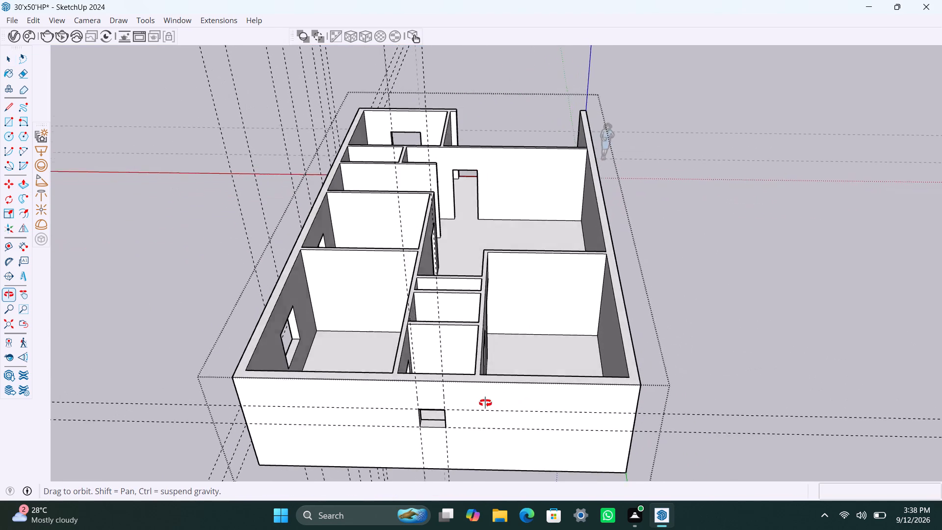
{"action": "middle_click_drag", "start_coordinate": [485, 403], "coordinate": [498, 397]}
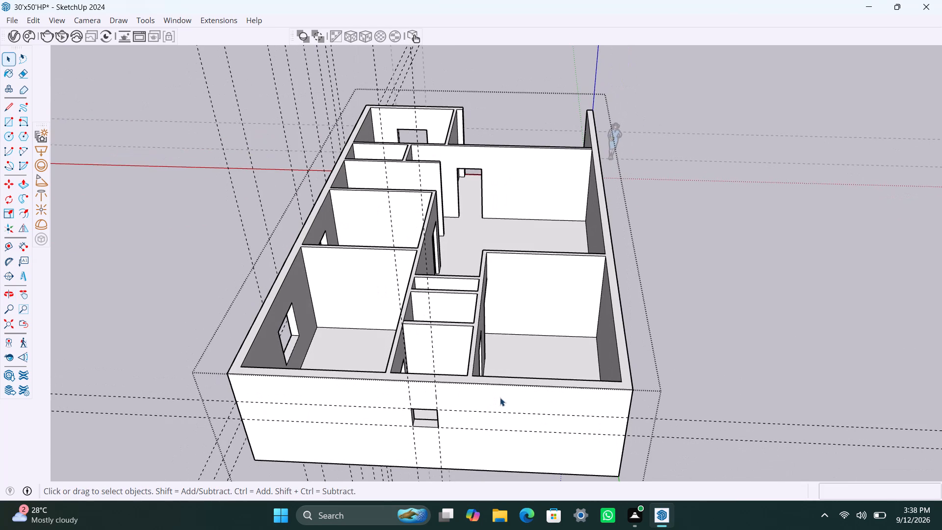
{"action": "key", "text": "t"}
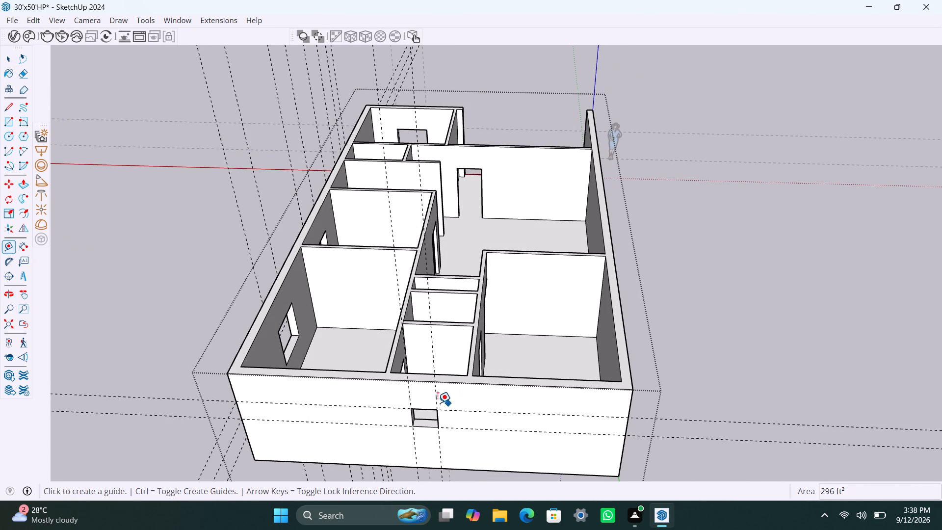
{"action": "left_click", "coordinate": [439, 397]}
{"action": "left_click", "coordinate": [507, 412]}
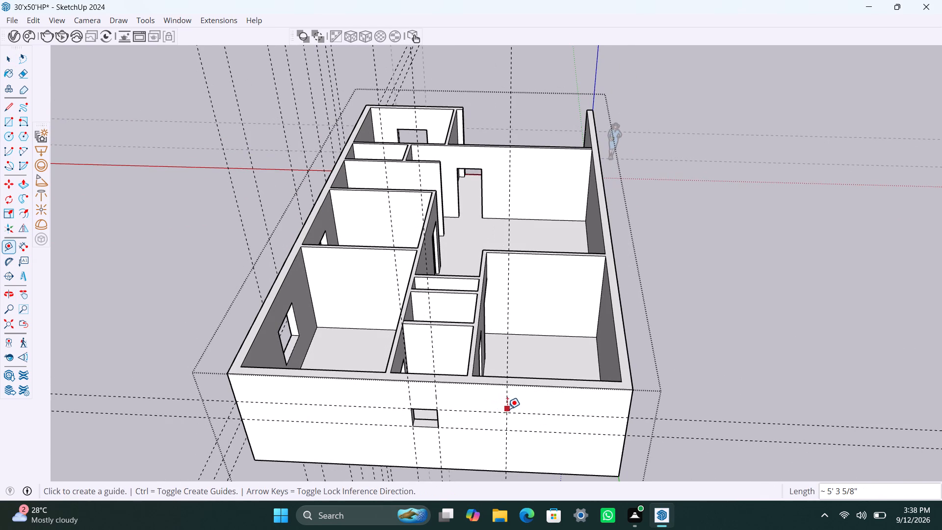
{"action": "left_click", "coordinate": [507, 408]}
{"action": "key", "text": "4"}
{"action": "key", "text": "apostrophe"}
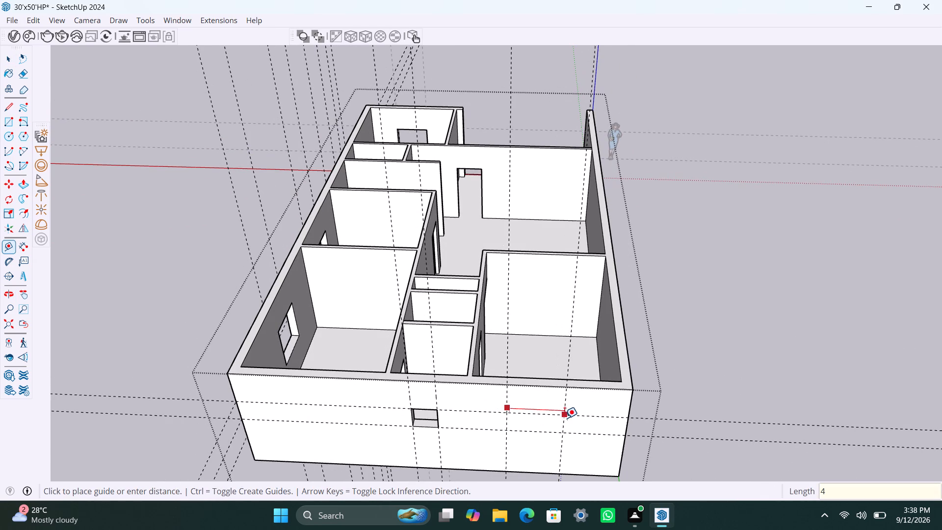
{"action": "key", "text": "Return"}
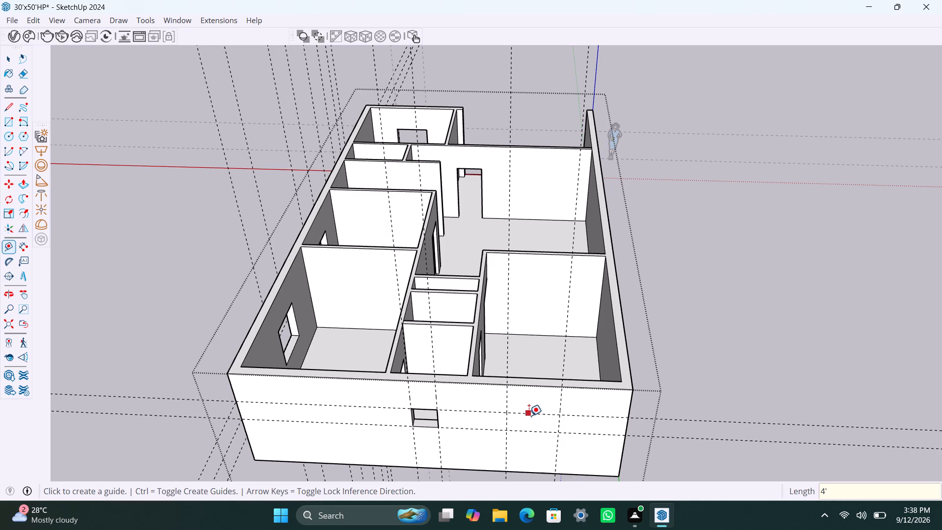
Place a horizontal guide 4' below the upper horizontal guide on the end wall.
{"action": "left_click", "coordinate": [529, 416]}
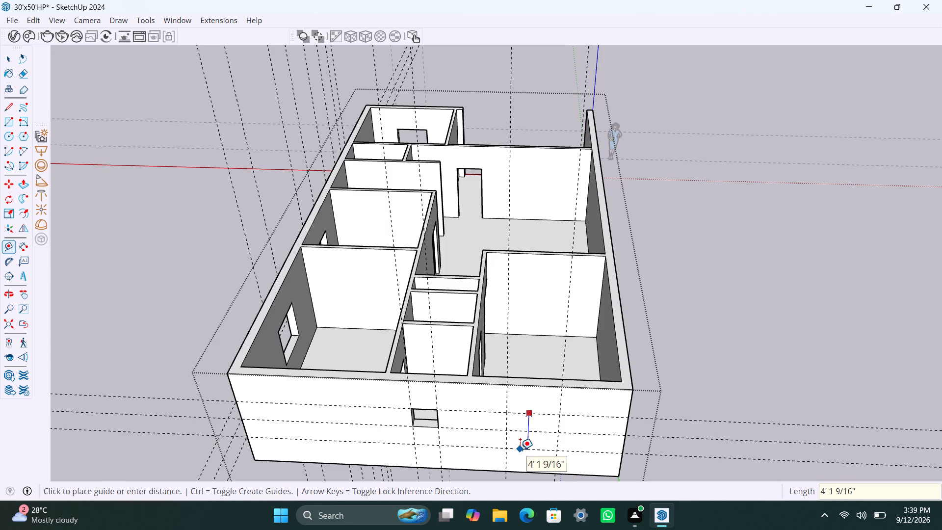
{"action": "key", "text": "4"}
{"action": "key", "text": "apostrophe"}
{"action": "key", "text": "Return"}
Draw a 4' by 4' rectangle between the new vertical guides on the end wall and push it 9" through as a window opening.
{"action": "key", "text": "r"}
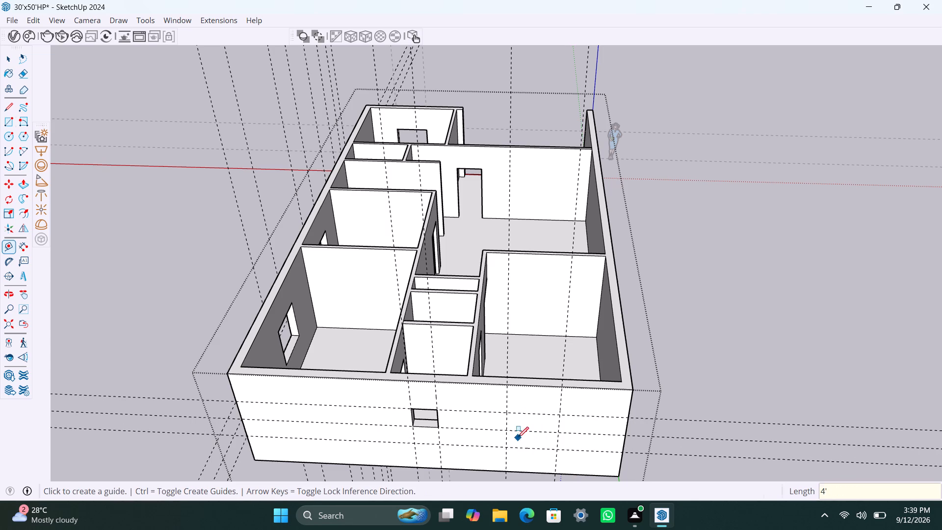
{"action": "left_click_drag", "start_coordinate": [508, 411], "coordinate": [511, 418]}
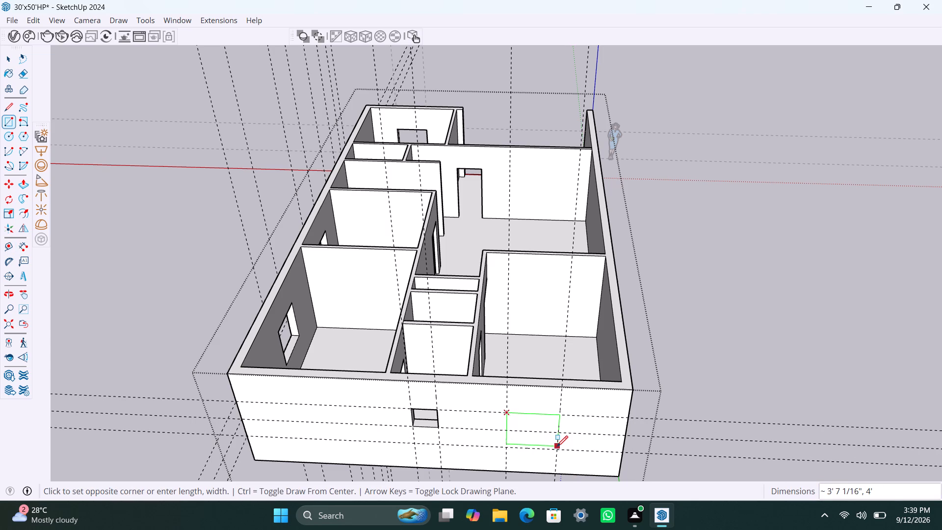
{"action": "left_click", "coordinate": [558, 450]}
{"action": "key", "text": "space"}
{"action": "left_click", "coordinate": [544, 432]}
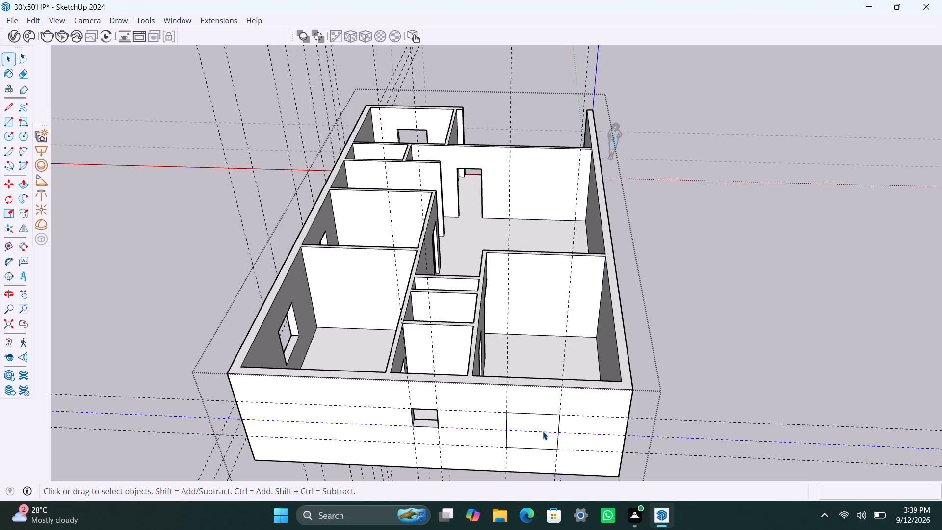
{"action": "scroll", "coordinate": [543, 430], "scroll_direction": "up", "scroll_amount": 1}
{"action": "middle_click_drag", "start_coordinate": [539, 429], "coordinate": [539, 341]}
{"action": "scroll", "coordinate": [523, 269], "scroll_direction": "up", "scroll_amount": 2}
{"action": "left_click", "coordinate": [525, 269]}
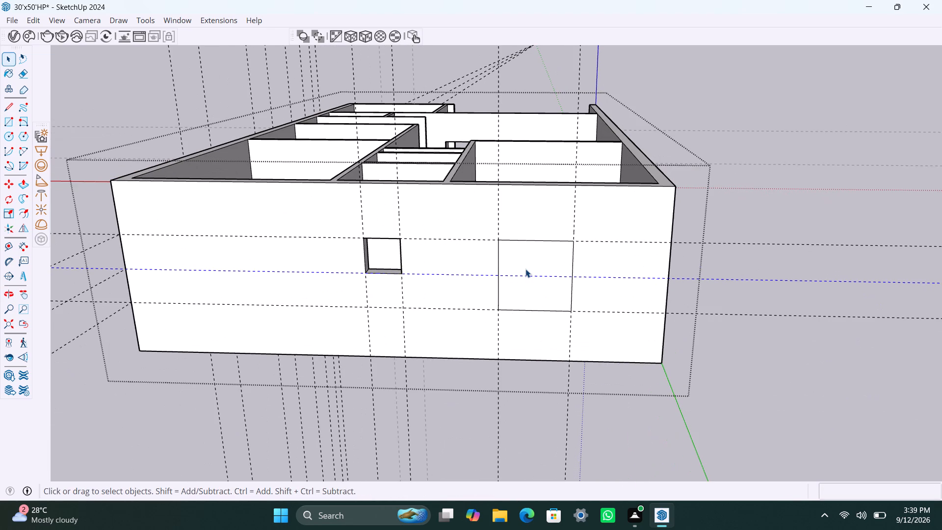
{"action": "key", "text": "p"}
{"action": "left_click", "coordinate": [526, 268]}
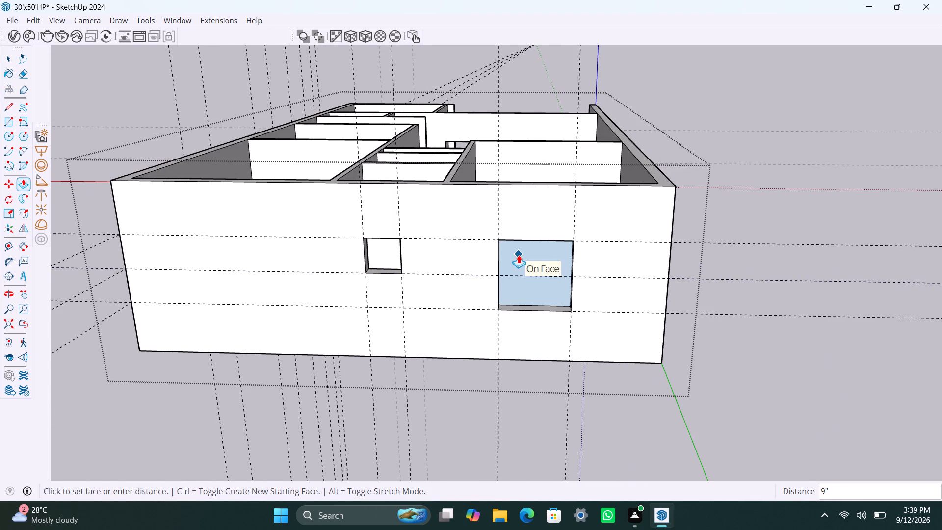
{"action": "left_click", "coordinate": [519, 255]}
On the blank long side wall, place a vertical guide about 8' from the corner shared with the windowed end wall, plus another 4' beyond it.
{"action": "scroll", "coordinate": [625, 254], "scroll_direction": "down", "scroll_amount": 4}
{"action": "middle_click_drag", "start_coordinate": [816, 246], "coordinate": [478, 301]}
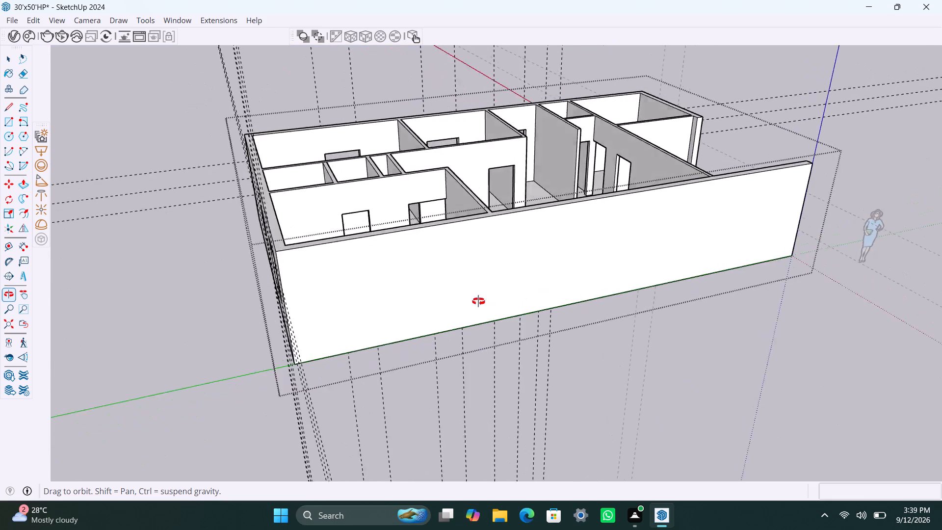
{"action": "middle_click_drag", "start_coordinate": [478, 301], "coordinate": [388, 297]}
{"action": "key", "text": "t"}
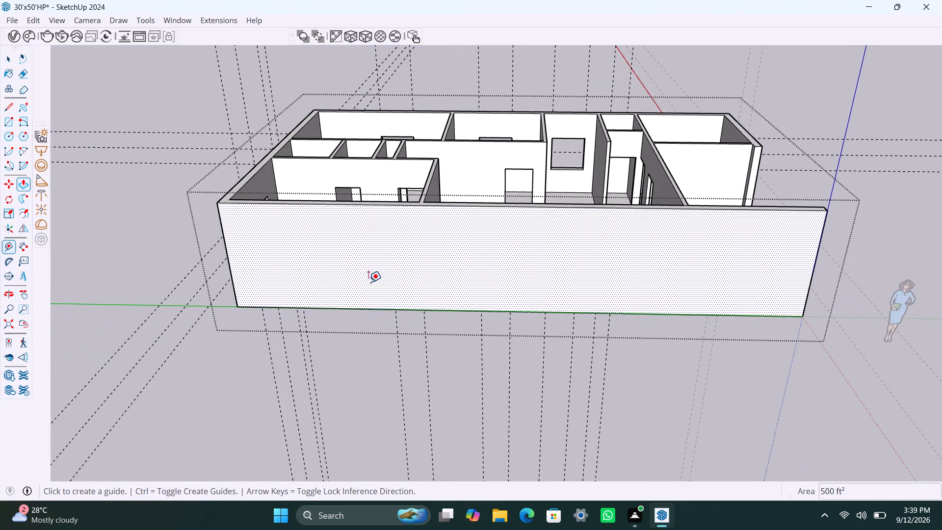
{"action": "left_click", "coordinate": [228, 244]}
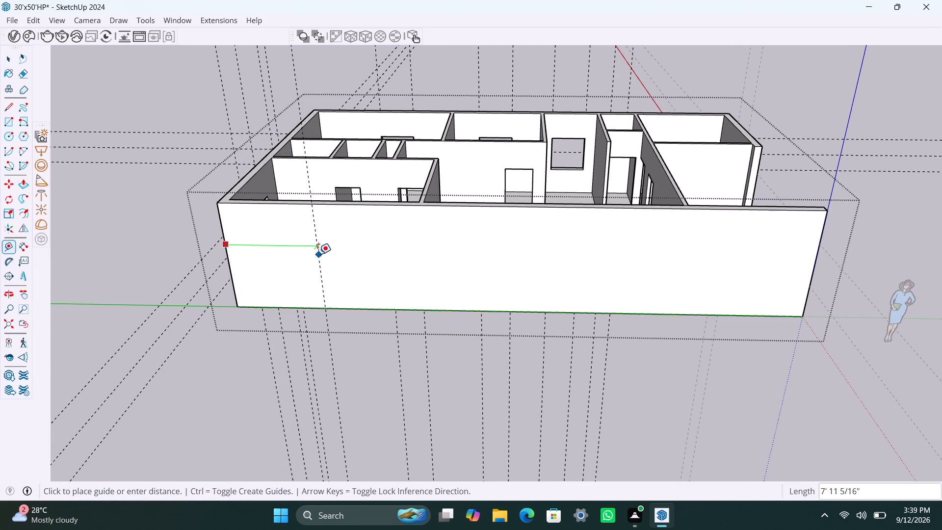
{"action": "left_click", "coordinate": [318, 254]}
{"action": "left_click", "coordinate": [318, 250]}
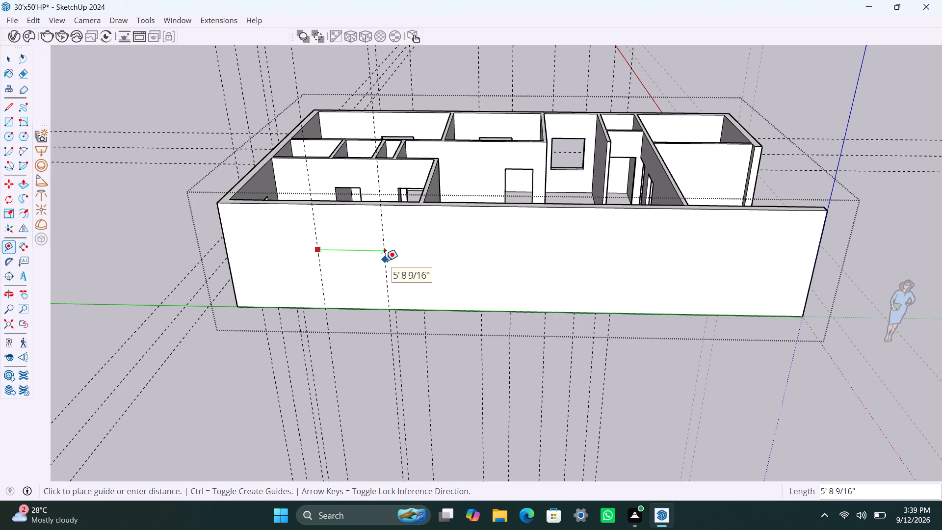
{"action": "key", "text": "4"}
{"action": "key", "text": "apostrophe"}
{"action": "key", "text": "Return"}
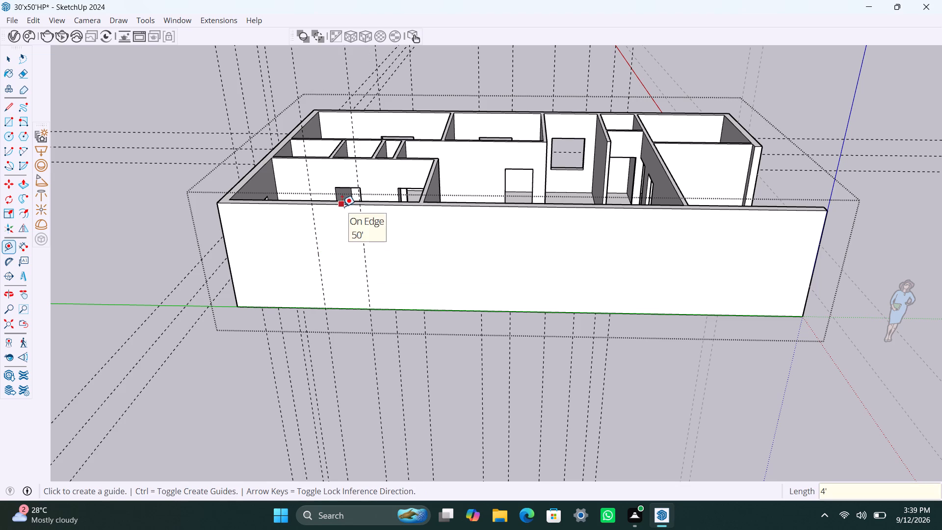
On the long side wall, place a horizontal guide 3' below the top edge and another 4' below that.
{"action": "left_click", "coordinate": [342, 207]}
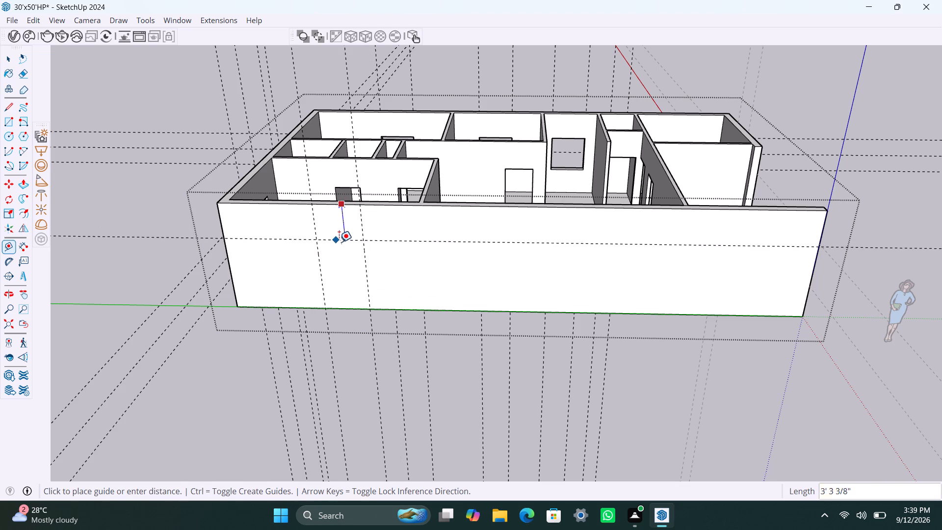
{"action": "type", "text": "3'"}
{"action": "key", "text": "Return"}
{"action": "left_click_drag", "start_coordinate": [352, 235], "coordinate": [352, 239]}
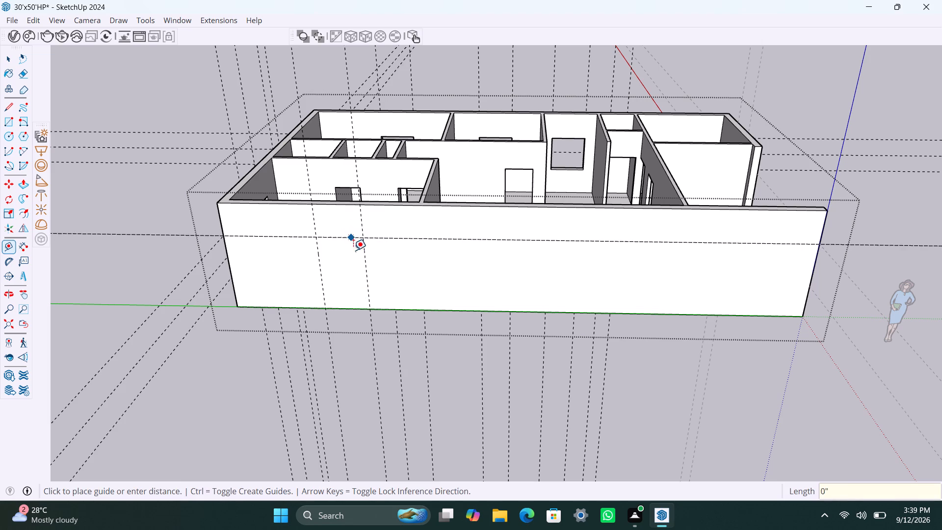
{"action": "key", "text": "4"}
{"action": "key", "text": "apostrophe"}
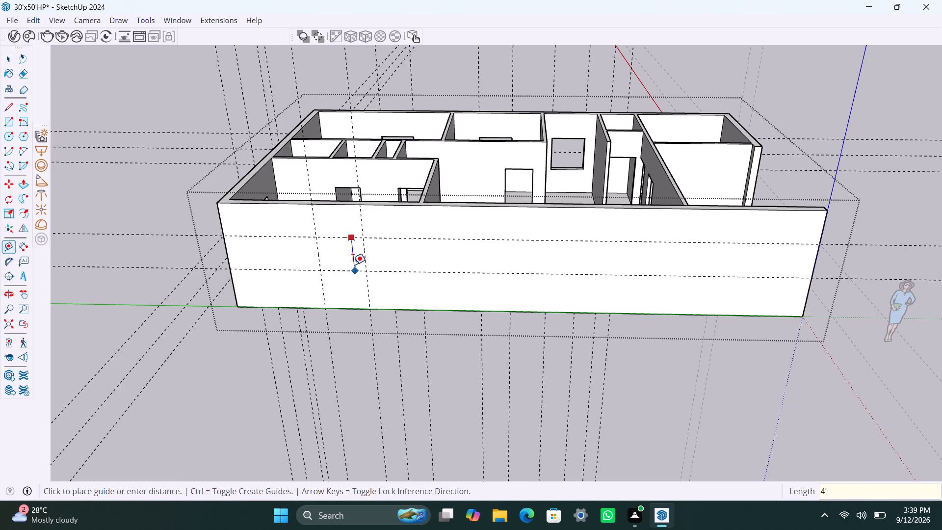
{"action": "key", "text": "Return"}
{"action": "key", "text": "space"}
Draw a 4' by 4' rectangle between the guides on the long side wall and push it 9" through as a window opening.
{"action": "type", "text": "R"}
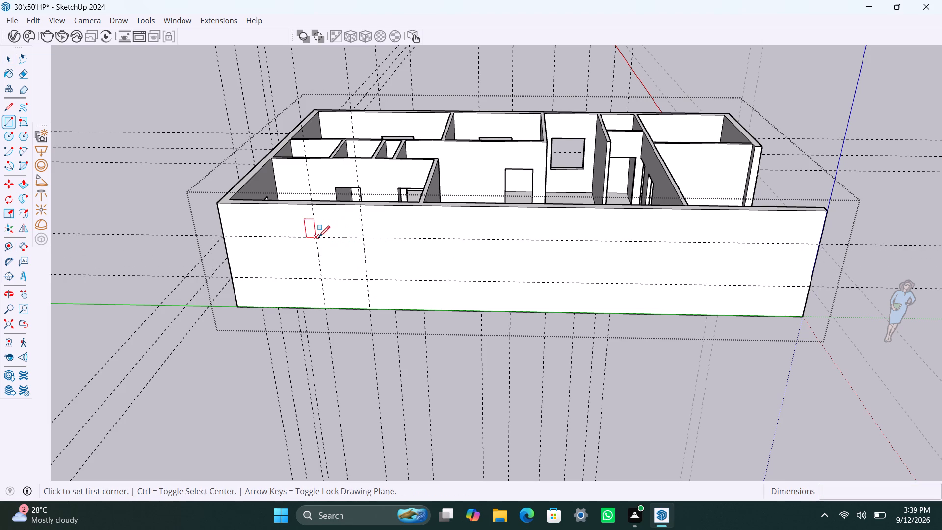
{"action": "left_click", "coordinate": [318, 237]}
{"action": "left_click", "coordinate": [366, 278]}
{"action": "key", "text": "space"}
{"action": "left_click", "coordinate": [354, 266]}
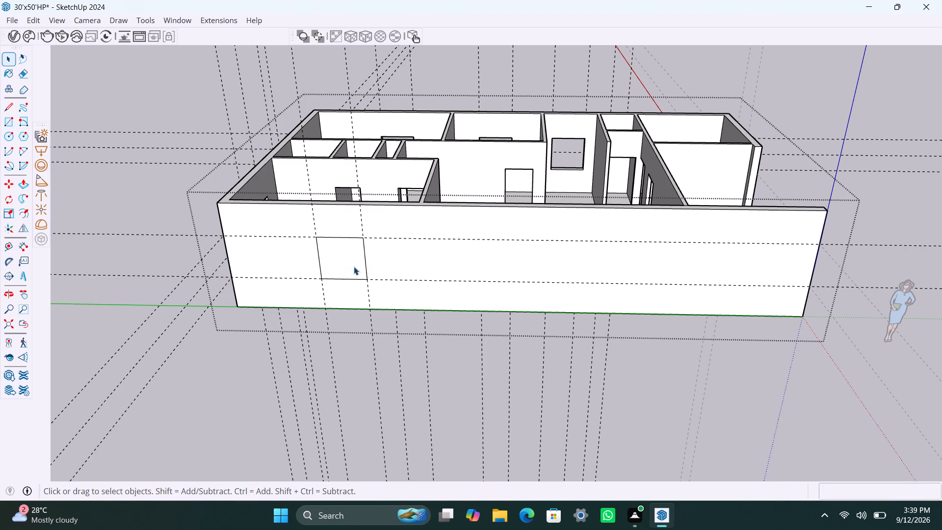
{"action": "key", "text": "p"}
{"action": "left_click", "coordinate": [354, 265]}
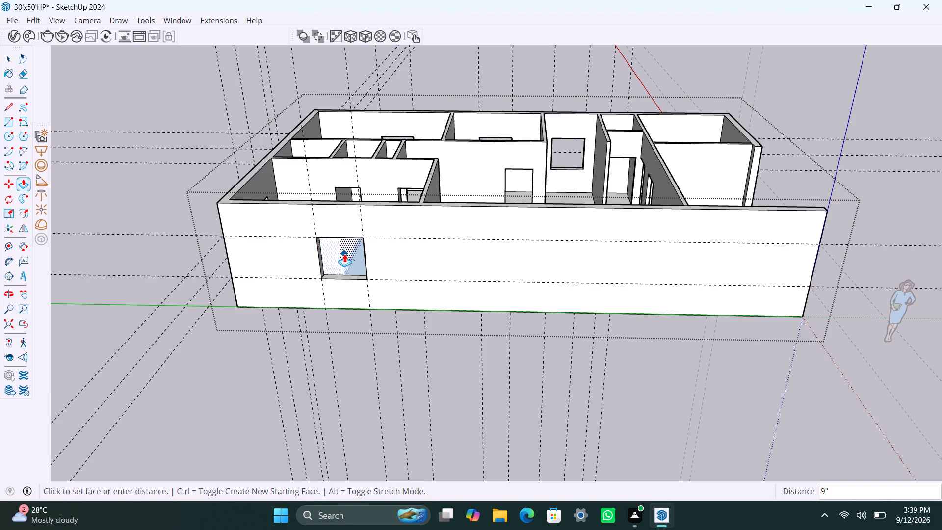
{"action": "left_click", "coordinate": [344, 254]}
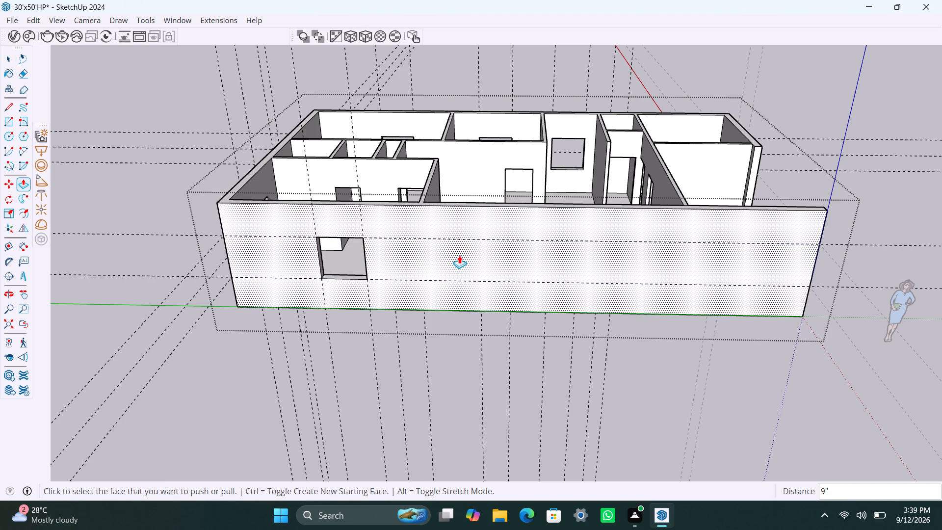
{"action": "key", "text": "space"}
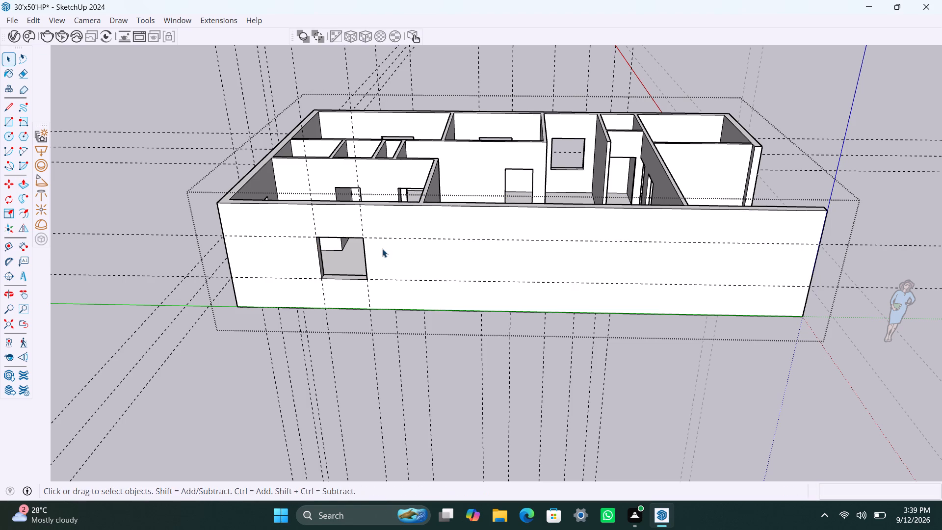
Place a vertical guide on the long side wall just past the first room's partition, plus another 4' beyond it.
{"action": "key", "text": "t"}
{"action": "left_click", "coordinate": [359, 177]}
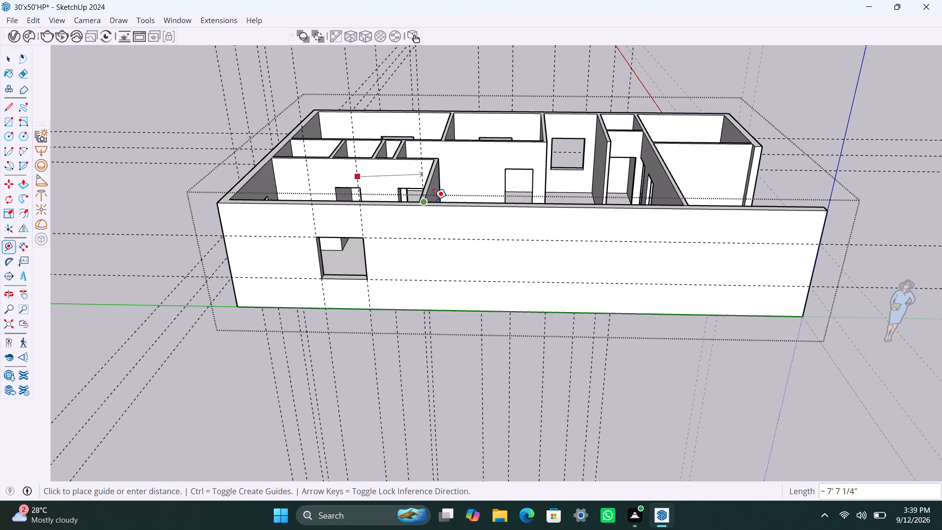
{"action": "left_click", "coordinate": [437, 214]}
{"action": "left_click", "coordinate": [437, 215]}
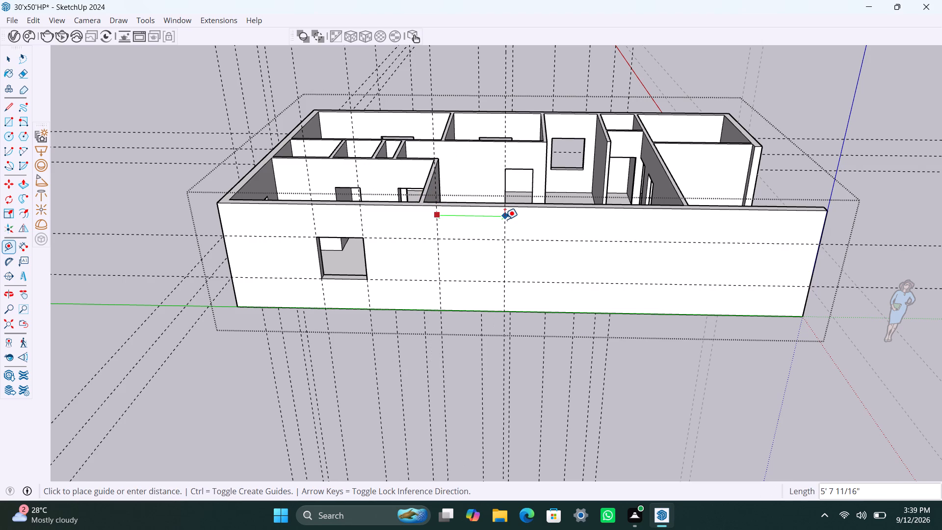
{"action": "key", "text": "4"}
{"action": "key", "text": "apostrophe"}
{"action": "key", "text": "Return"}
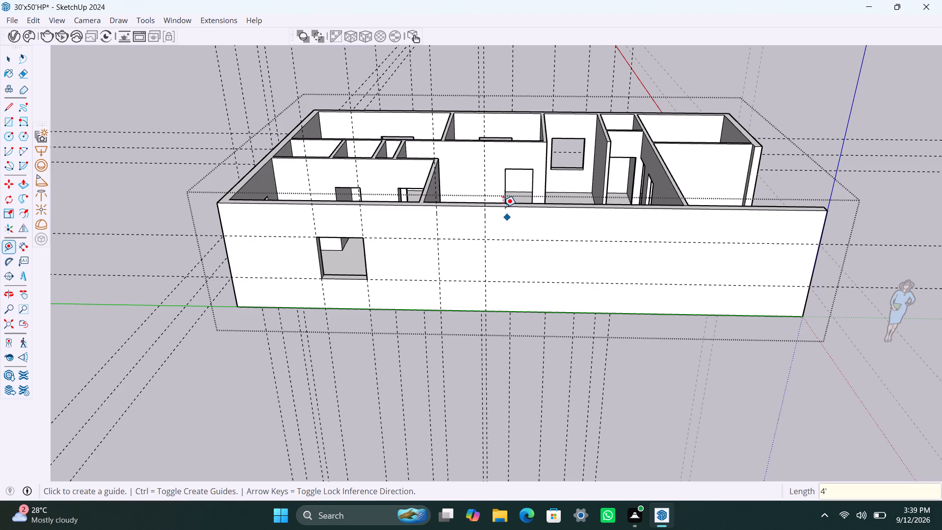
Place a vertical guide about 9' 6" beyond the last one on the long side wall, plus another 4' beyond it.
{"action": "left_click", "coordinate": [488, 184]}
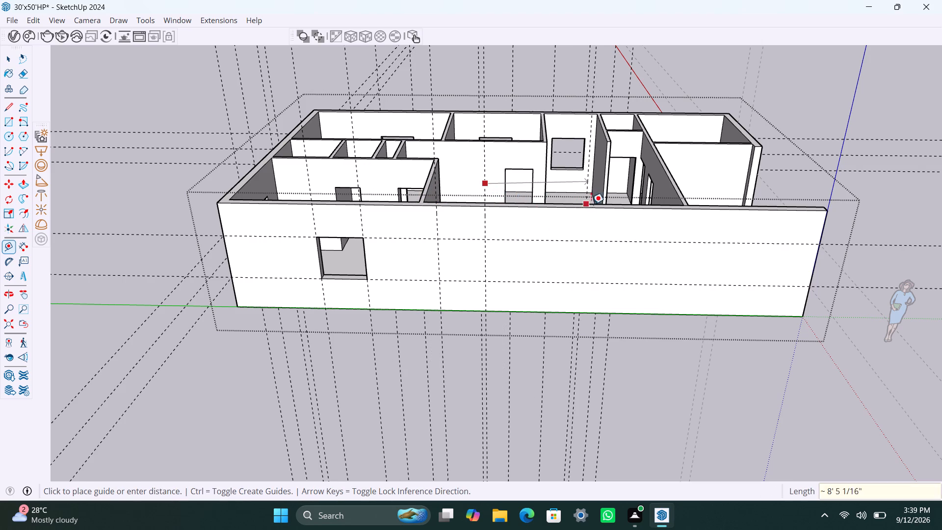
{"action": "left_click", "coordinate": [601, 211]}
{"action": "left_click", "coordinate": [602, 195]}
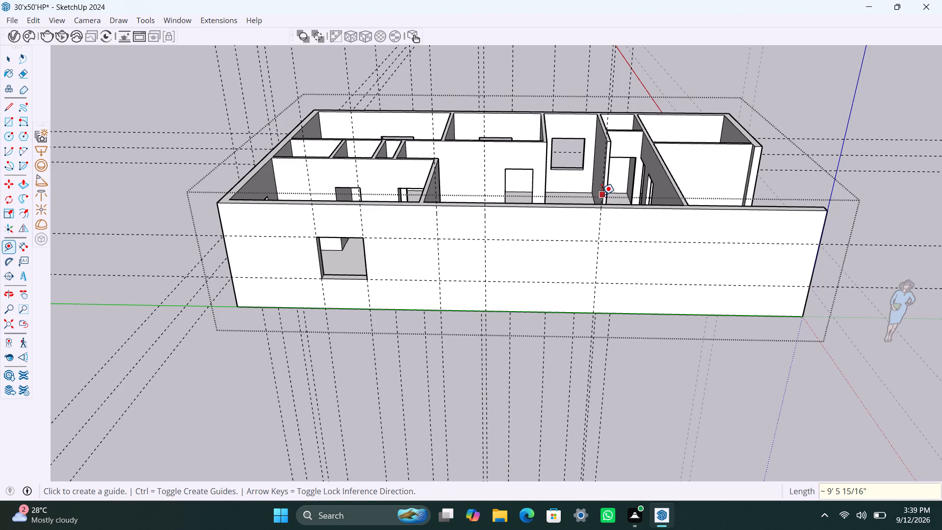
{"action": "key", "text": "4"}
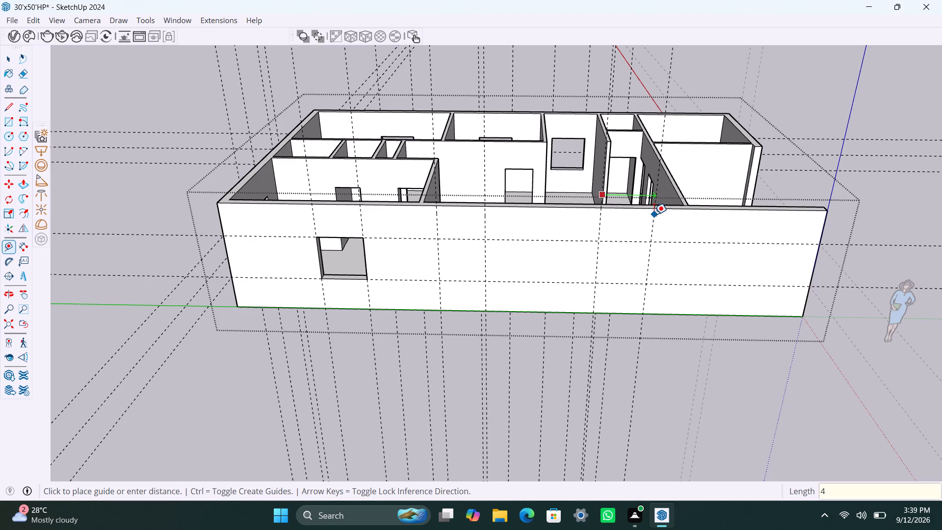
{"action": "key", "text": "apostrophe"}
{"action": "key", "text": "Return"}
{"action": "key", "text": "space"}
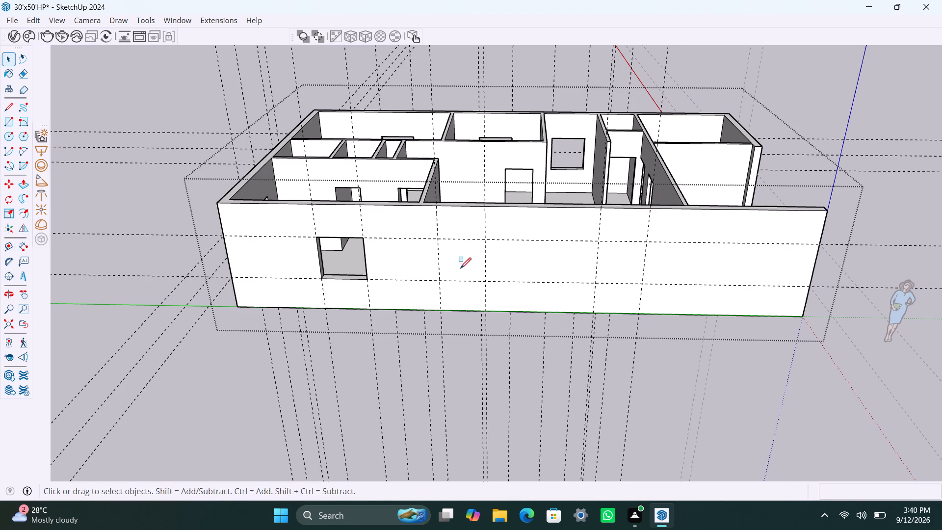
Draw a 4' by 4' rectangle between the middle pair of vertical guides and push it through the wall as a window opening.
{"action": "key", "text": "r"}
{"action": "left_click", "coordinate": [440, 238]}
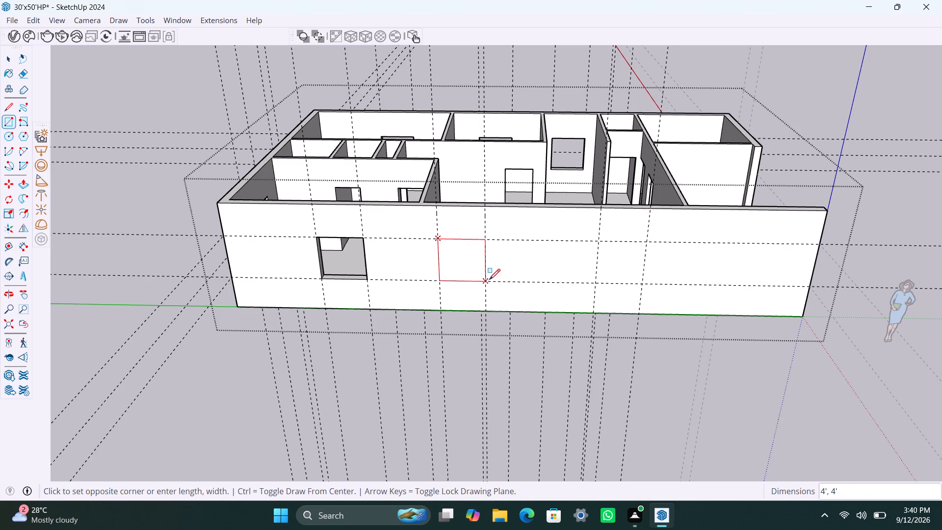
{"action": "left_click", "coordinate": [489, 280]}
{"action": "key", "text": "space"}
{"action": "left_click", "coordinate": [476, 262]}
{"action": "key", "text": "p"}
{"action": "left_click", "coordinate": [475, 261]}
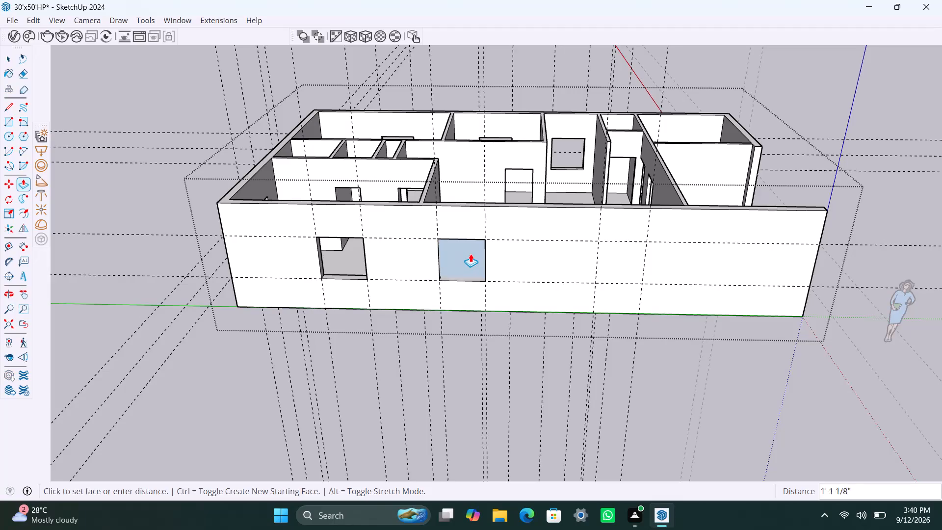
{"action": "left_click", "coordinate": [467, 256]}
{"action": "key", "text": "space"}
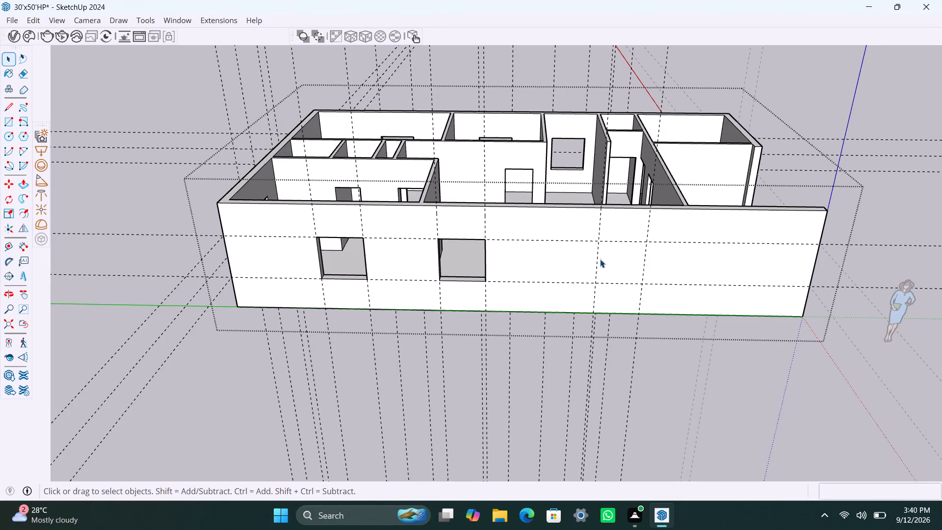
Draw a rectangle between the third pair of vertical guides on the long side wall and push it 9" through as a window opening.
{"action": "key", "text": "r"}
{"action": "left_click", "coordinate": [602, 242]}
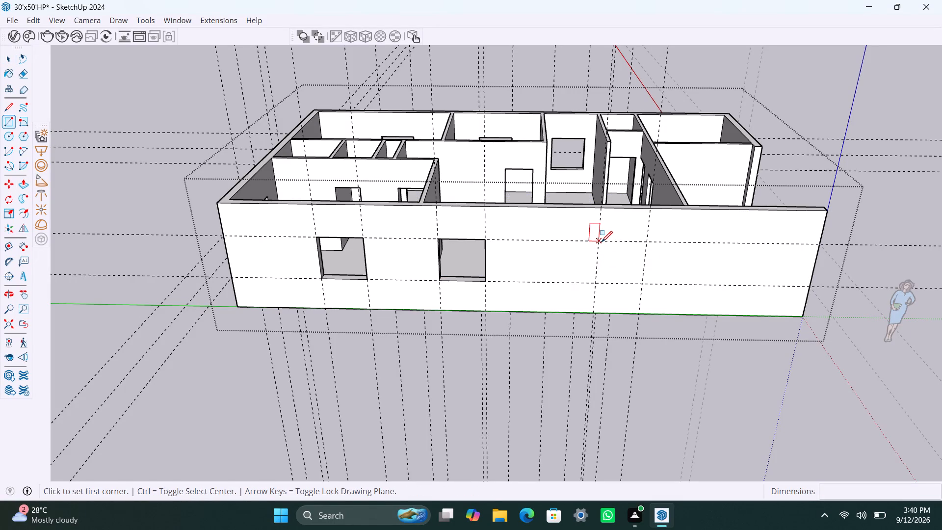
{"action": "left_click", "coordinate": [641, 283]}
{"action": "key", "text": "space"}
{"action": "left_click", "coordinate": [627, 271]}
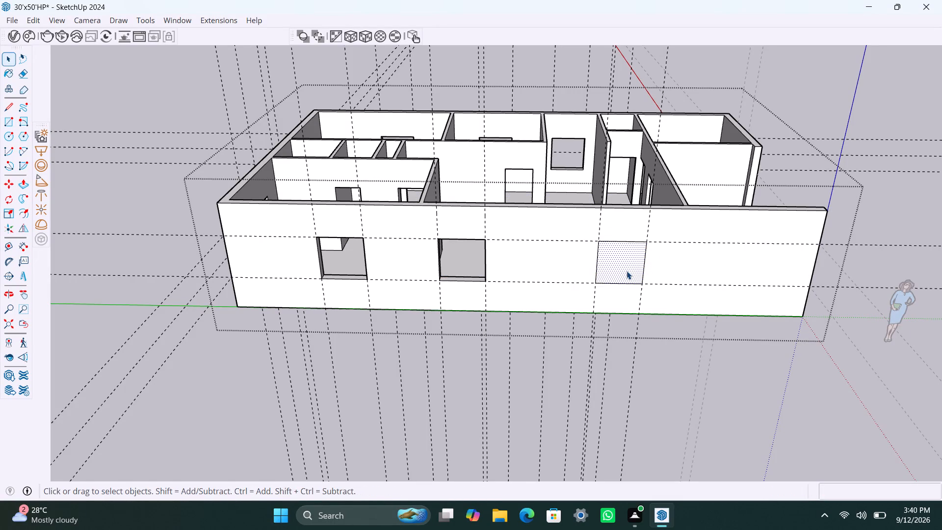
{"action": "key", "text": "p"}
{"action": "left_click", "coordinate": [626, 271]}
{"action": "left_click", "coordinate": [613, 259]}
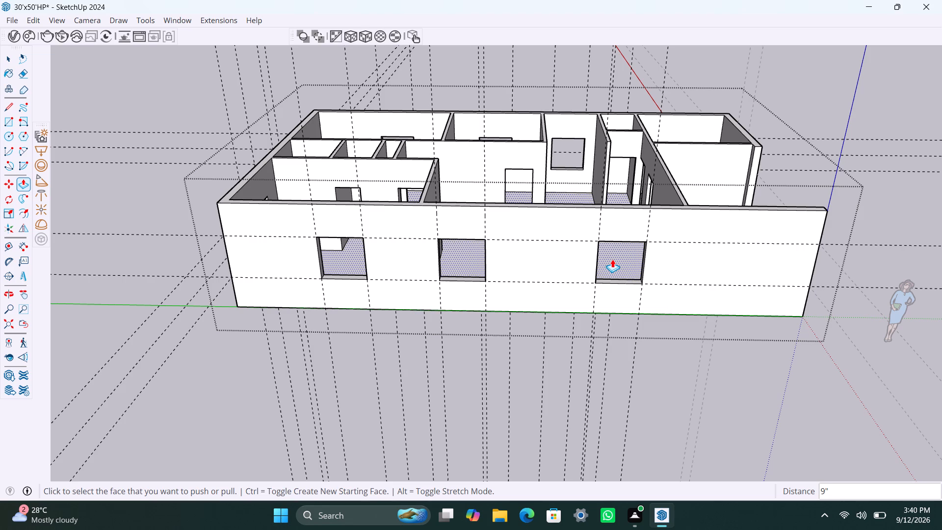
{"action": "key", "text": "space"}
Delete all guides inside the building group, close the group, and delete the remaining guides outside it.
{"action": "scroll", "coordinate": [692, 366], "scroll_direction": "down", "scroll_amount": 5}
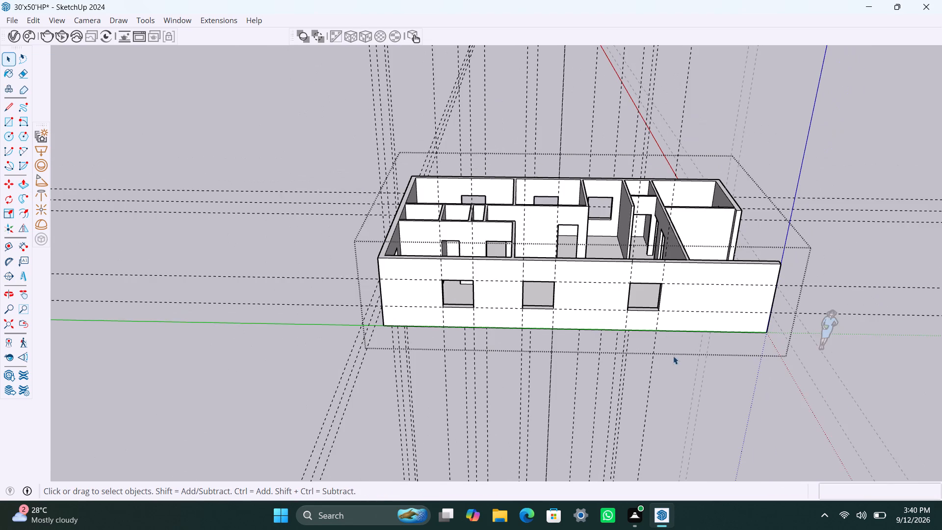
{"action": "middle_click_drag", "start_coordinate": [673, 356], "coordinate": [337, 318]}
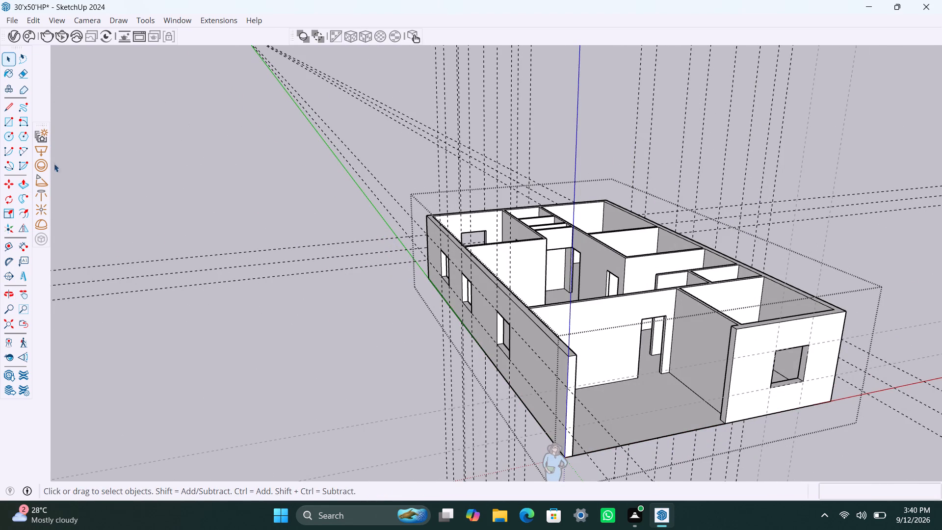
{"action": "left_click", "coordinate": [37, 21]}
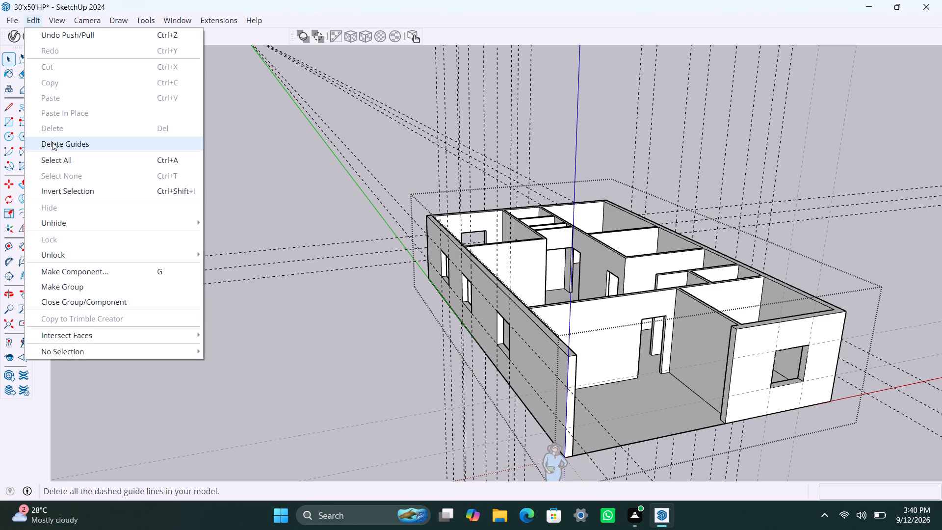
{"action": "left_click", "coordinate": [53, 142]}
{"action": "scroll", "coordinate": [383, 281], "scroll_direction": "down", "scroll_amount": 3}
{"action": "middle_click_drag", "start_coordinate": [384, 306], "coordinate": [318, 292]}
{"action": "left_click", "coordinate": [315, 282]}
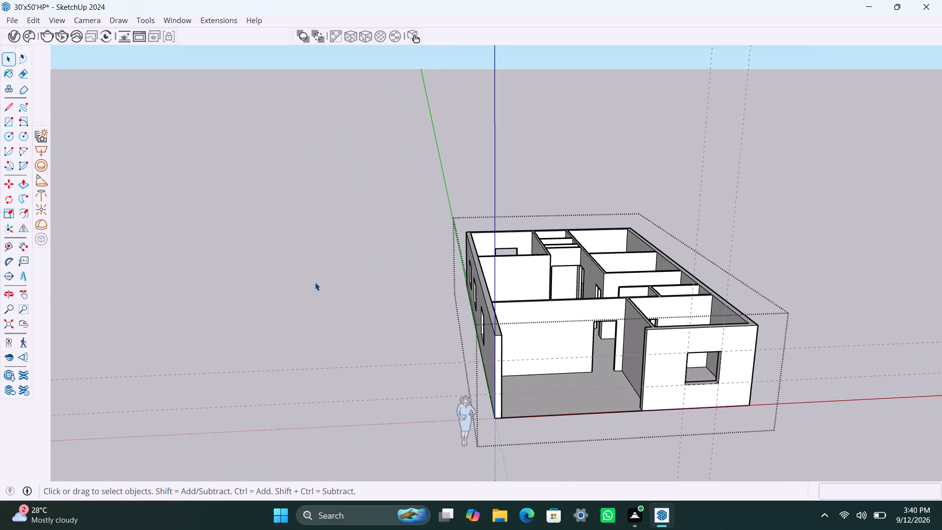
{"action": "left_click", "coordinate": [40, 20]}
{"action": "left_click", "coordinate": [57, 141]}
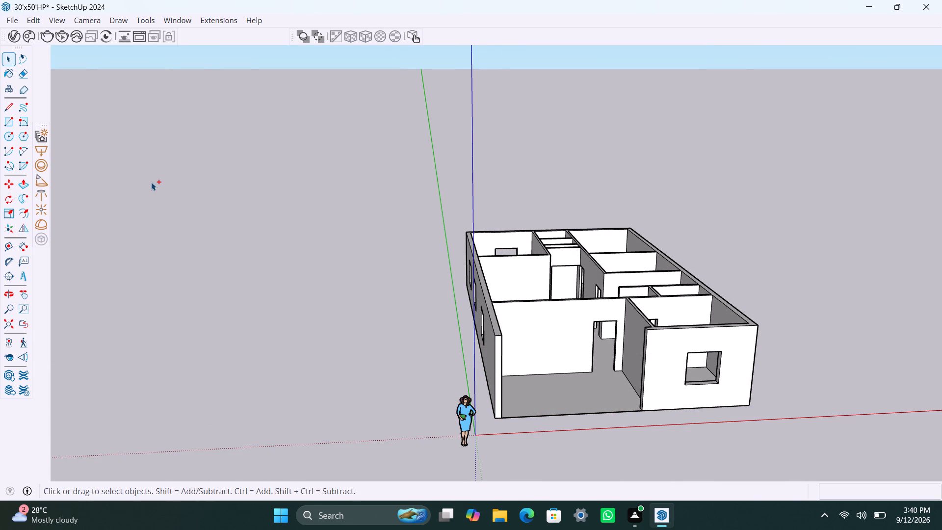
Save the model.
{"action": "key", "text": "ctrl+s"}
Open the building group and draw a rectangle corner to corner across the front wall's window opening.
{"action": "scroll", "coordinate": [229, 261], "scroll_direction": "down", "scroll_amount": 3}
{"action": "middle_click_drag", "start_coordinate": [235, 272], "coordinate": [193, 227], "text": "shift"}
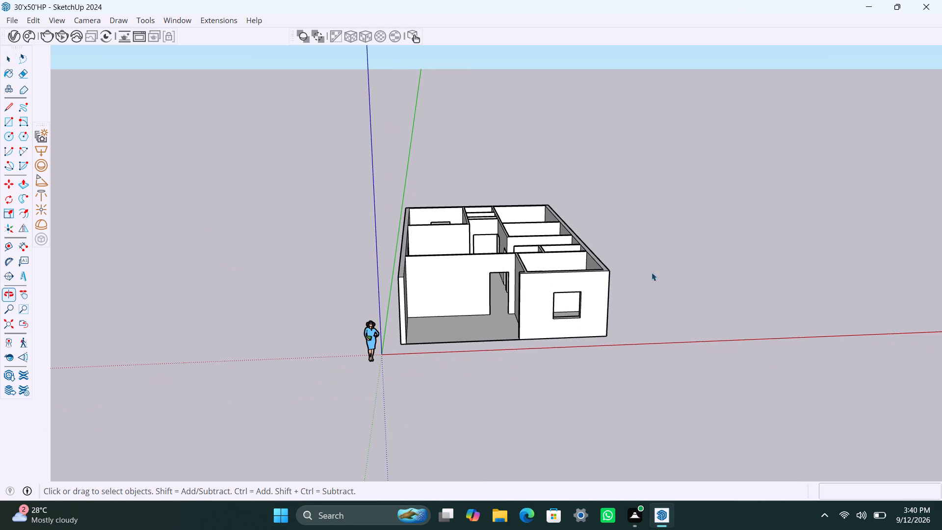
{"action": "scroll", "coordinate": [421, 318], "scroll_direction": "up", "scroll_amount": 2}
{"action": "scroll", "coordinate": [630, 325], "scroll_direction": "up", "scroll_amount": 1}
{"action": "middle_click_drag", "start_coordinate": [538, 301], "coordinate": [527, 289]}
{"action": "scroll", "coordinate": [538, 301], "scroll_direction": "up", "scroll_amount": 1}
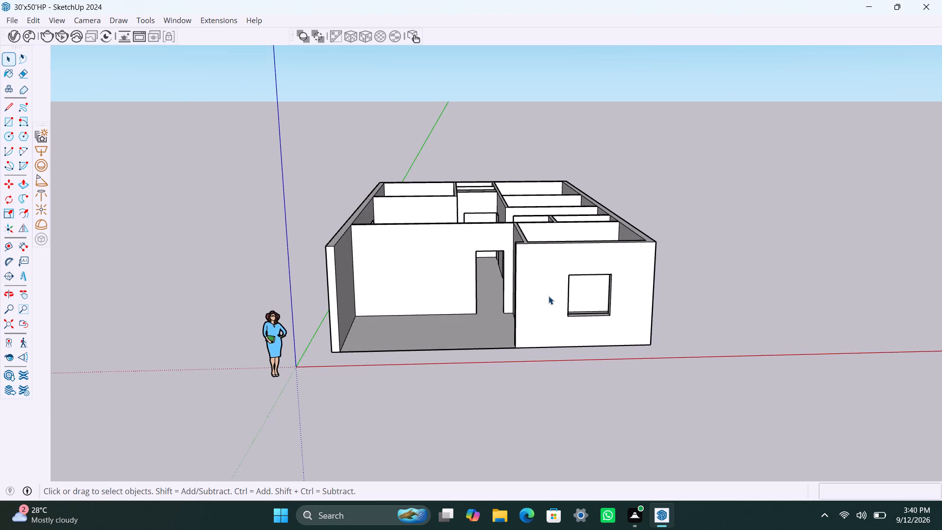
{"action": "scroll", "coordinate": [549, 296], "scroll_direction": "up", "scroll_amount": 4}
{"action": "middle_click_drag", "start_coordinate": [559, 297], "coordinate": [505, 286]}
{"action": "scroll", "coordinate": [561, 293], "scroll_direction": "up", "scroll_amount": 1}
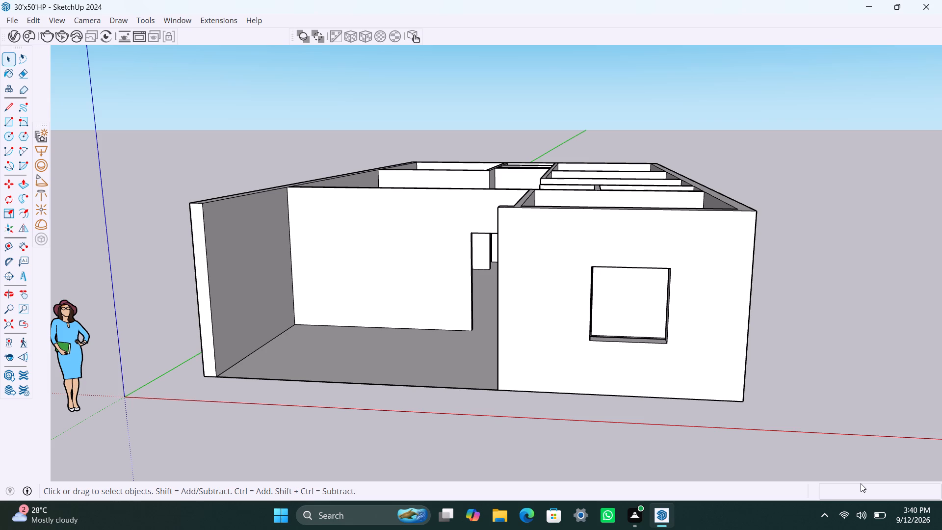
{"action": "scroll", "coordinate": [655, 338], "scroll_direction": "up", "scroll_amount": 1}
{"action": "triple_click", "coordinate": [523, 344]}
{"action": "scroll", "coordinate": [565, 347], "scroll_direction": "up", "scroll_amount": 3}
{"action": "middle_click_drag", "start_coordinate": [557, 351], "coordinate": [544, 321]}
{"action": "key", "text": "r"}
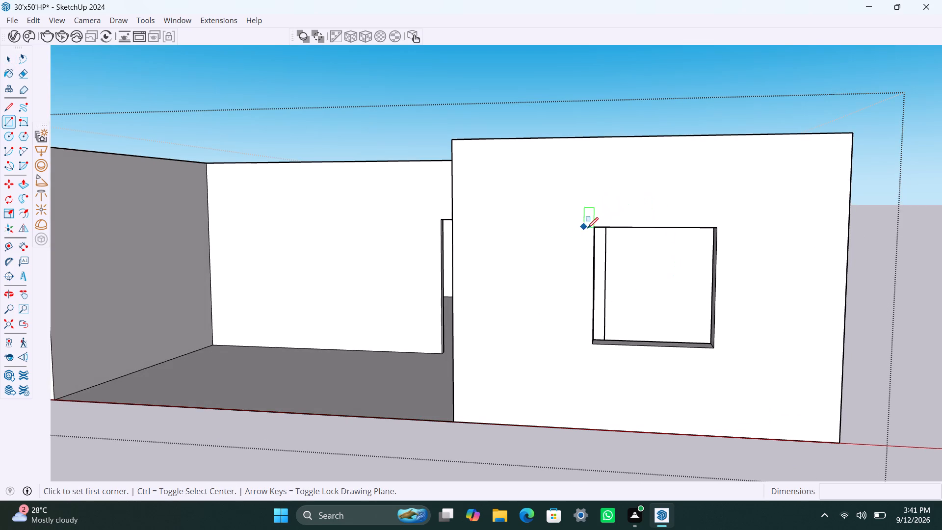
{"action": "left_click_drag", "start_coordinate": [598, 229], "coordinate": [598, 234]}
{"action": "left_click", "coordinate": [712, 348]}
{"action": "key", "text": "space"}
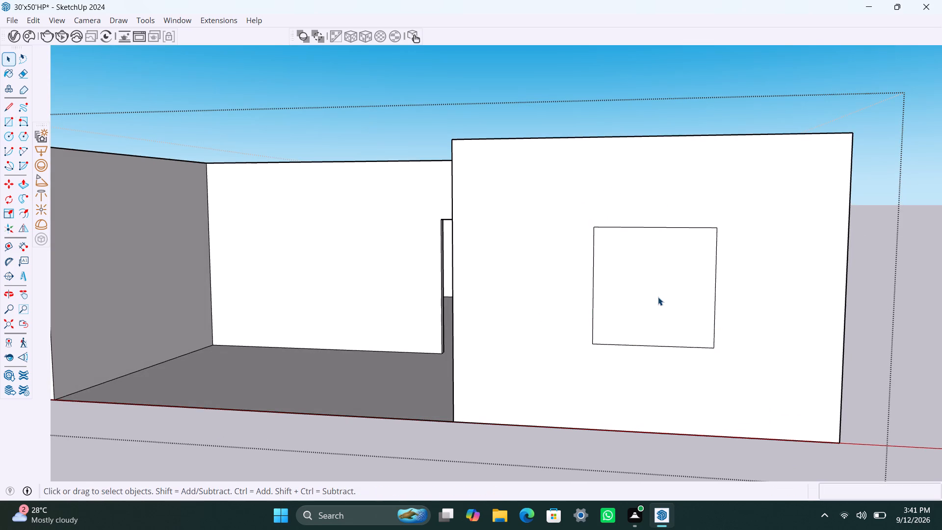
Make the rectangle in the front window opening, with its edges, into a group.
{"action": "double_click", "coordinate": [658, 297]}
{"action": "right_click", "coordinate": [656, 299]}
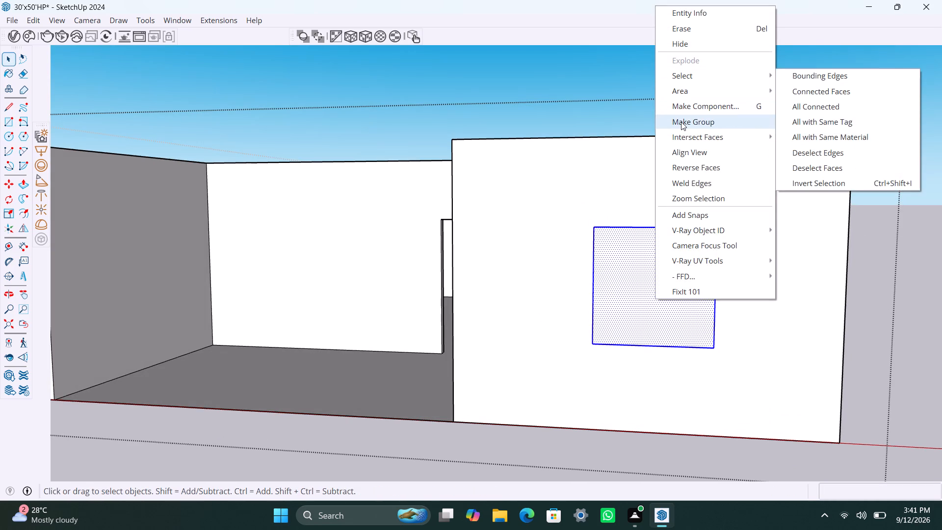
{"action": "left_click", "coordinate": [681, 122]}
Open the front window group, offset the rectangle's edges 2" inward, and delete the inner face to leave a frame outline.
{"action": "scroll", "coordinate": [620, 337], "scroll_direction": "down", "scroll_amount": 2}
{"action": "middle_click_drag", "start_coordinate": [621, 337], "coordinate": [514, 302], "text": "shift"}
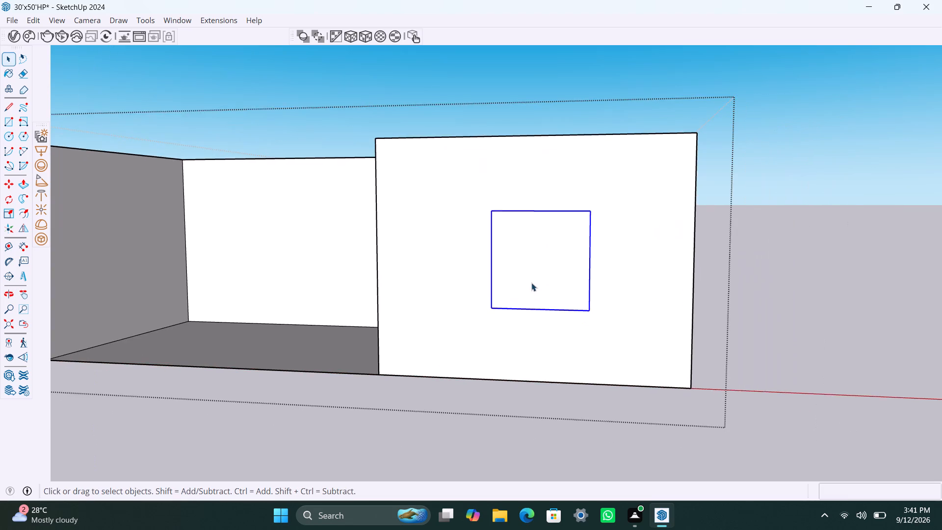
{"action": "scroll", "coordinate": [529, 276], "scroll_direction": "up", "scroll_amount": 1}
{"action": "triple_click", "coordinate": [508, 259]}
{"action": "key", "text": "f"}
{"action": "left_click", "coordinate": [507, 247]}
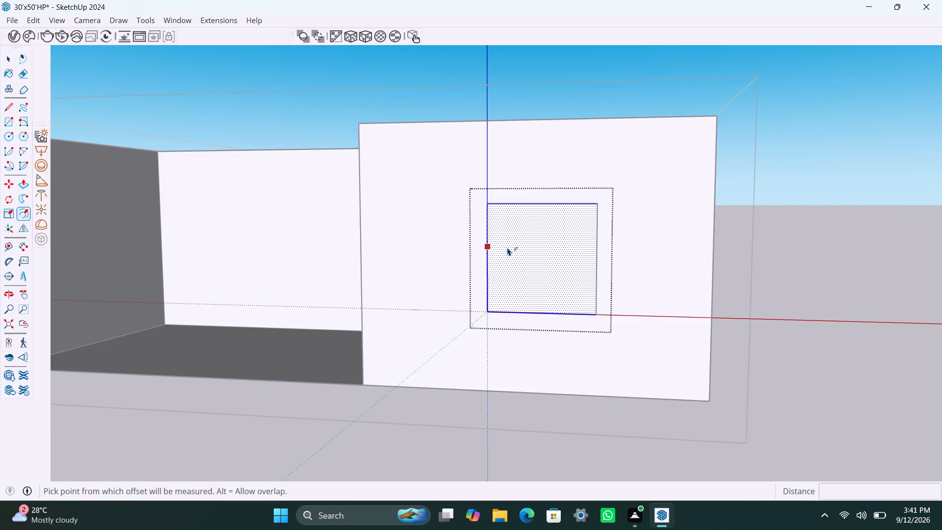
{"action": "type", "text": "2\""}
{"action": "key", "text": "Return"}
{"action": "key", "text": "space"}
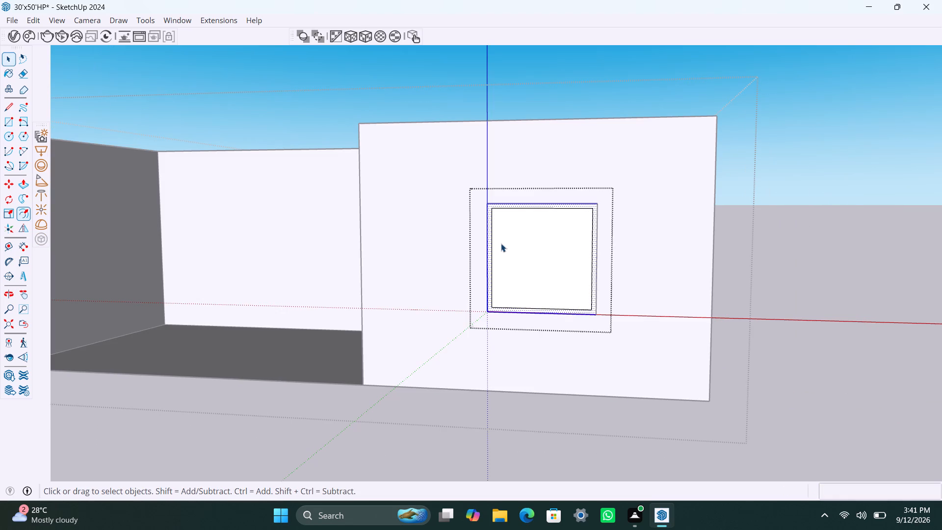
{"action": "left_click", "coordinate": [541, 250]}
{"action": "key", "text": "Delete"}
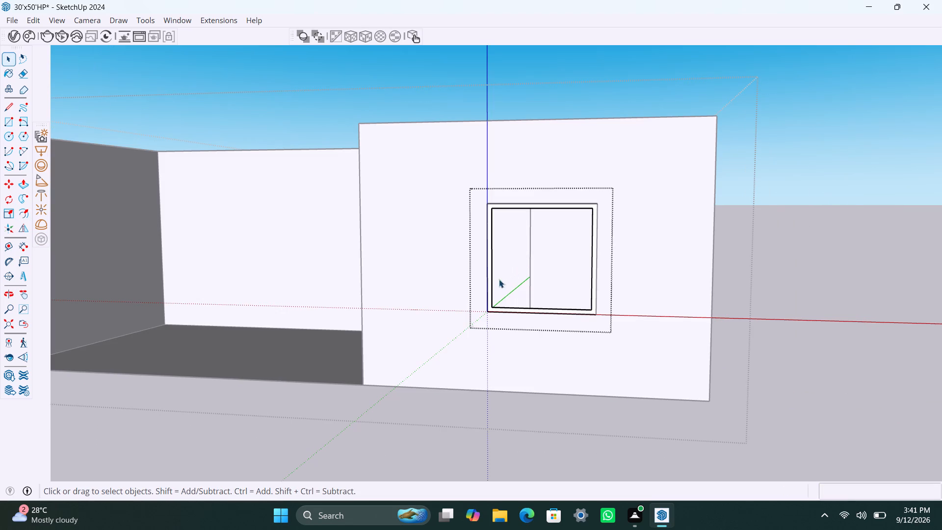
Push/Pull the front window's frame face 1.5" into the wall opening, and extend its front face another 1.5" outward.
{"action": "scroll", "coordinate": [492, 285], "scroll_direction": "up", "scroll_amount": 7}
{"action": "left_click", "coordinate": [489, 267]}
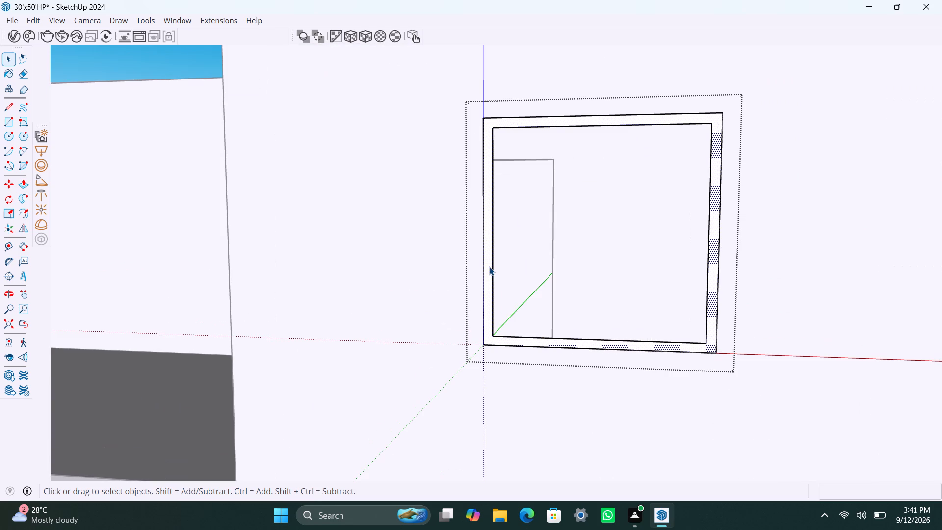
{"action": "key", "text": "p"}
{"action": "left_click", "coordinate": [489, 267]}
{"action": "type", "text": "1.5\""}
{"action": "key", "text": "Return"}
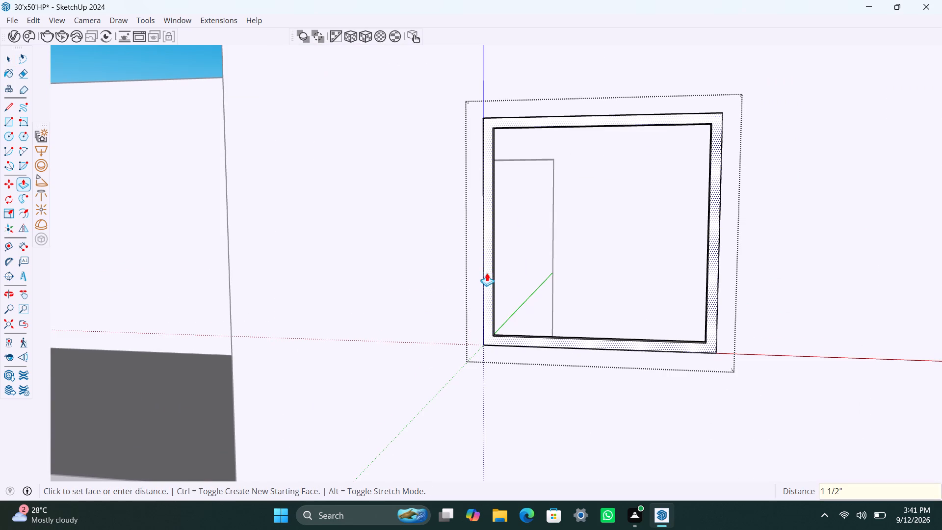
{"action": "left_click", "coordinate": [487, 273]}
{"action": "type", "text": "1.5\""}
{"action": "key", "text": "Return"}
{"action": "key", "text": "space"}
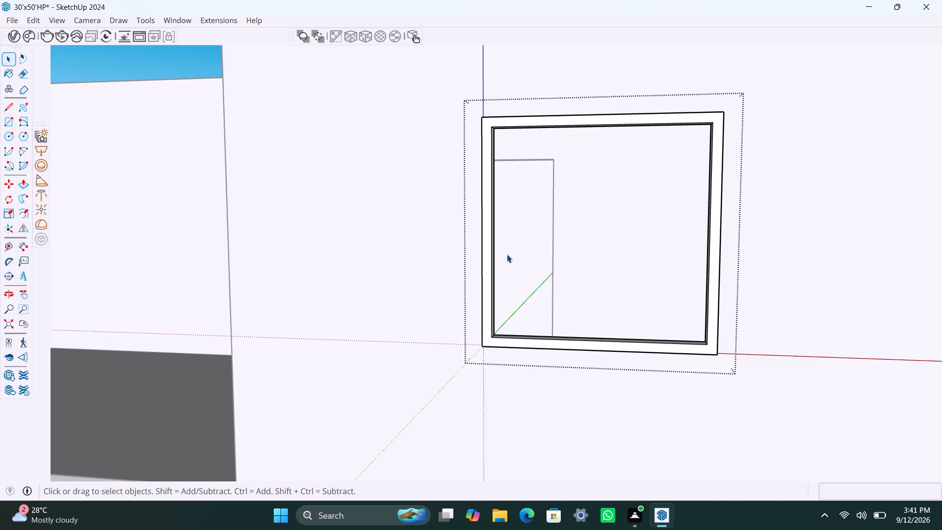
Draw a 1' 10" by 3' 8" pane rectangle from the frame's inner upper-left corner to its bottom midpoint, and delete the right half's face.
{"action": "scroll", "coordinate": [472, 215], "scroll_direction": "down", "scroll_amount": 3}
{"action": "key", "text": "r"}
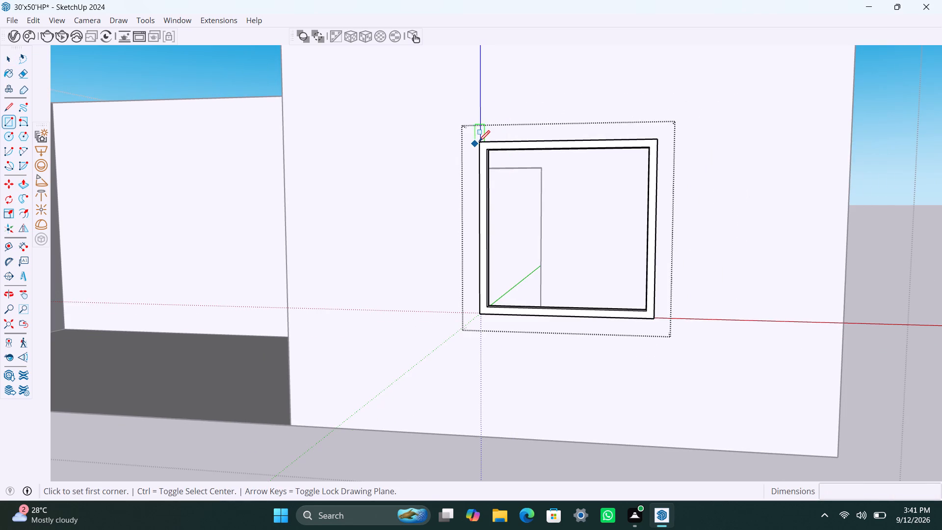
{"action": "left_click", "coordinate": [489, 149]}
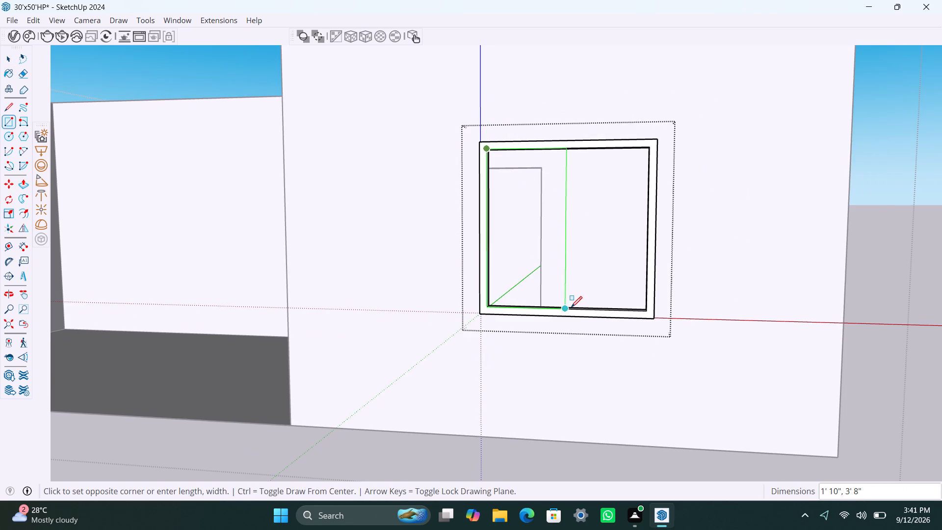
{"action": "left_click", "coordinate": [571, 307]}
{"action": "key", "text": "space"}
{"action": "left_click", "coordinate": [572, 286]}
{"action": "key", "text": "Delete"}
Make the left pane rectangle, with its edges, into a group inside the window frame.
{"action": "double_click", "coordinate": [558, 286]}
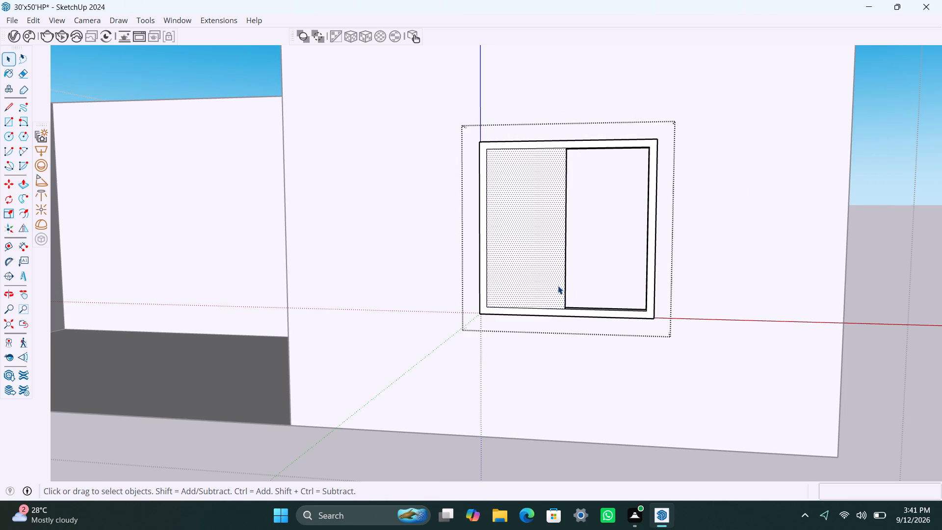
{"action": "right_click", "coordinate": [558, 286]}
{"action": "left_click", "coordinate": [611, 116]}
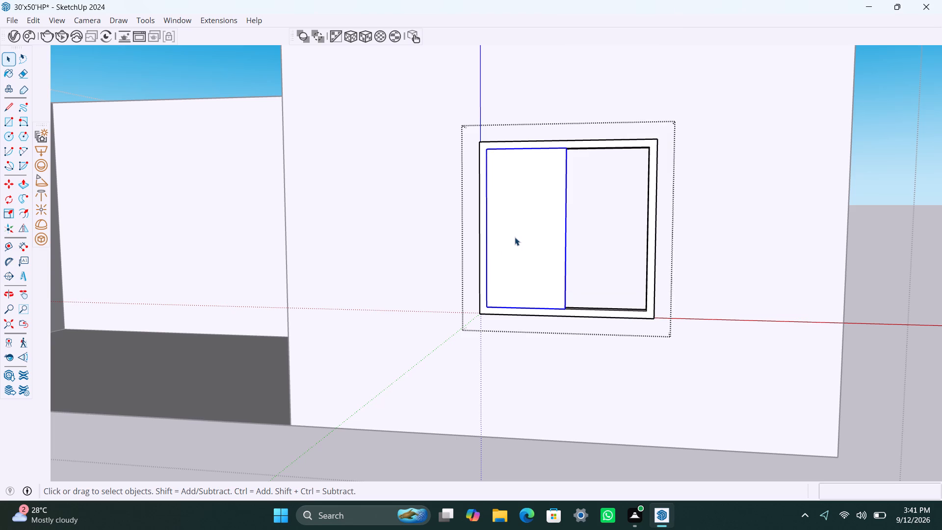
Open the left pane group, Push/Pull its face to a thickness of 8 mm, and close the group.
{"action": "double_click", "coordinate": [516, 237]}
{"action": "left_click", "coordinate": [519, 237]}
{"action": "key", "text": "p"}
{"action": "left_click", "coordinate": [519, 237]}
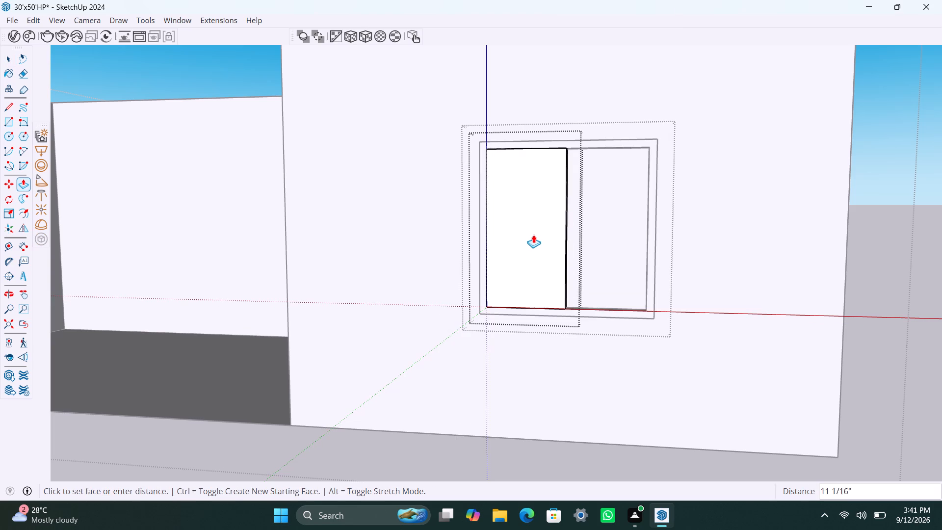
{"action": "type", "text": "8MM"}
{"action": "key", "text": "Return"}
{"action": "key", "text": "space"}
{"action": "left_click", "coordinate": [875, 273]}
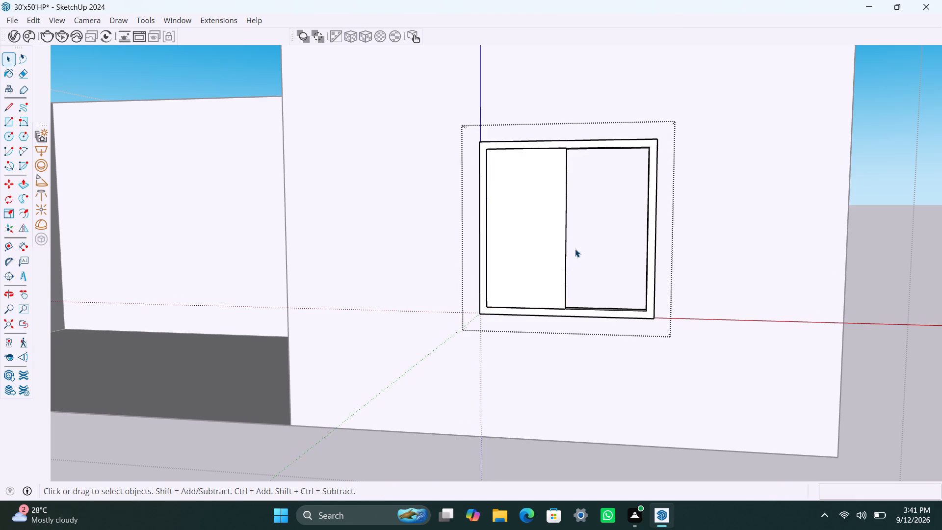
Move the left pane about 2" back into the depth of the window frame.
{"action": "scroll", "coordinate": [562, 254], "scroll_direction": "down", "scroll_amount": 2}
{"action": "middle_click_drag", "start_coordinate": [561, 259], "coordinate": [520, 309]}
{"action": "scroll", "coordinate": [551, 283], "scroll_direction": "up", "scroll_amount": 5}
{"action": "left_click", "coordinate": [558, 291]}
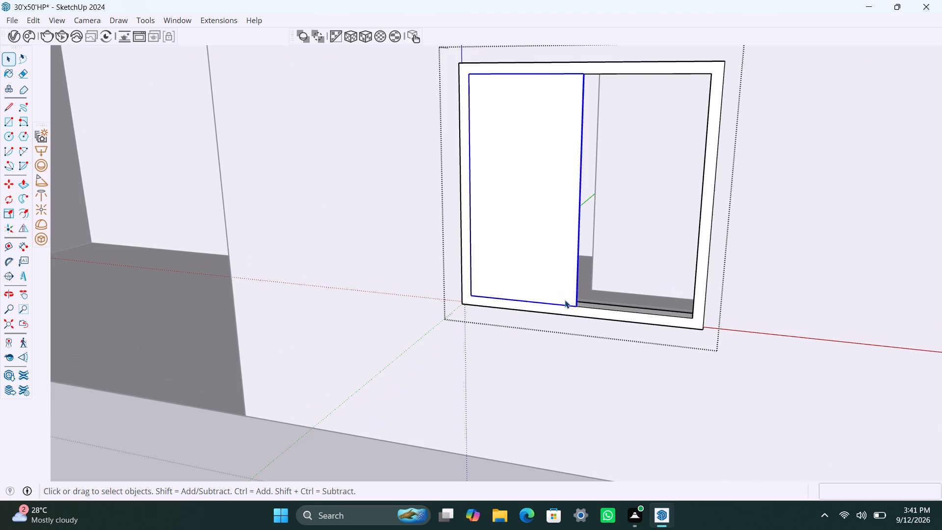
{"action": "scroll", "coordinate": [565, 300], "scroll_direction": "up", "scroll_amount": 5}
{"action": "key", "text": "m"}
{"action": "left_click", "coordinate": [582, 312]}
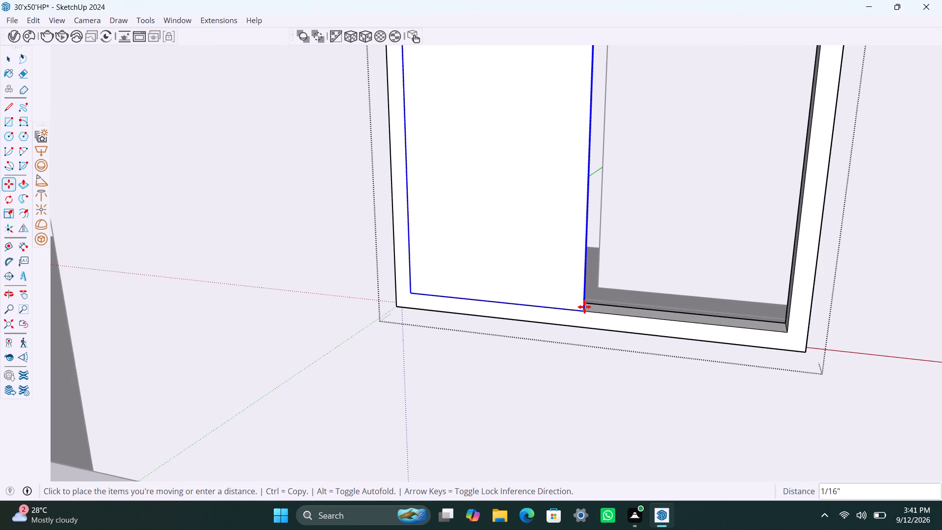
{"action": "scroll", "coordinate": [584, 307], "scroll_direction": "up", "scroll_amount": 8}
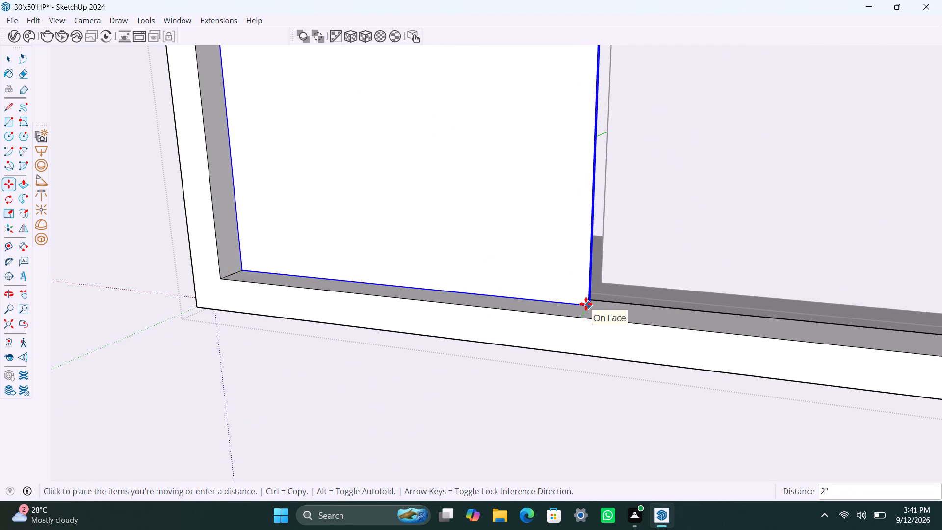
{"action": "left_click", "coordinate": [586, 304]}
Copy the left pane by its lower corner to the frame's lower-right inner corner, filling the right half of the window.
{"action": "scroll", "coordinate": [567, 278], "scroll_direction": "down", "scroll_amount": 15}
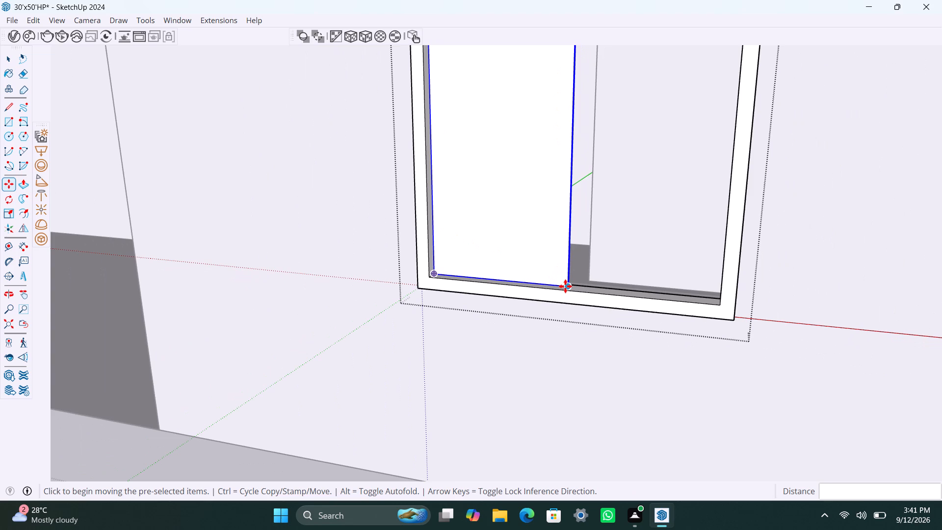
{"action": "key", "text": "m"}
{"action": "left_click", "coordinate": [565, 286]}
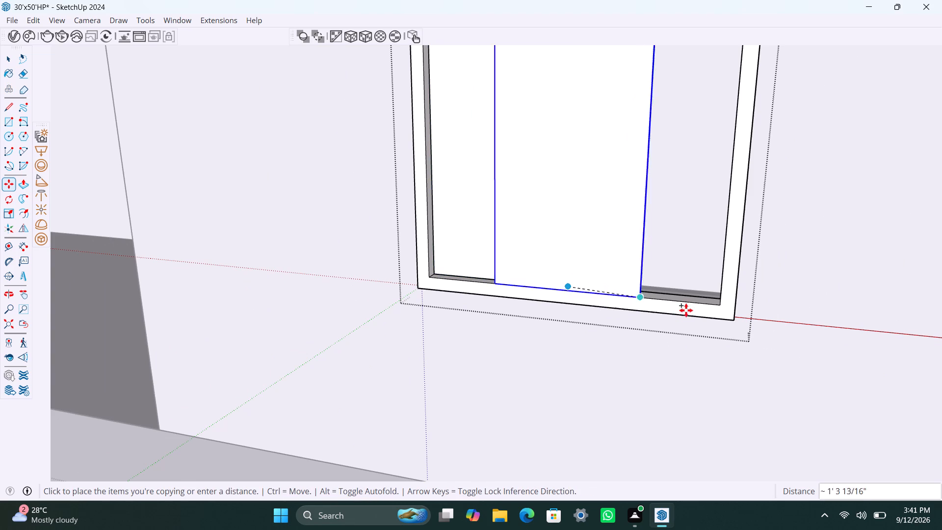
{"action": "left_click", "coordinate": [717, 304]}
Move the right pane about 1 11/16" back so its corner meets the left pane's corner, and close the window group.
{"action": "scroll", "coordinate": [492, 241], "scroll_direction": "up", "scroll_amount": 3}
{"action": "middle_click_drag", "start_coordinate": [522, 257], "coordinate": [532, 264]}
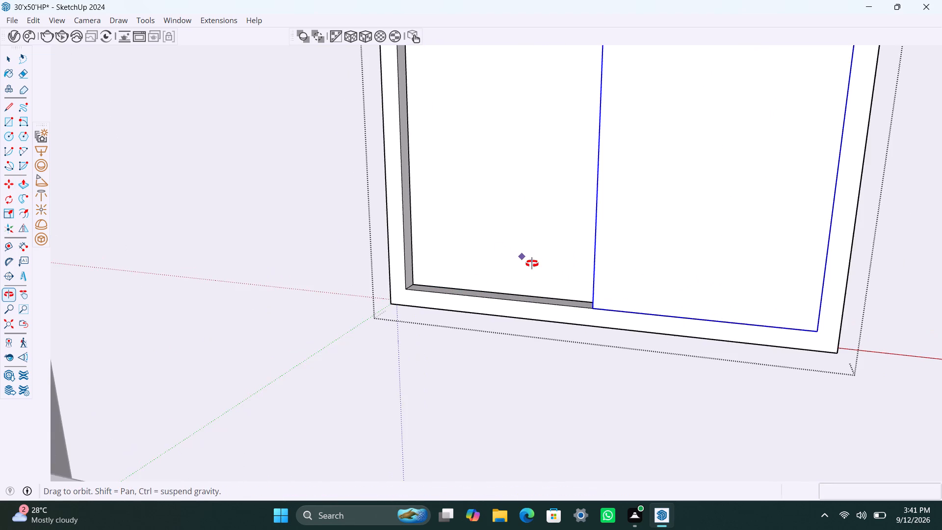
{"action": "middle_click_drag", "start_coordinate": [532, 264], "coordinate": [707, 367]}
{"action": "scroll", "coordinate": [579, 273], "scroll_direction": "up", "scroll_amount": 14}
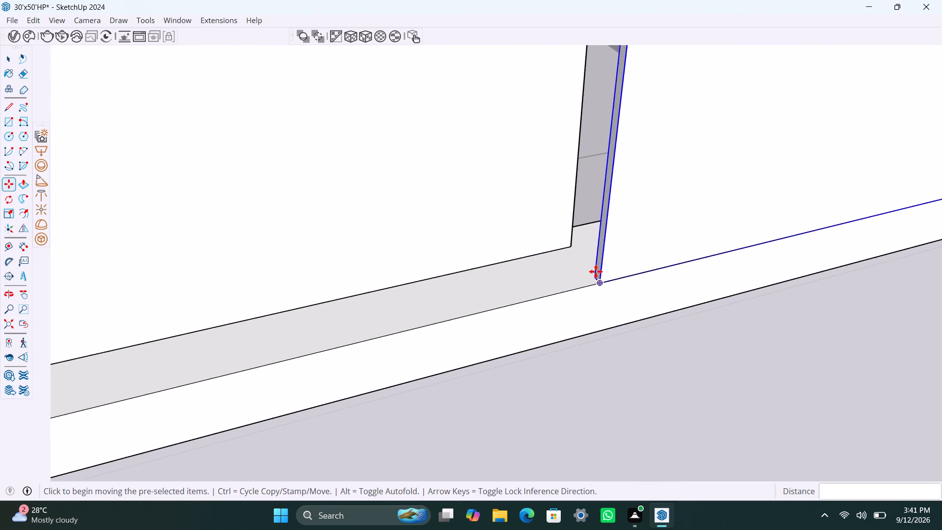
{"action": "left_click", "coordinate": [596, 271]}
{"action": "left_click", "coordinate": [573, 247]}
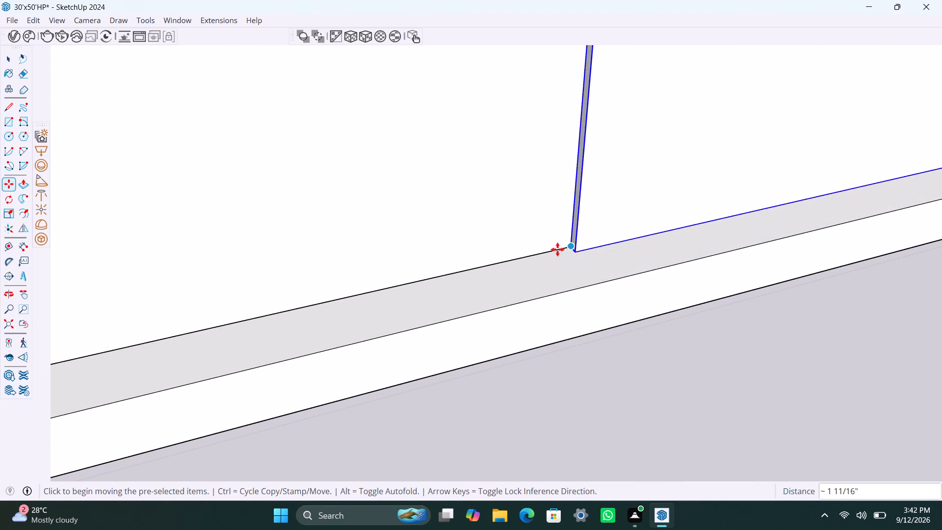
{"action": "scroll", "coordinate": [557, 249], "scroll_direction": "down", "scroll_amount": 20}
{"action": "scroll", "coordinate": [557, 249], "scroll_direction": "down", "scroll_amount": 15}
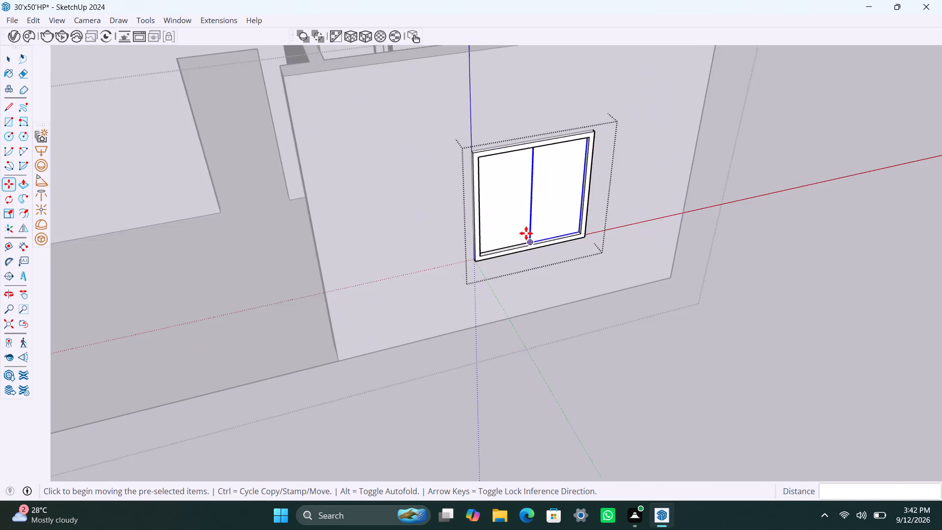
{"action": "scroll", "coordinate": [526, 233], "scroll_direction": "down", "scroll_amount": 12}
{"action": "key", "text": "space"}
{"action": "left_click", "coordinate": [539, 269]}
Draw a rectangle corner to corner across the small window opening in the side wall that has four openings.
{"action": "scroll", "coordinate": [540, 277], "scroll_direction": "down", "scroll_amount": 5}
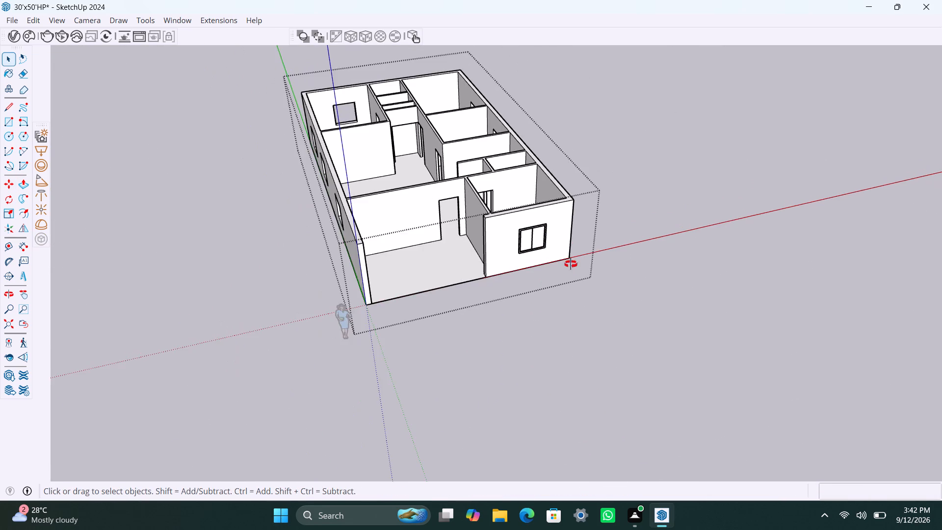
{"action": "middle_click_drag", "start_coordinate": [571, 264], "coordinate": [98, 279]}
{"action": "scroll", "coordinate": [599, 321], "scroll_direction": "down", "scroll_amount": 3}
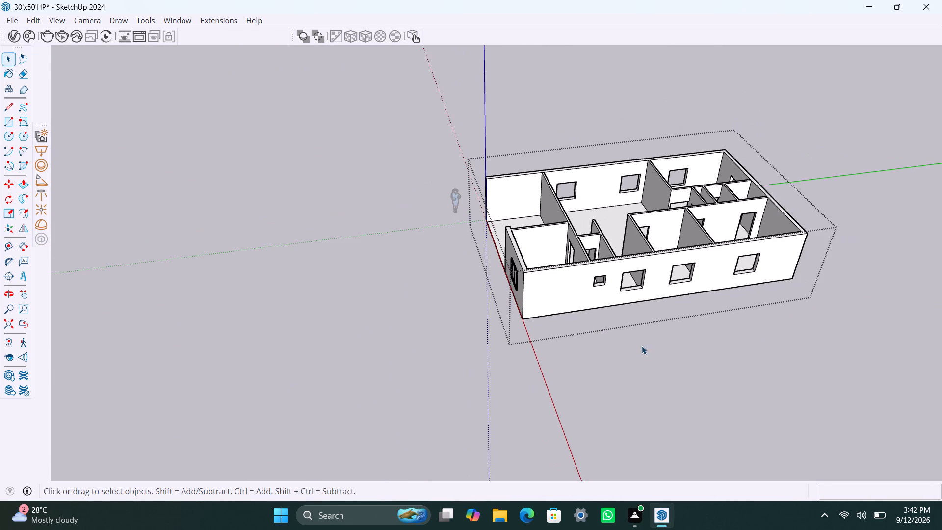
{"action": "middle_click_drag", "start_coordinate": [642, 346], "coordinate": [540, 303], "text": "shift"}
{"action": "scroll", "coordinate": [527, 266], "scroll_direction": "up", "scroll_amount": 3}
{"action": "middle_click_drag", "start_coordinate": [511, 247], "coordinate": [481, 211]}
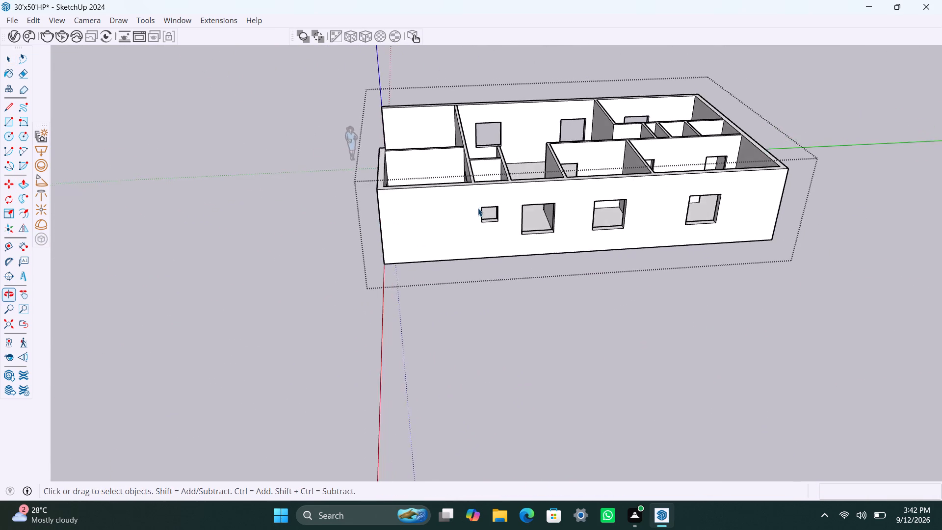
{"action": "scroll", "coordinate": [478, 206], "scroll_direction": "up", "scroll_amount": 3}
{"action": "middle_click_drag", "start_coordinate": [485, 226], "coordinate": [465, 206]}
{"action": "scroll", "coordinate": [466, 199], "scroll_direction": "up", "scroll_amount": 3}
{"action": "key", "text": "r"}
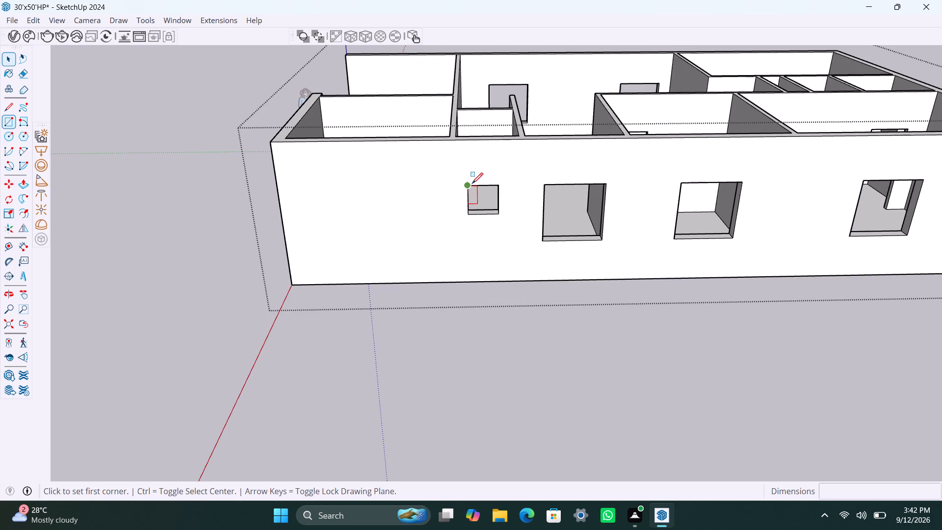
{"action": "left_click", "coordinate": [471, 184]}
{"action": "left_click", "coordinate": [497, 213]}
{"action": "key", "text": "space"}
Make the rectangle in the small side-wall opening, with its edges, into a group.
{"action": "double_click", "coordinate": [481, 198]}
{"action": "right_click", "coordinate": [481, 198]}
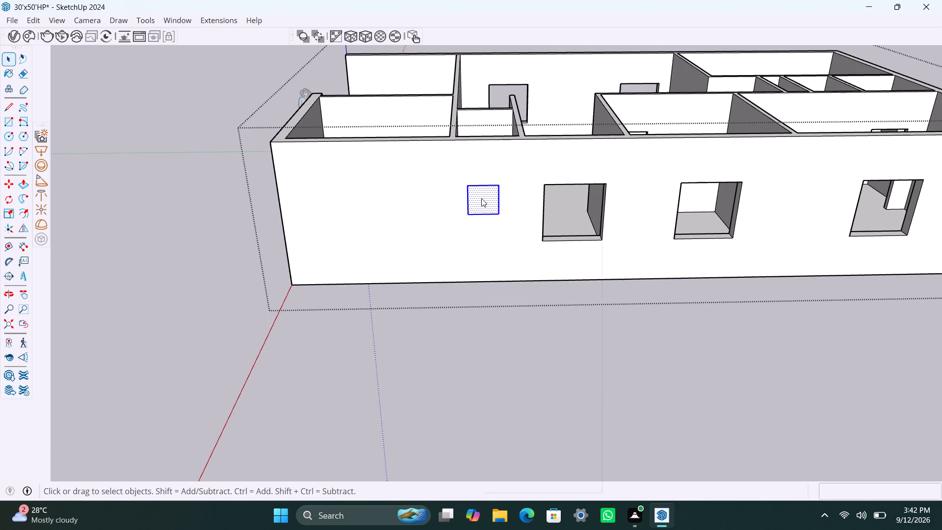
{"action": "left_click", "coordinate": [538, 315]}
Open the small window group, offset the rectangle's edges 2" inward, and delete the inner face.
{"action": "triple_click", "coordinate": [473, 201]}
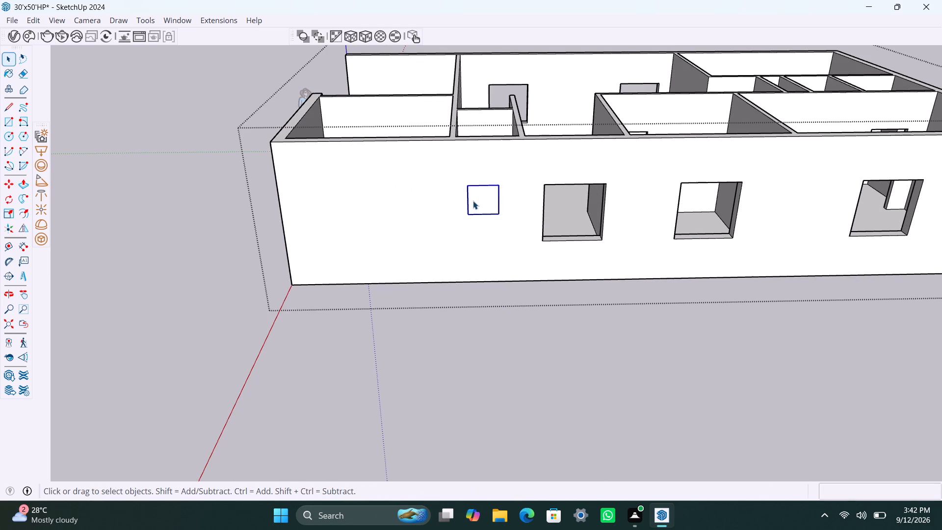
{"action": "key", "text": "f"}
{"action": "left_click", "coordinate": [476, 194]}
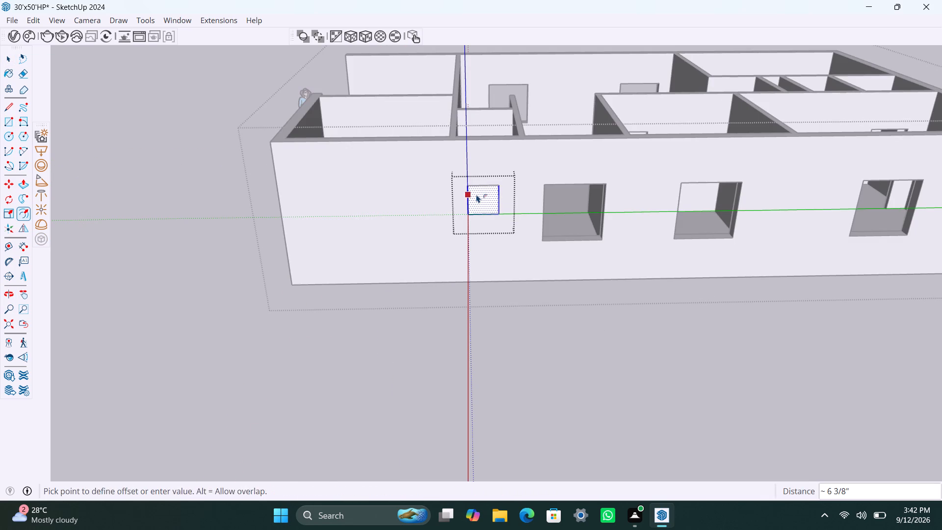
{"action": "type", "text": "2\""}
{"action": "key", "text": "Return"}
{"action": "key", "text": "space"}
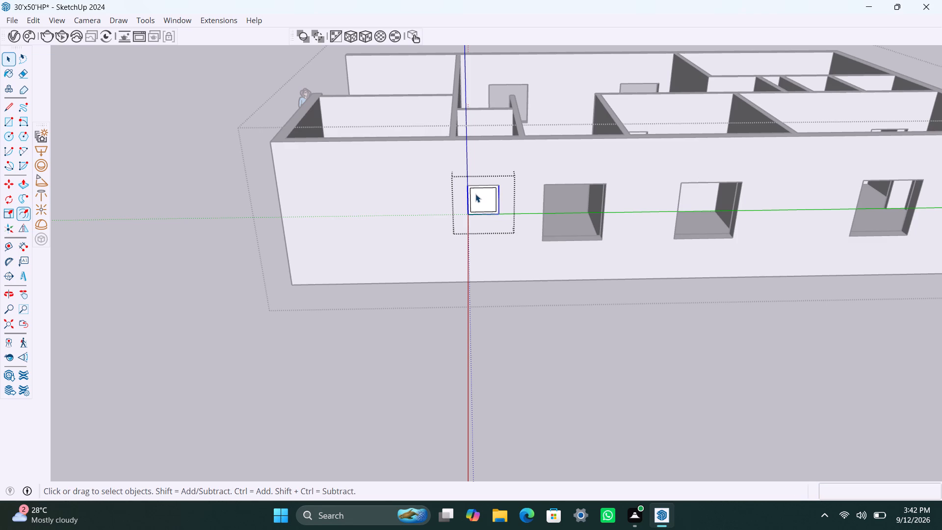
{"action": "scroll", "coordinate": [479, 199], "scroll_direction": "up", "scroll_amount": 4}
{"action": "left_click", "coordinate": [479, 199]}
{"action": "key", "text": "Delete"}
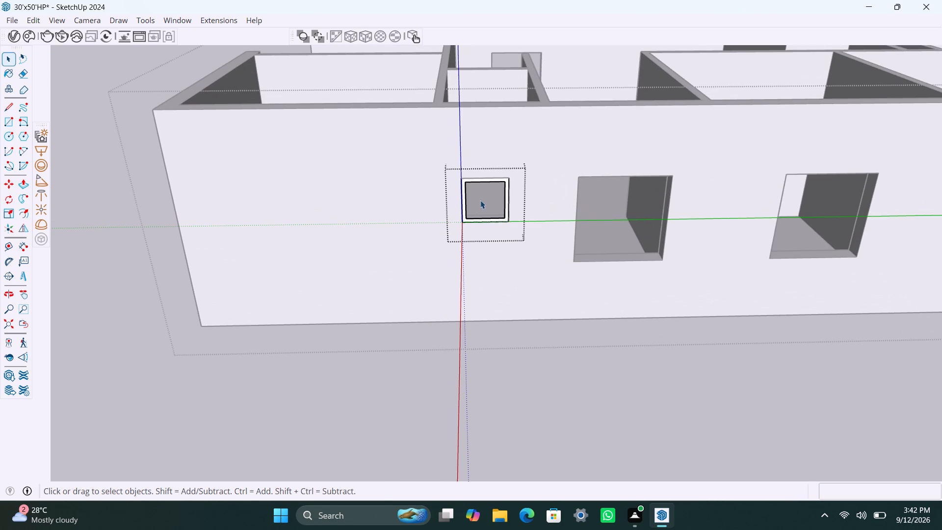
Push/Pull the small window's frame face 1.5" into the wall opening, and extend its front face another 1.5" outward.
{"action": "scroll", "coordinate": [476, 206], "scroll_direction": "up", "scroll_amount": 8}
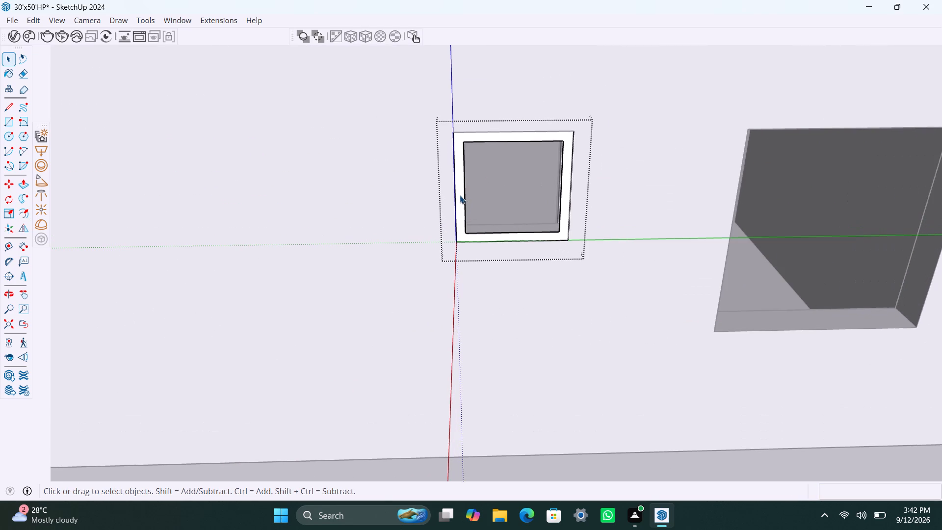
{"action": "left_click", "coordinate": [460, 195]}
{"action": "key", "text": "p"}
{"action": "left_click", "coordinate": [460, 195]}
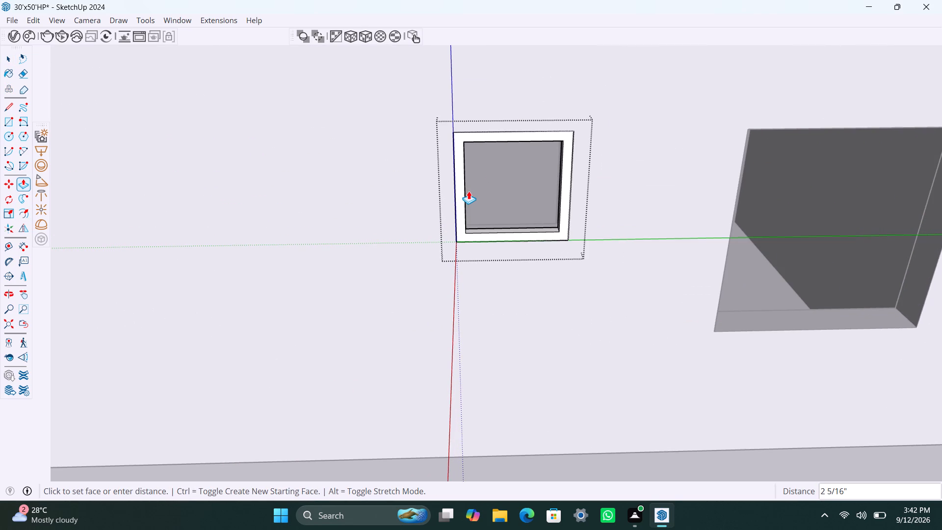
{"action": "type", "text": "1.5\""}
{"action": "key", "text": "Return"}
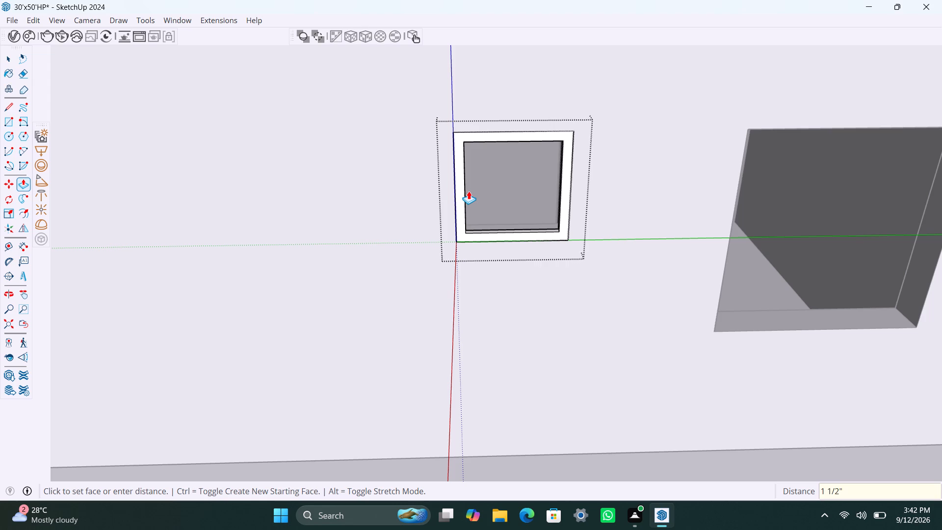
{"action": "left_click", "coordinate": [462, 203]}
{"action": "type", "text": "1.5\""}
{"action": "key", "text": "Return"}
{"action": "key", "text": "space"}
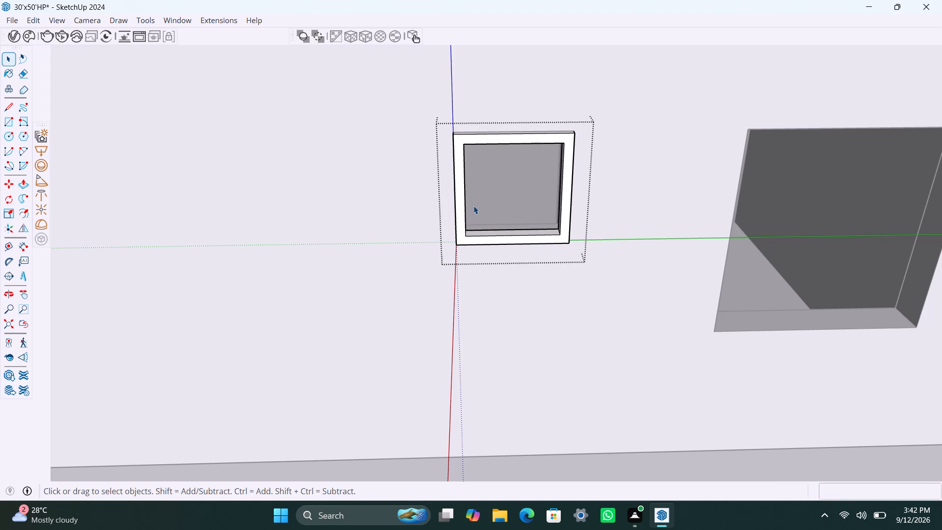
Draw a 2" high rectangular strip along the top of the small window frame's opening and delete the face below it.
{"action": "key", "text": "r"}
{"action": "left_click", "coordinate": [468, 142]}
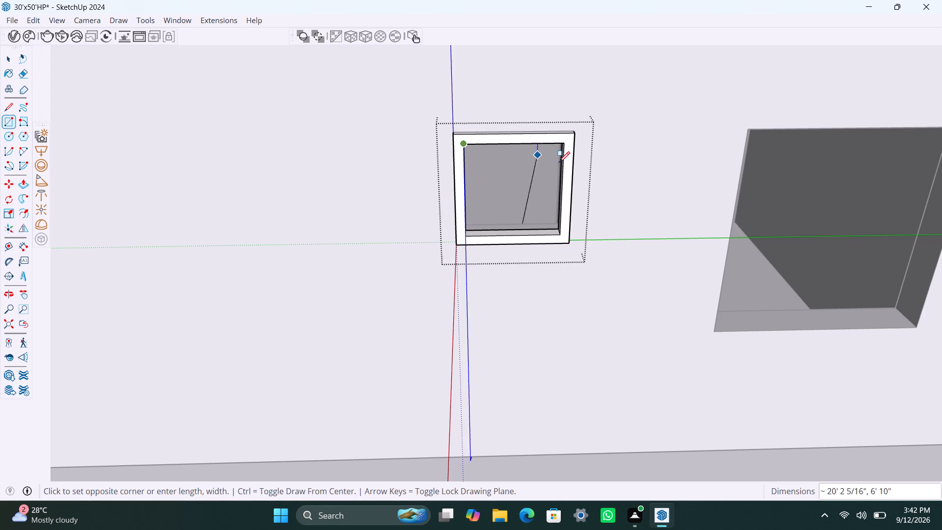
{"action": "type", "text": "2\""}
{"action": "key", "text": "Return"}
{"action": "key", "text": "space"}
{"action": "left_click", "coordinate": [558, 173]}
{"action": "key", "text": "Delete"}
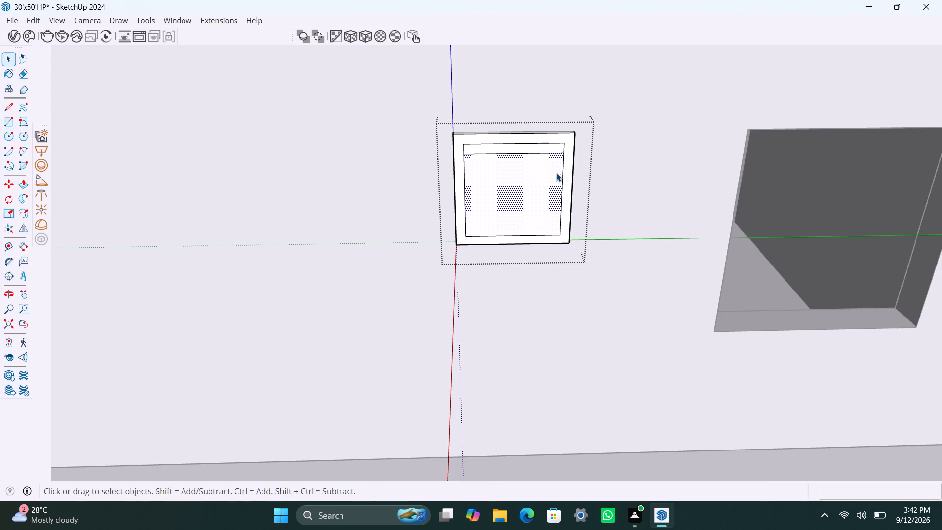
Make the strip with its edges into a group and Push/Pull it to an 8 mm thickness.
{"action": "double_click", "coordinate": [556, 148]}
{"action": "right_click", "coordinate": [556, 148]}
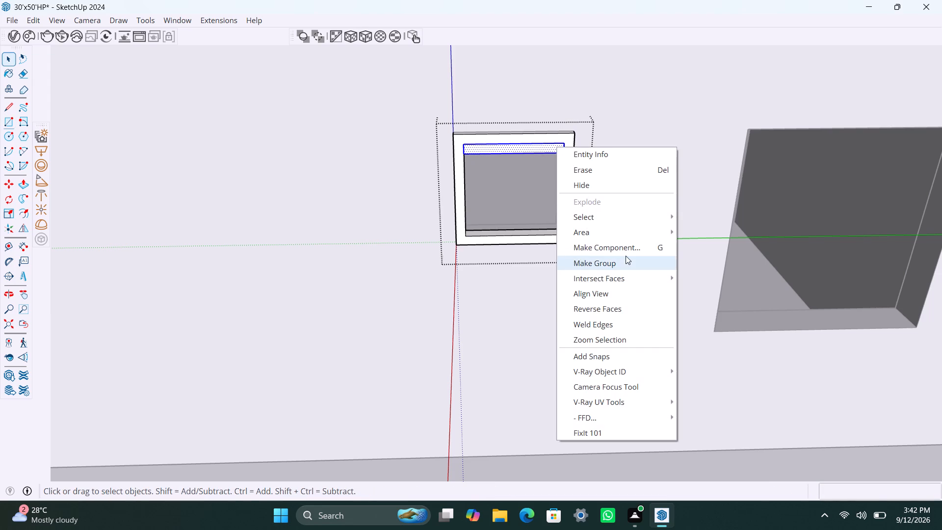
{"action": "left_click", "coordinate": [626, 256]}
{"action": "triple_click", "coordinate": [556, 150]}
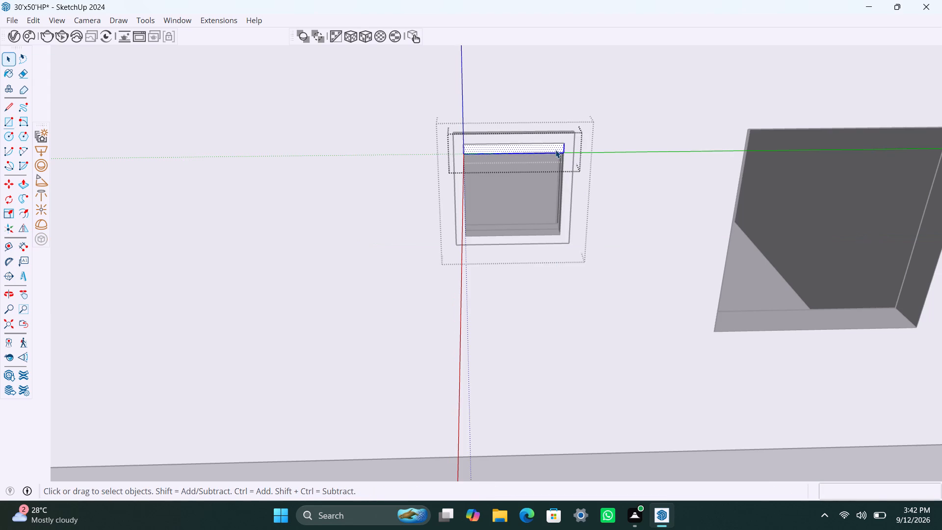
{"action": "key", "text": "p"}
{"action": "left_click", "coordinate": [555, 150]}
{"action": "type", "text": "8MM"}
{"action": "key", "text": "Return"}
{"action": "key", "text": "space"}
{"action": "left_click", "coordinate": [73, 265]}
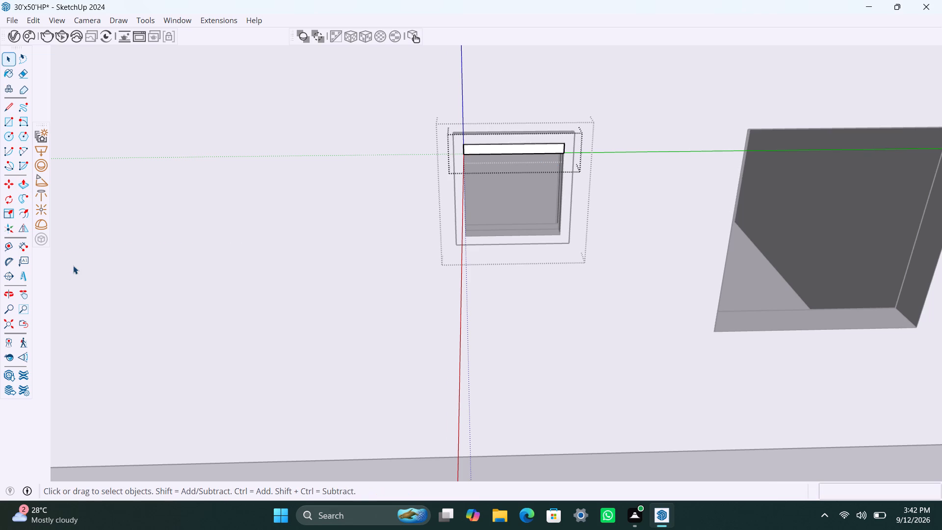
Copy the slat down to the frame's bottom inner corner, divide the spacing into 6 equal copies, and exit the window group.
{"action": "left_click", "coordinate": [517, 151]}
{"action": "key", "text": "m"}
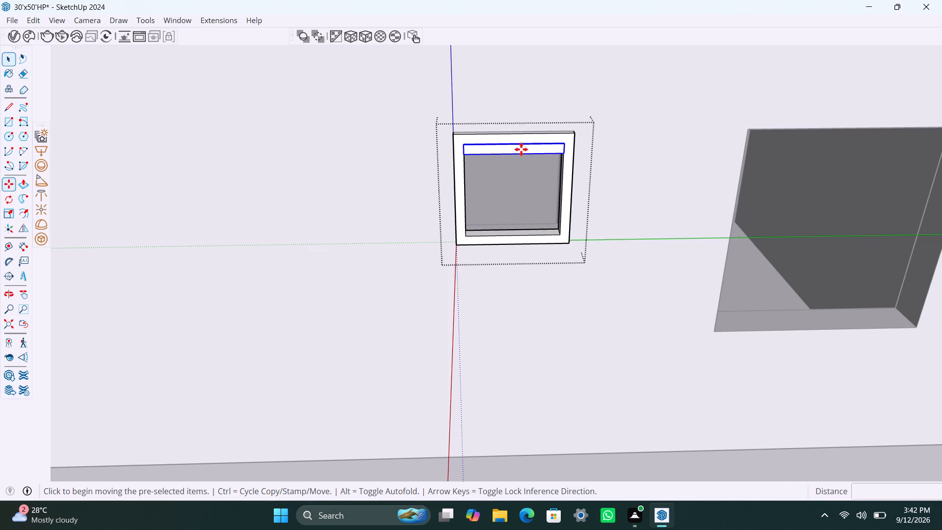
{"action": "left_click", "coordinate": [568, 151]}
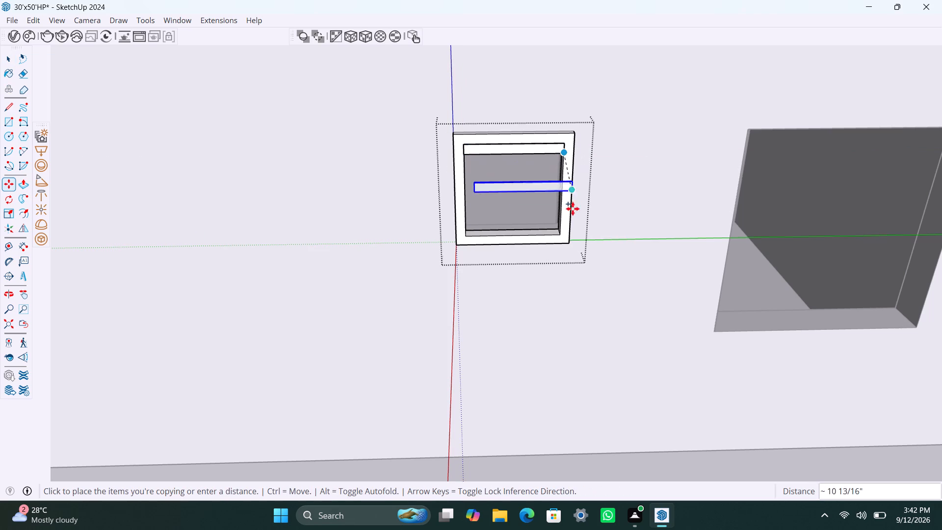
{"action": "left_click", "coordinate": [560, 236]}
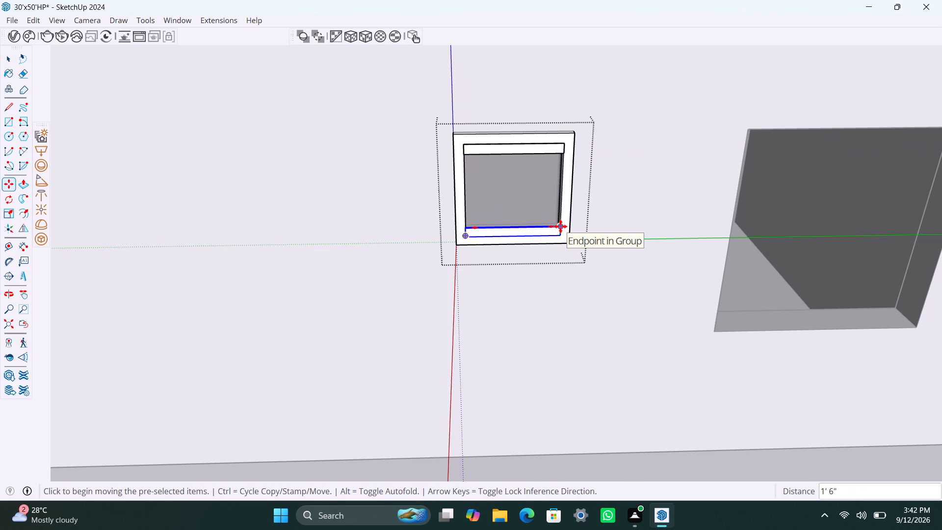
{"action": "type", "text": "/6"}
{"action": "key", "text": "Return"}
{"action": "key", "text": "space"}
{"action": "scroll", "coordinate": [440, 252], "scroll_direction": "down", "scroll_amount": 9}
{"action": "middle_click_drag", "start_coordinate": [436, 265], "coordinate": [411, 261], "text": "shift"}
{"action": "left_click", "coordinate": [514, 274]}
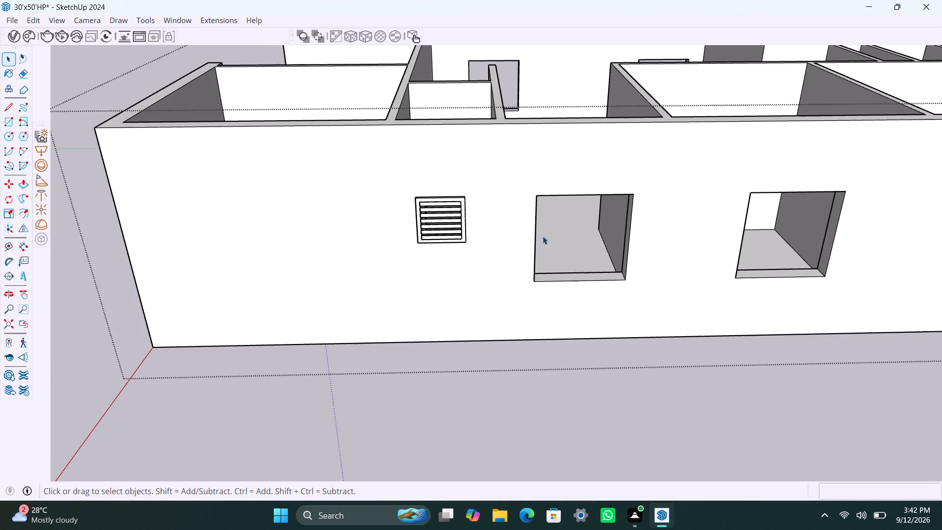
Draw a rectangle across the larger window opening beside the louvered window and make it, with its edges, into a group.
{"action": "key", "text": "r"}
{"action": "left_click", "coordinate": [539, 195]}
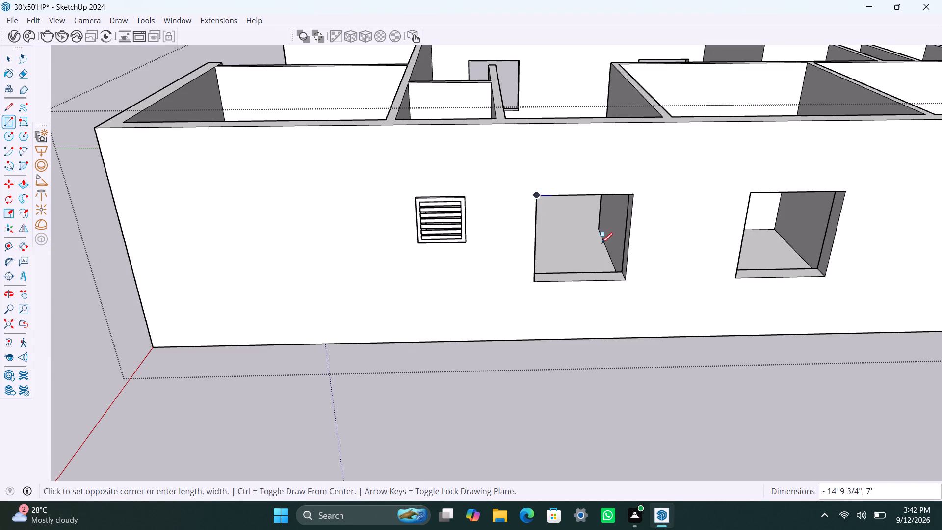
{"action": "left_click", "coordinate": [624, 275]}
{"action": "key", "text": "space"}
{"action": "double_click", "coordinate": [593, 238]}
{"action": "right_click", "coordinate": [592, 237]}
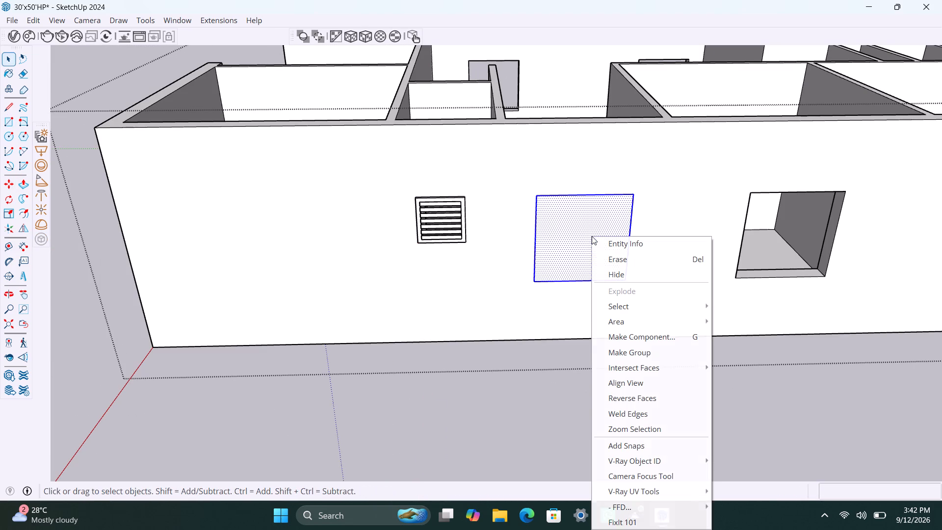
{"action": "left_click", "coordinate": [655, 352]}
Open the new window group, offset the rectangle's edges 2" inward, and delete the inner face.
{"action": "triple_click", "coordinate": [555, 211]}
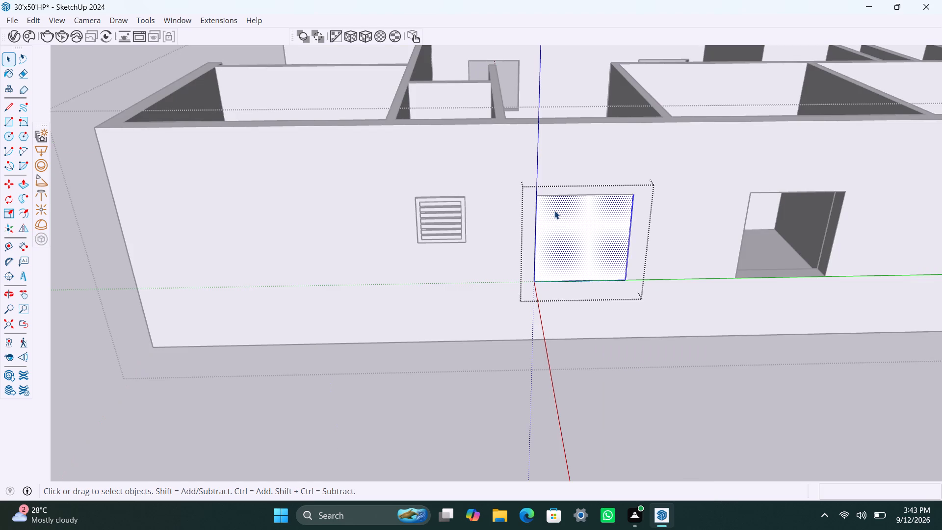
{"action": "key", "text": "f"}
{"action": "left_click", "coordinate": [542, 216]}
{"action": "type", "text": "2\""}
{"action": "key", "text": "Return"}
{"action": "key", "text": "space"}
{"action": "left_click", "coordinate": [565, 213]}
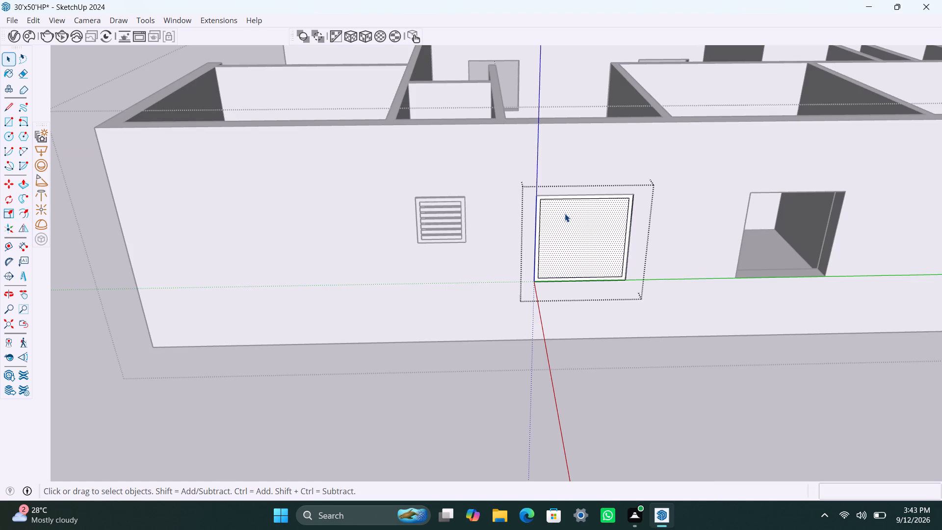
{"action": "key", "text": "Delete"}
Push/Pull the larger window's frame face 1.5", and extend its front face another 1.5" outward.
{"action": "scroll", "coordinate": [548, 259], "scroll_direction": "up", "scroll_amount": 6}
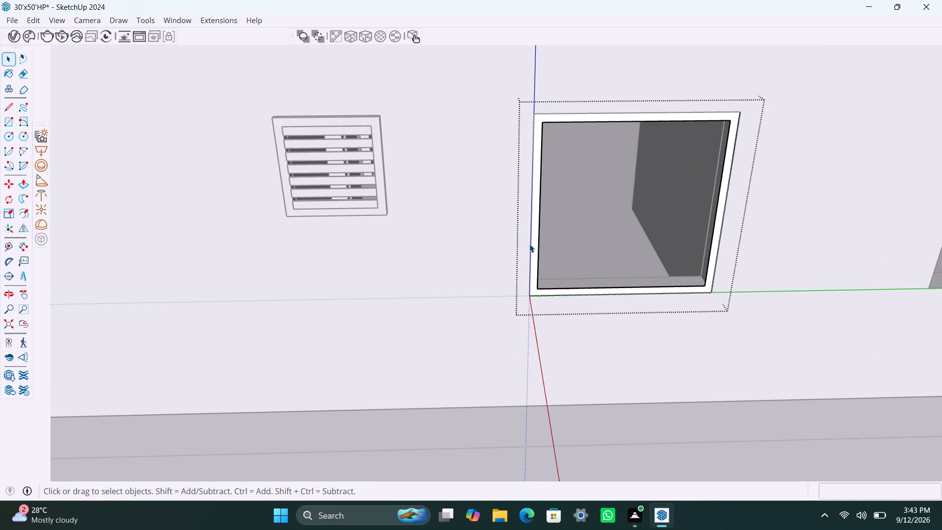
{"action": "scroll", "coordinate": [529, 231], "scroll_direction": "up", "scroll_amount": 2}
{"action": "left_click", "coordinate": [534, 217]}
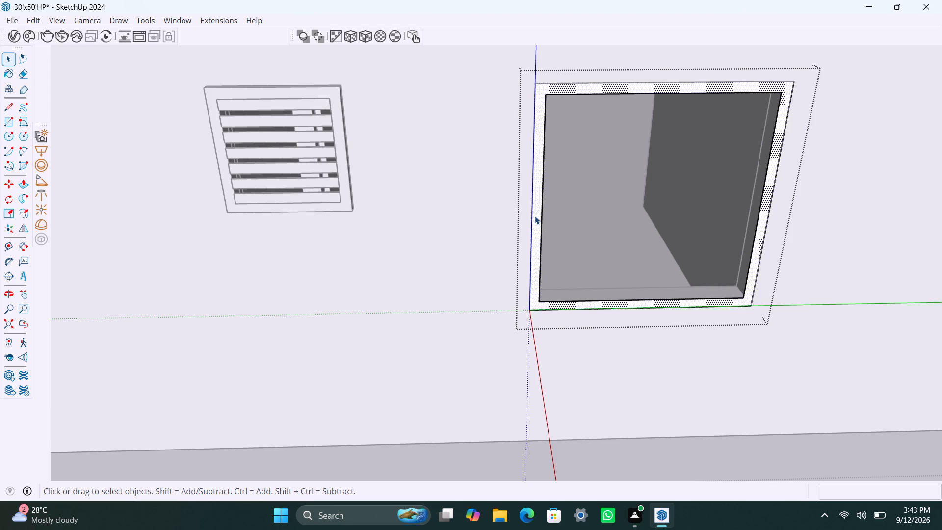
{"action": "key", "text": "p"}
{"action": "left_click", "coordinate": [535, 216]}
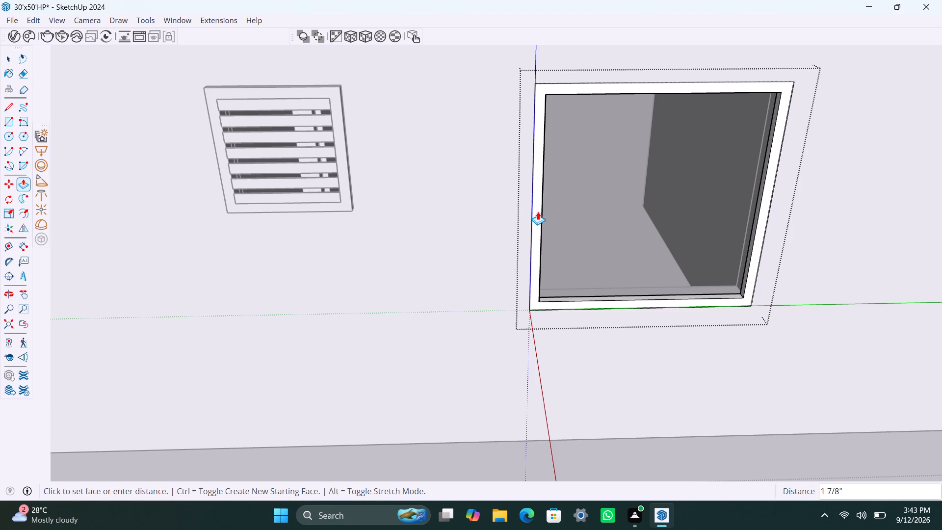
{"action": "key", "text": "1"}
{"action": "type", "text": ".5\""}
{"action": "key", "text": "Return"}
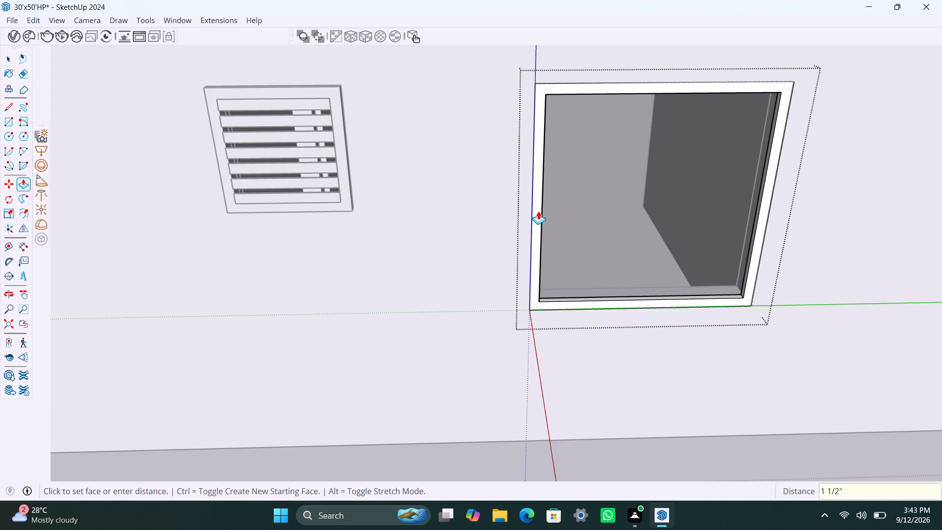
{"action": "left_click", "coordinate": [538, 211]}
{"action": "key", "text": "1"}
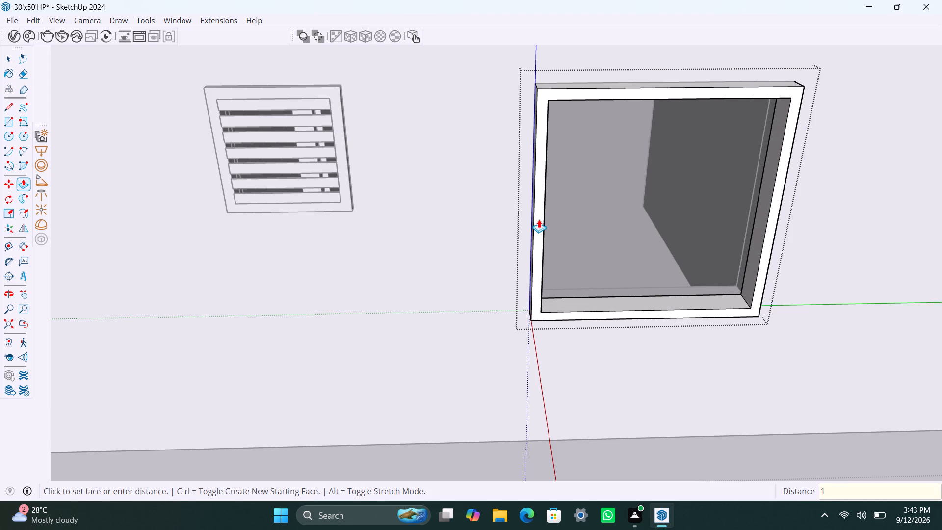
{"action": "type", "text": ".5\""}
{"action": "key", "text": "Return"}
{"action": "key", "text": "space"}
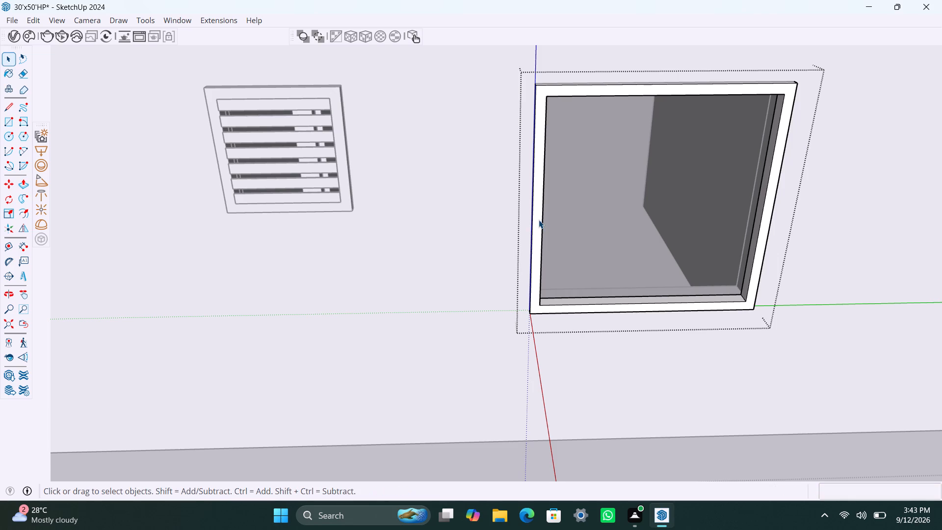
Draw a rectangle from the frame's upper inner corner to the midpoint of its lower inner edge, and delete the face filling the other half.
{"action": "scroll", "coordinate": [536, 231], "scroll_direction": "down", "scroll_amount": 2}
{"action": "key", "text": "r"}
{"action": "left_click_drag", "start_coordinate": [548, 120], "coordinate": [547, 124]}
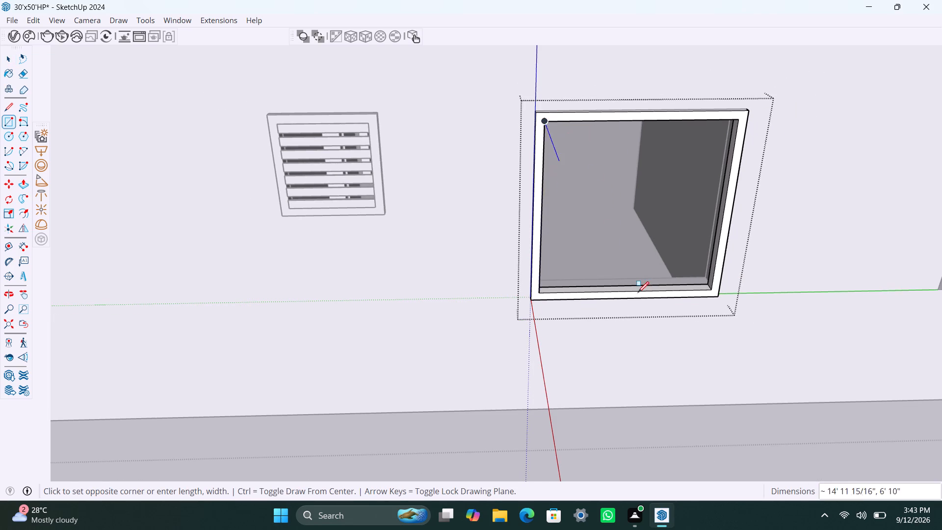
{"action": "left_click", "coordinate": [628, 291]}
{"action": "key", "text": "space"}
{"action": "left_click", "coordinate": [639, 261]}
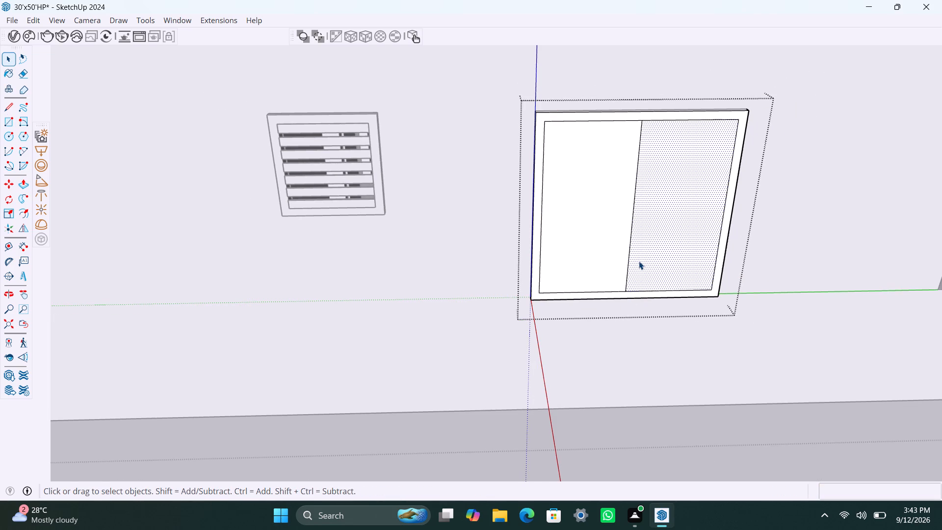
{"action": "key", "text": "Delete"}
Make the half-width pane face with its edges into a group and Push/Pull it to an 8 mm thickness.
{"action": "scroll", "coordinate": [618, 266], "scroll_direction": "up", "scroll_amount": 1}
{"action": "double_click", "coordinate": [611, 261]}
{"action": "right_click", "coordinate": [611, 261]}
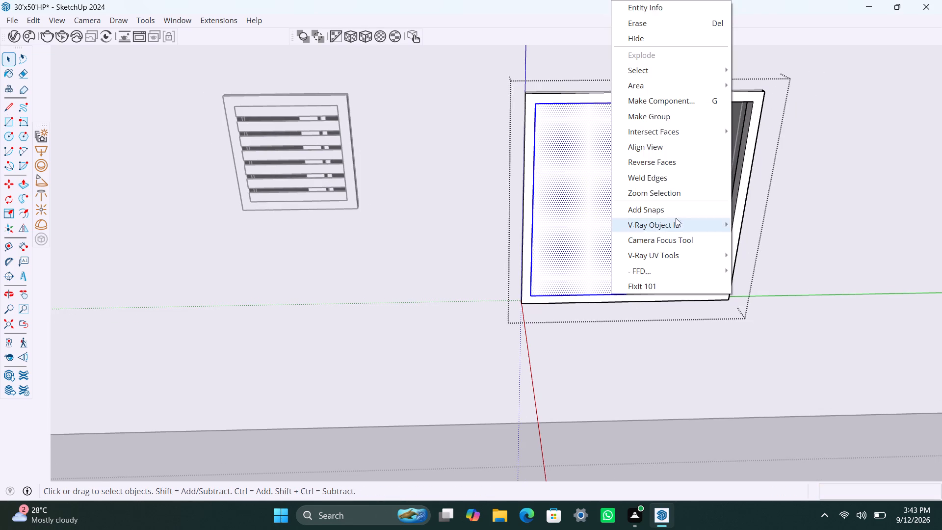
{"action": "left_click", "coordinate": [660, 122]}
{"action": "triple_click", "coordinate": [593, 263]}
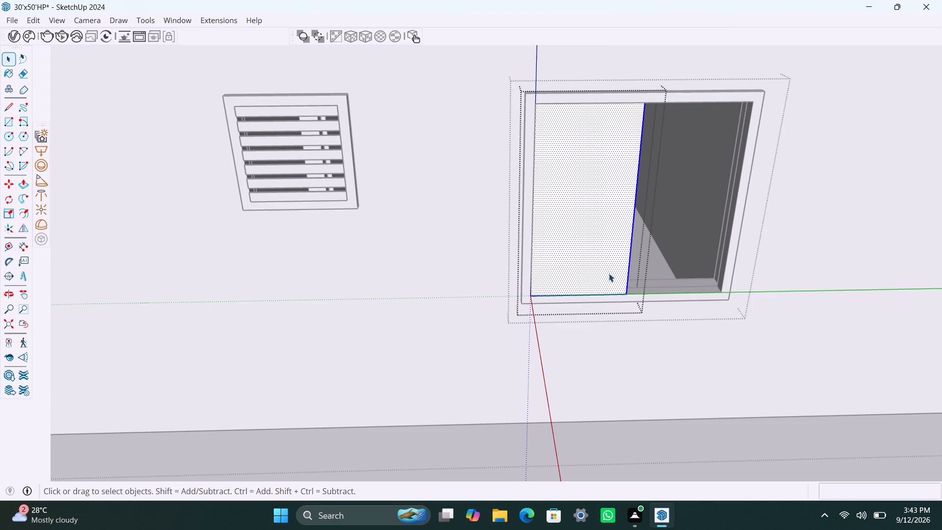
{"action": "scroll", "coordinate": [609, 273], "scroll_direction": "up", "scroll_amount": 2}
{"action": "key", "text": "p"}
{"action": "left_click", "coordinate": [599, 268]}
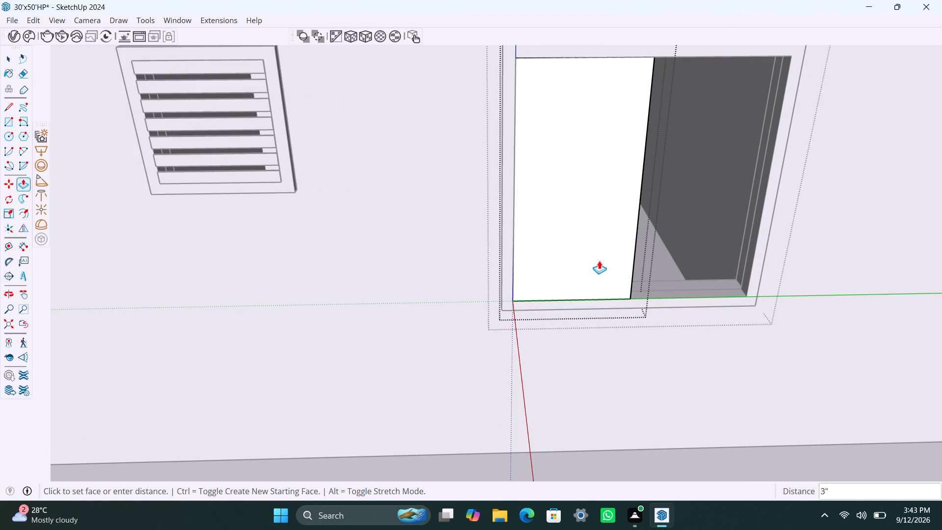
{"action": "type", "text": "8MM"}
{"action": "key", "text": "Return"}
{"action": "key", "text": "space"}
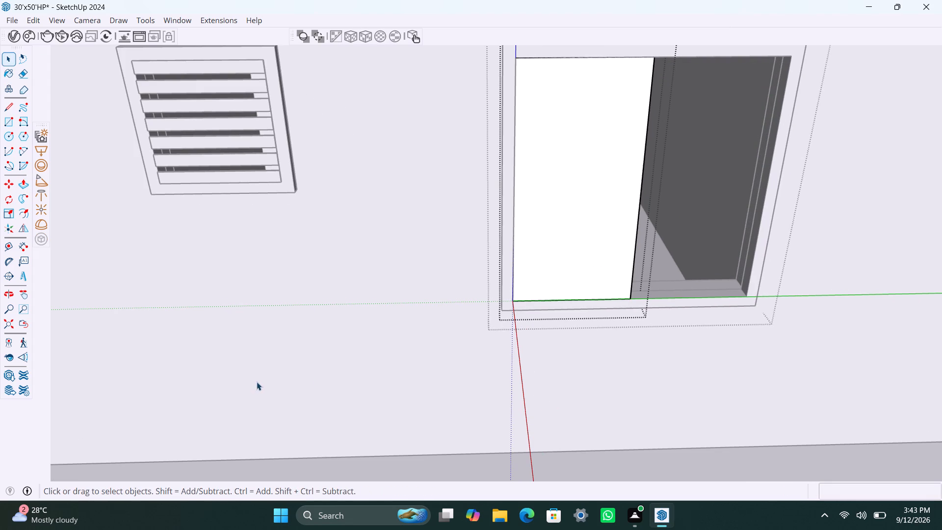
{"action": "left_click", "coordinate": [258, 381]}
Move the pane about 1 5/16" back into the depth of the window frame.
{"action": "scroll", "coordinate": [601, 345], "scroll_direction": "down", "scroll_amount": 4}
{"action": "middle_click_drag", "start_coordinate": [602, 340], "coordinate": [462, 297]}
{"action": "scroll", "coordinate": [611, 342], "scroll_direction": "up", "scroll_amount": 3}
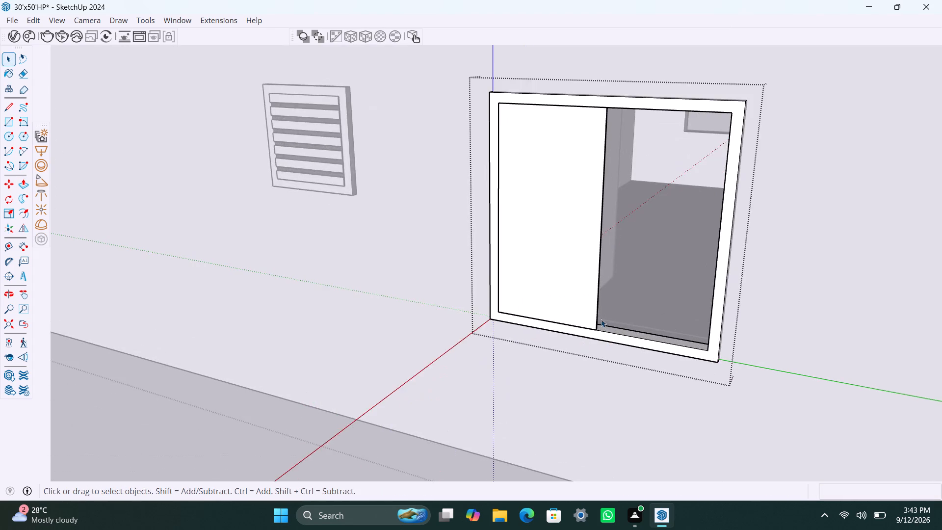
{"action": "scroll", "coordinate": [601, 319], "scroll_direction": "up", "scroll_amount": 8}
{"action": "left_click", "coordinate": [589, 325]}
{"action": "scroll", "coordinate": [589, 329], "scroll_direction": "up", "scroll_amount": 3}
{"action": "key", "text": "m"}
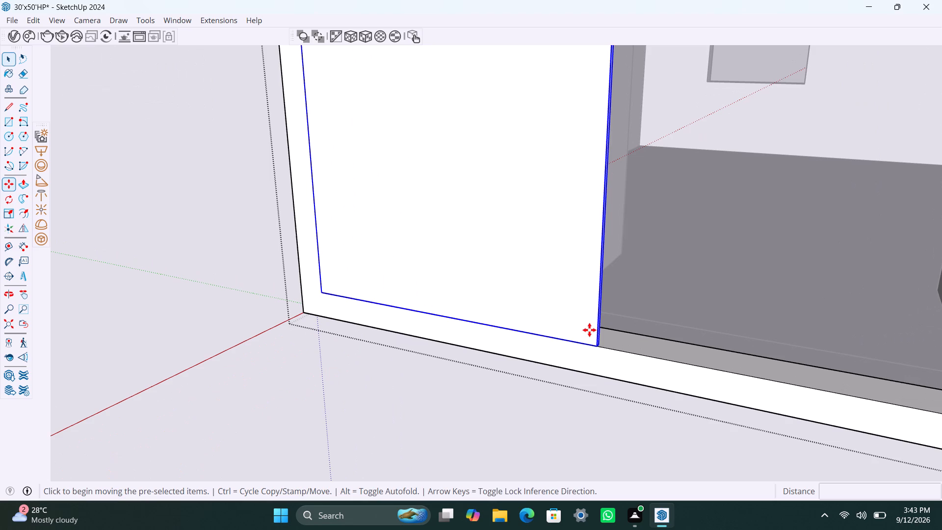
{"action": "left_click", "coordinate": [597, 342]}
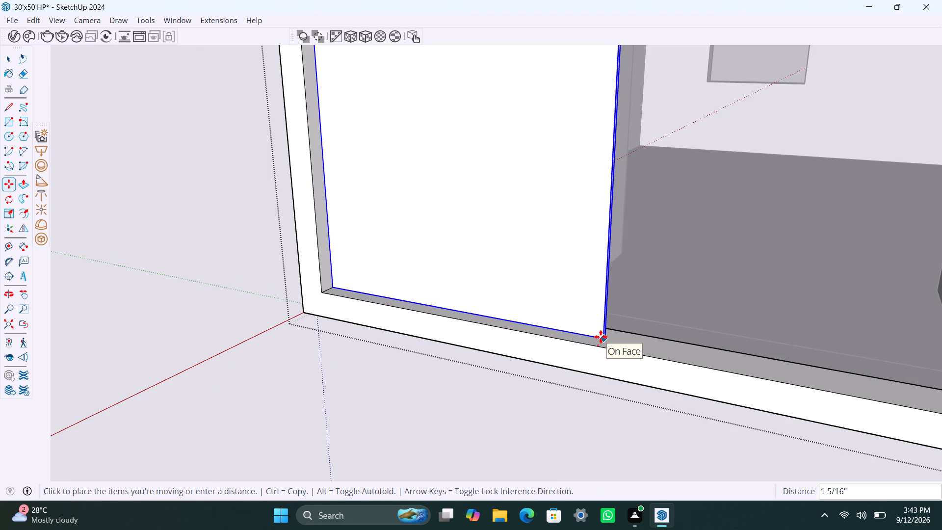
{"action": "left_click", "coordinate": [603, 335]}
Copy the pane from its lower corner at mid-frame to the opposite lower inner corner, filling the other half of the frame.
{"action": "scroll", "coordinate": [566, 308], "scroll_direction": "down", "scroll_amount": 10}
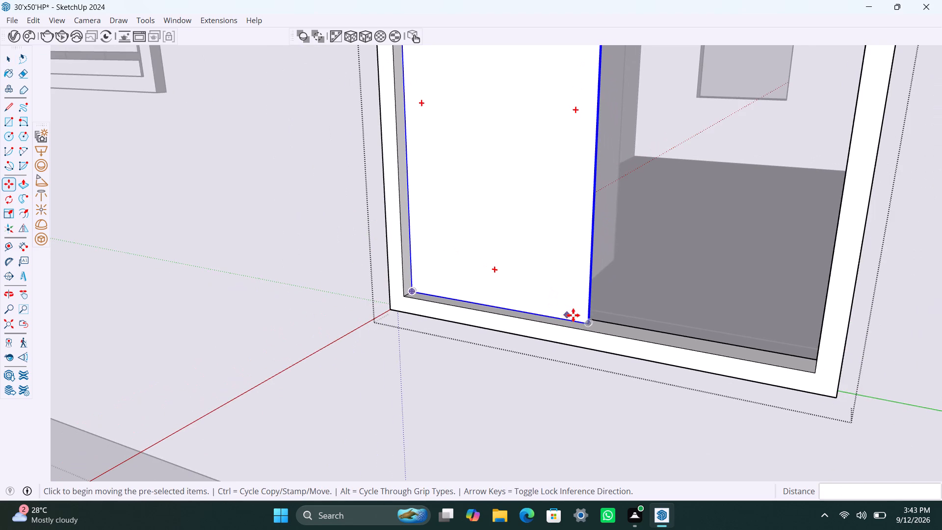
{"action": "key", "text": "m"}
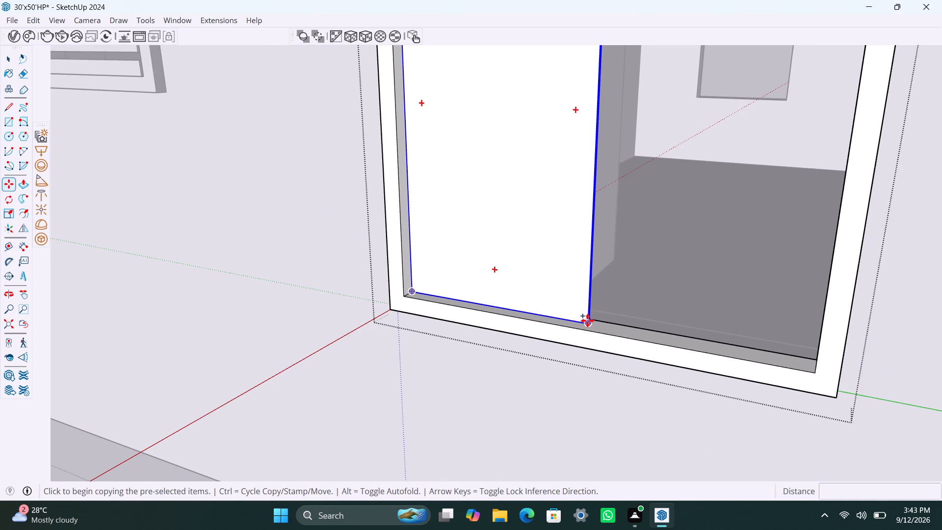
{"action": "left_click", "coordinate": [587, 320]}
{"action": "left_click", "coordinate": [812, 370]}
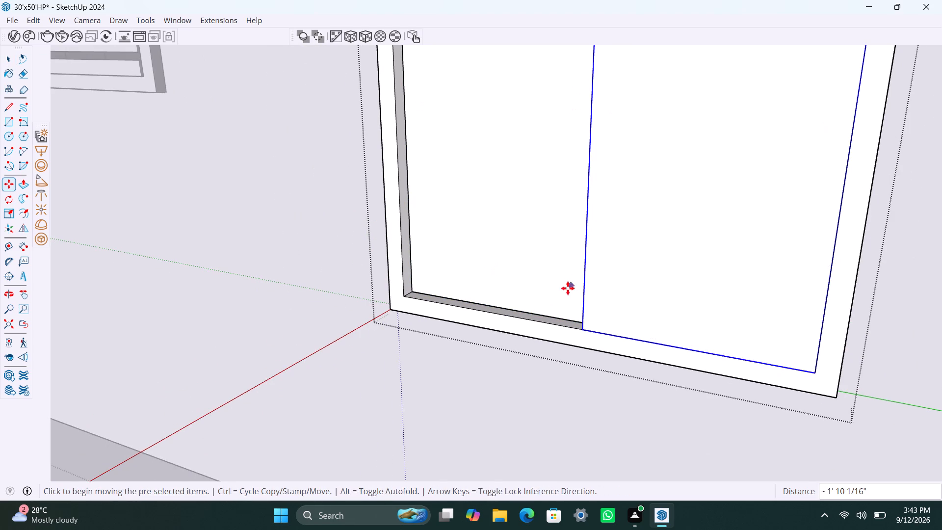
Move the copied pane about 1 7/16" back so its rear edge meets the first pane's front lower corner.
{"action": "scroll", "coordinate": [568, 288], "scroll_direction": "up", "scroll_amount": 3}
{"action": "middle_click_drag", "start_coordinate": [592, 305], "coordinate": [723, 360]}
{"action": "scroll", "coordinate": [579, 311], "scroll_direction": "up", "scroll_amount": 8}
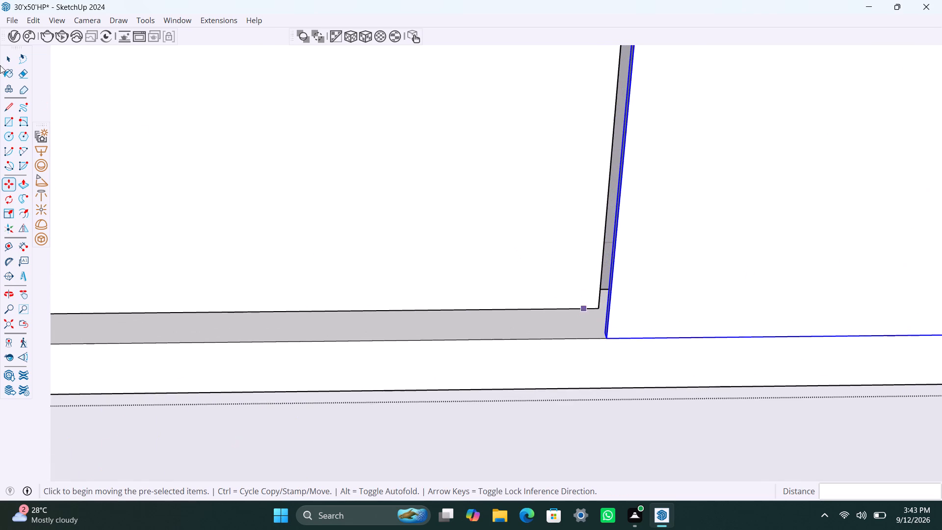
{"action": "scroll", "coordinate": [609, 353], "scroll_direction": "up", "scroll_amount": 9}
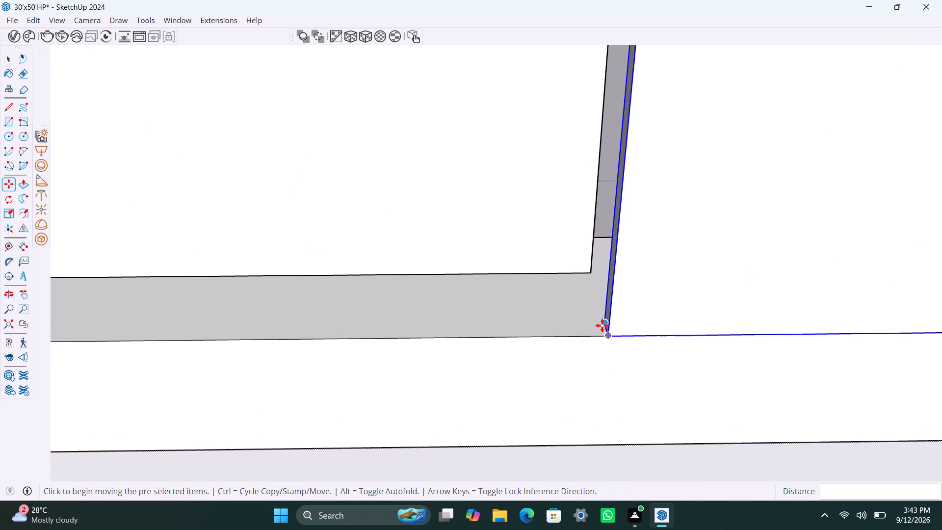
{"action": "left_click", "coordinate": [602, 325]}
{"action": "left_click", "coordinate": [588, 274]}
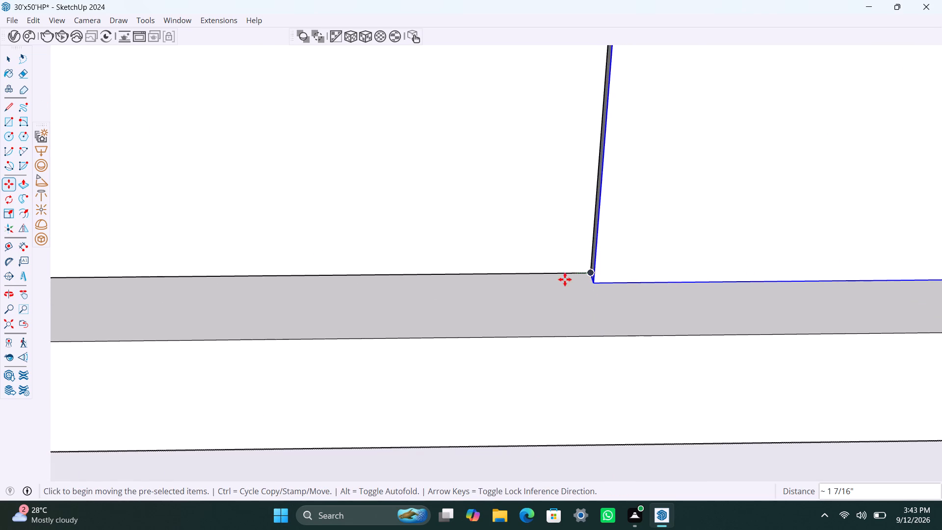
{"action": "scroll", "coordinate": [563, 278], "scroll_direction": "down", "scroll_amount": 20}
{"action": "scroll", "coordinate": [563, 278], "scroll_direction": "down", "scroll_amount": 20}
{"action": "scroll", "coordinate": [563, 278], "scroll_direction": "down", "scroll_amount": 3}
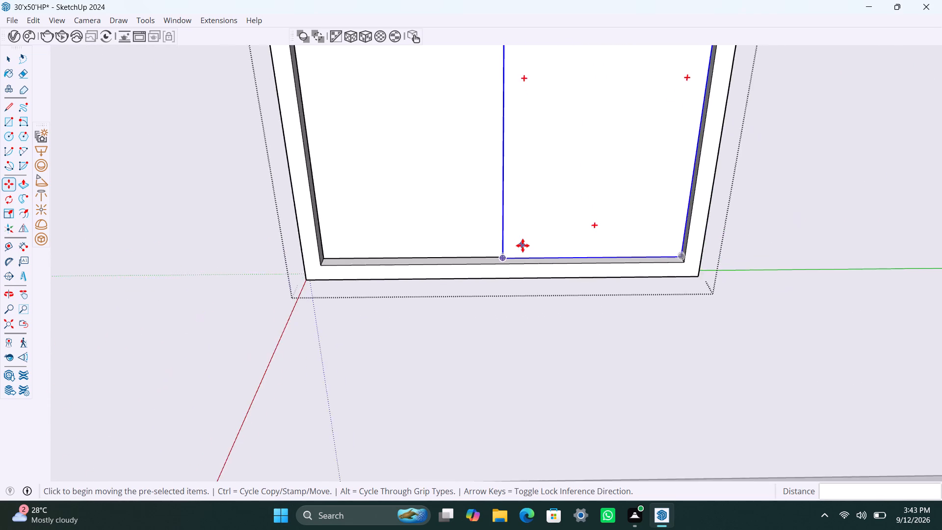
Draw a 4' by 4' rectangle filling the open window opening beside the finished two-pane window and make it a group.
{"action": "scroll", "coordinate": [523, 245], "scroll_direction": "down", "scroll_amount": 20}
{"action": "key", "text": "space"}
{"action": "left_click", "coordinate": [559, 318]}
{"action": "scroll", "coordinate": [565, 319], "scroll_direction": "down", "scroll_amount": 2}
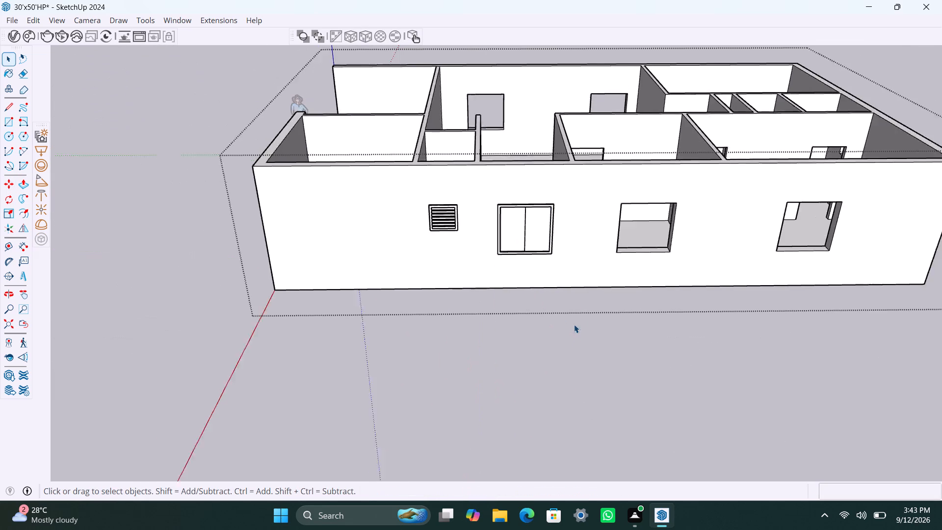
{"action": "scroll", "coordinate": [574, 324], "scroll_direction": "down", "scroll_amount": 2}
{"action": "middle_click_drag", "start_coordinate": [576, 331], "coordinate": [513, 352], "text": "shift"}
{"action": "scroll", "coordinate": [528, 299], "scroll_direction": "up", "scroll_amount": 3}
{"action": "key", "text": "r"}
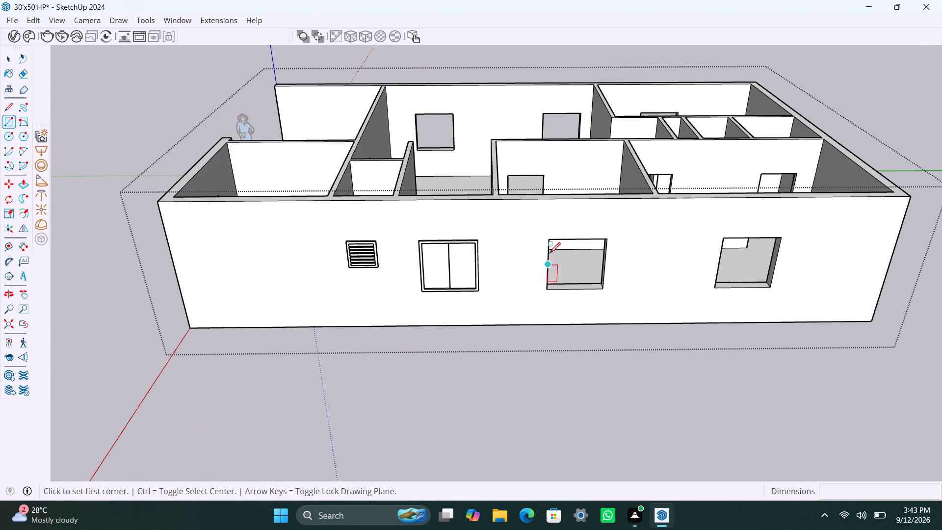
{"action": "left_click", "coordinate": [549, 242]}
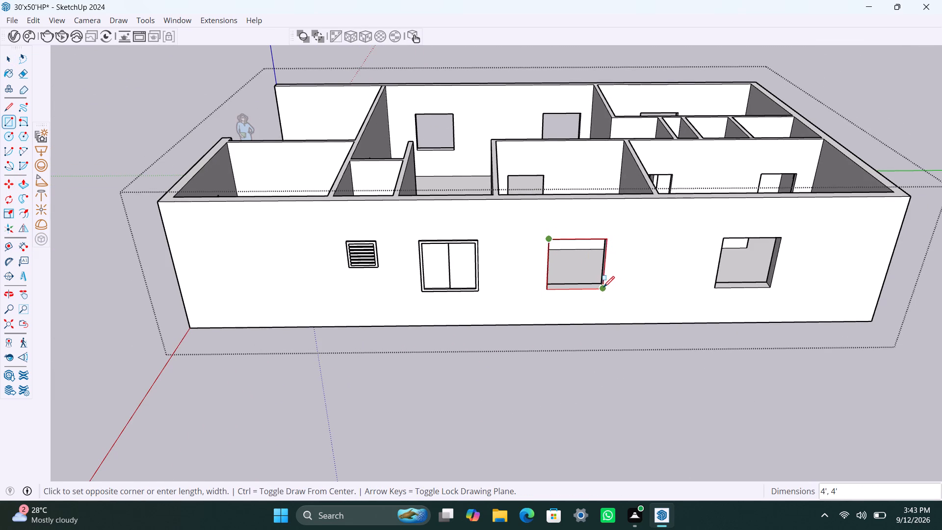
{"action": "left_click", "coordinate": [603, 287]}
{"action": "key", "text": "space"}
{"action": "double_click", "coordinate": [575, 273]}
{"action": "right_click", "coordinate": [575, 273]}
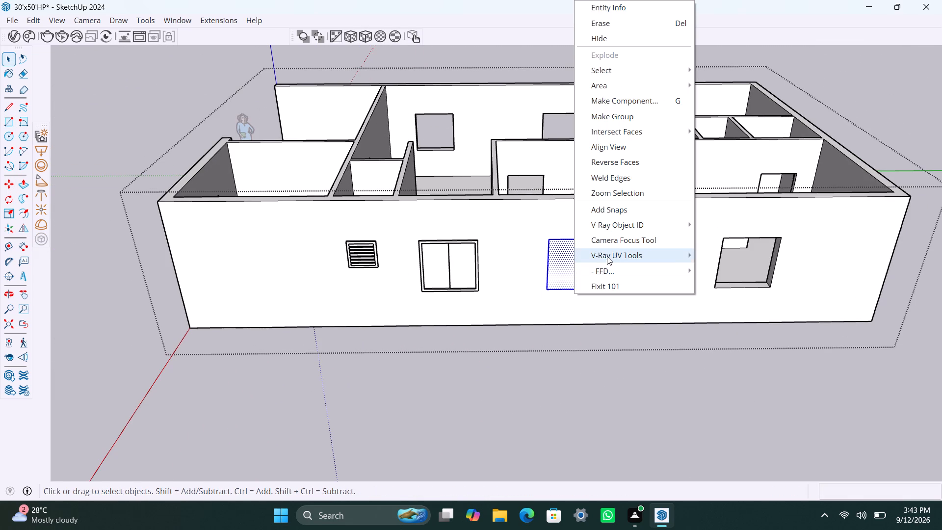
{"action": "left_click", "coordinate": [620, 120]}
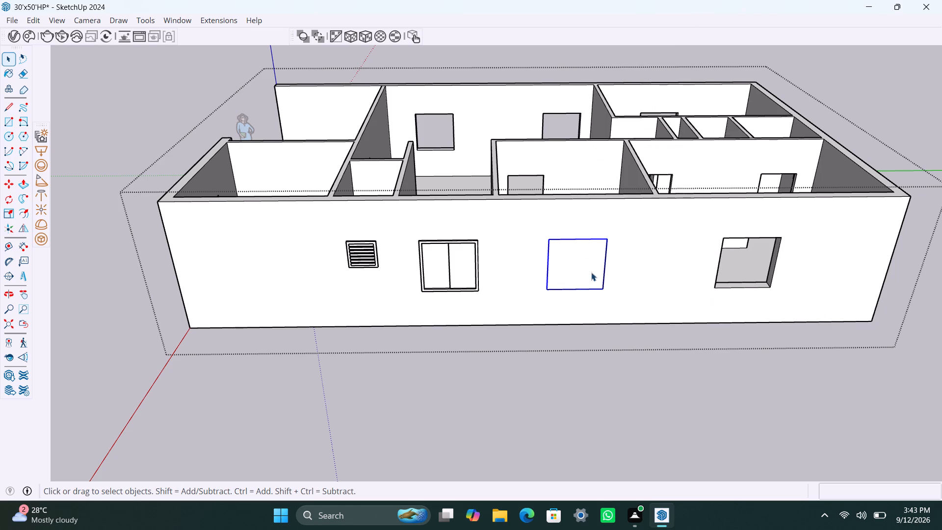
Inside the new group, offset the window face's outline 2" inward and delete the inner face to leave a frame.
{"action": "double_click", "coordinate": [561, 272]}
{"action": "left_click", "coordinate": [558, 265]}
{"action": "key", "text": "f"}
{"action": "left_click", "coordinate": [558, 261]}
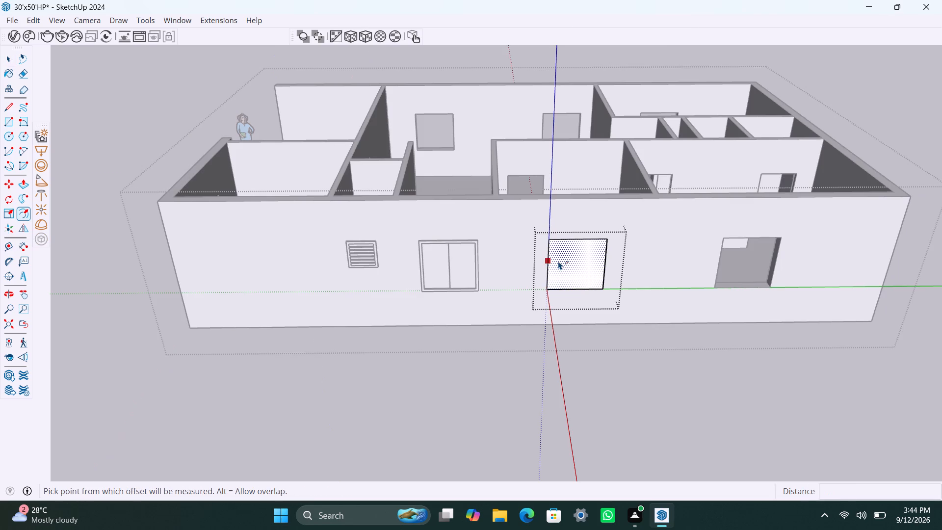
{"action": "type", "text": "2\""}
{"action": "key", "text": "Return"}
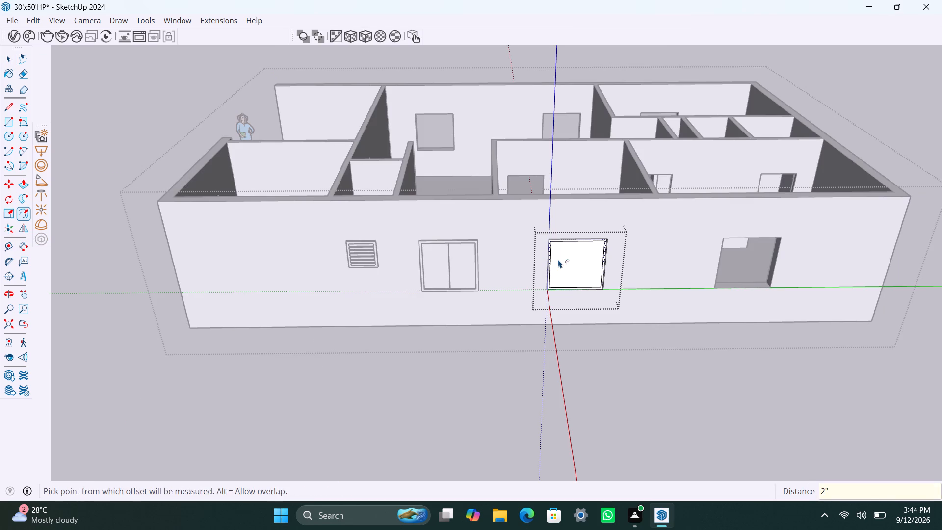
{"action": "key", "text": "space"}
{"action": "left_click", "coordinate": [565, 256]}
{"action": "key", "text": "Delete"}
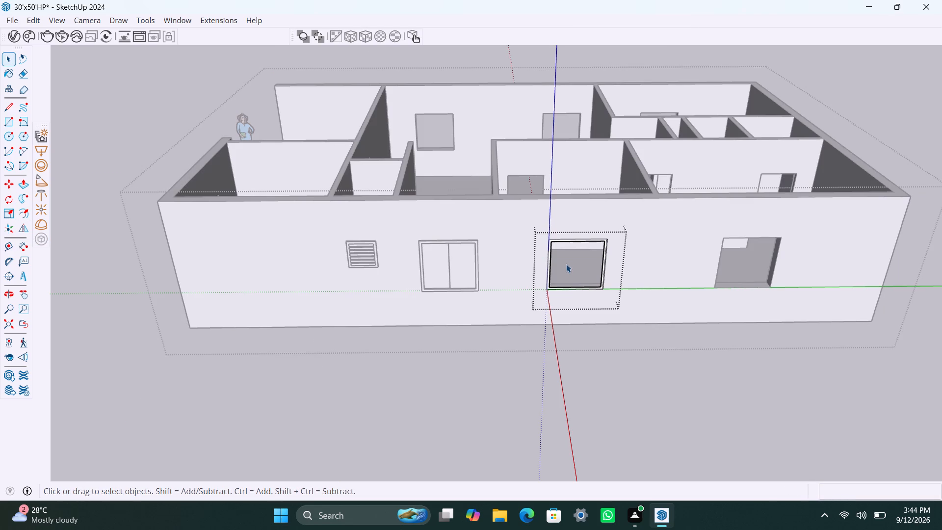
Push/Pull the window frame face 1.5" into the wall, and pull it 1.5" outward from the wall.
{"action": "scroll", "coordinate": [566, 265], "scroll_direction": "up", "scroll_amount": 11}
{"action": "scroll", "coordinate": [528, 280], "scroll_direction": "up", "scroll_amount": 2}
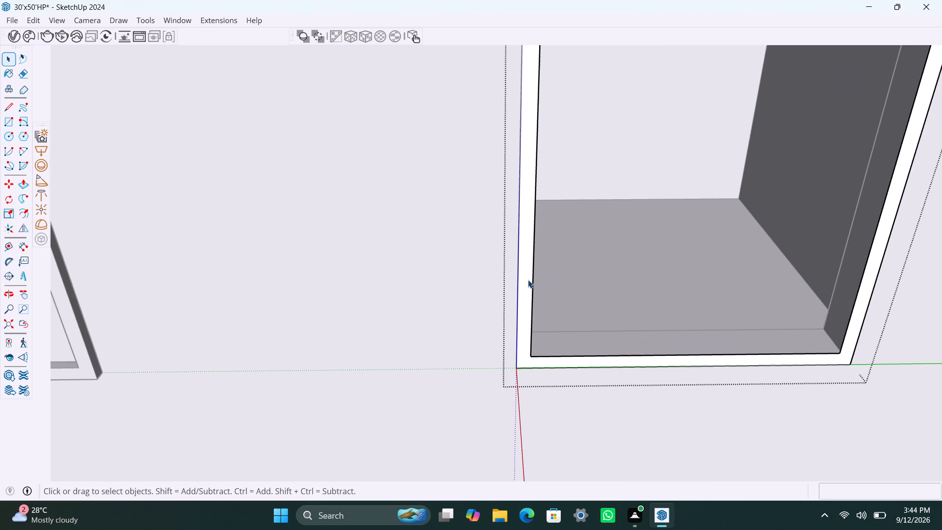
{"action": "left_click", "coordinate": [528, 280]}
{"action": "key", "text": "p"}
{"action": "left_click", "coordinate": [528, 280]}
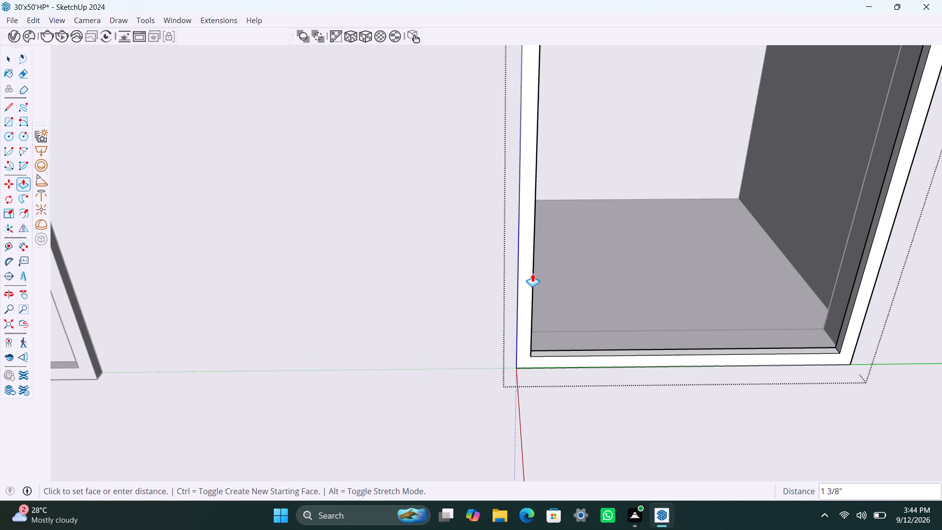
{"action": "type", "text": "1.5\""}
{"action": "key", "text": "Return"}
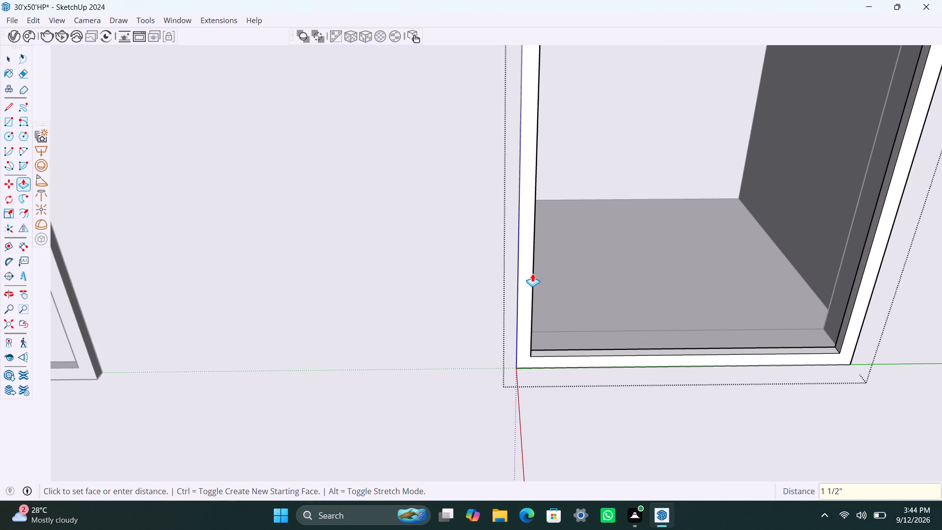
{"action": "left_click", "coordinate": [532, 296]}
{"action": "type", "text": "1.5\""}
{"action": "key", "text": "Return"}
{"action": "key", "text": "space"}
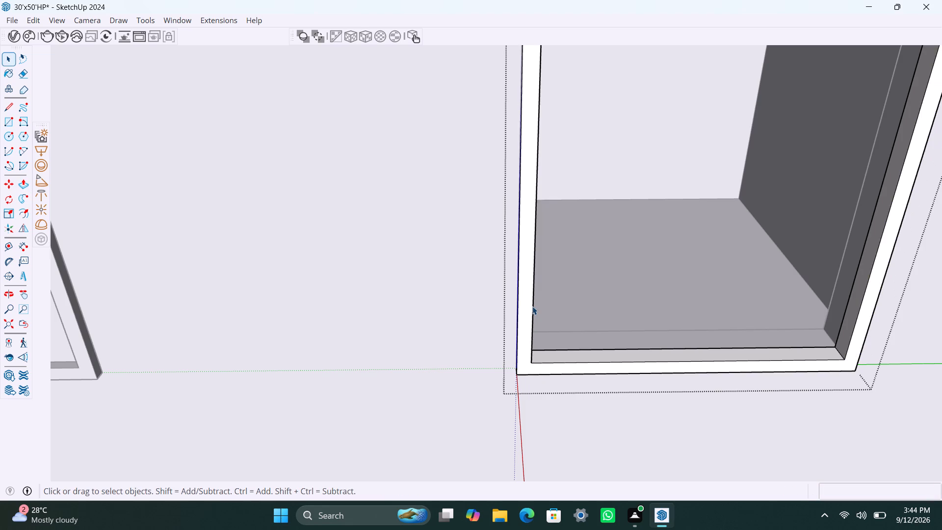
Draw a 1' 10" by 3' 8" rectangle over half of the frame's inner opening and group it as a pane.
{"action": "scroll", "coordinate": [533, 304], "scroll_direction": "down", "scroll_amount": 4}
{"action": "key", "text": "r"}
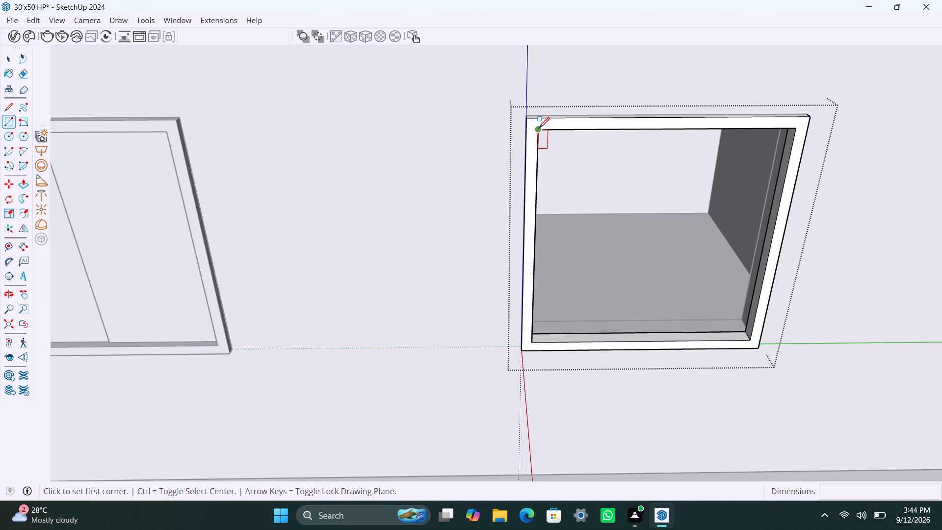
{"action": "left_click_drag", "start_coordinate": [539, 128], "coordinate": [541, 135]}
{"action": "left_click", "coordinate": [643, 341]}
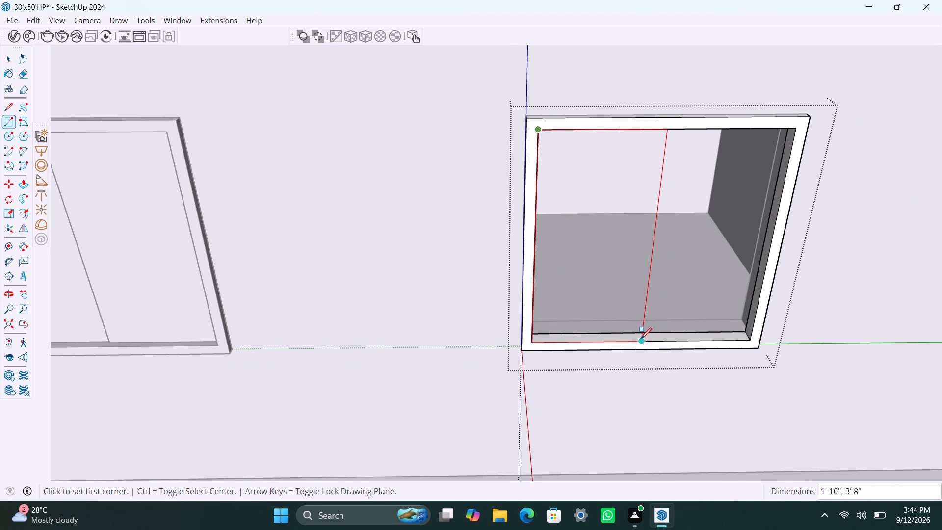
{"action": "key", "text": "space"}
{"action": "left_click", "coordinate": [650, 311]}
{"action": "key", "text": "Delete"}
{"action": "double_click", "coordinate": [633, 305]}
{"action": "right_click", "coordinate": [633, 305]}
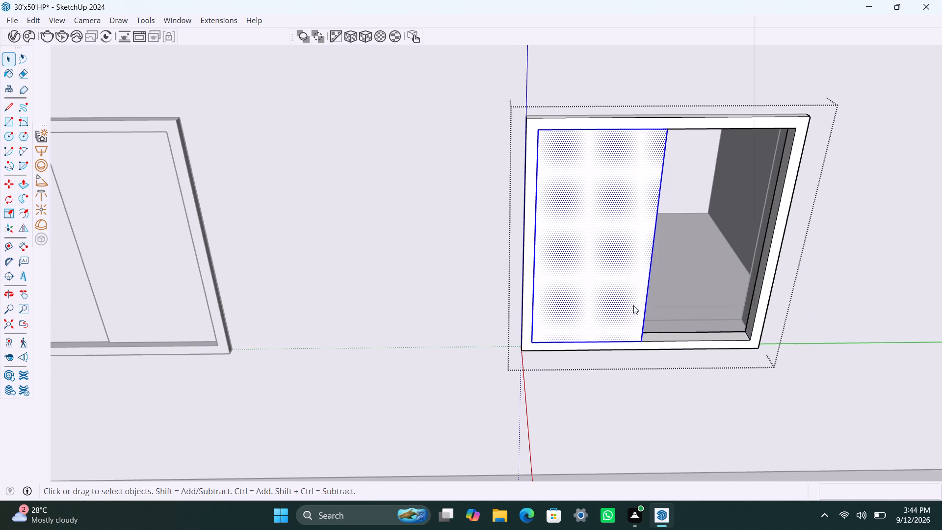
{"action": "left_click", "coordinate": [687, 126]}
Push/Pull the face inside the half-width pane group to an 8 mm thickness.
{"action": "triple_click", "coordinate": [639, 269]}
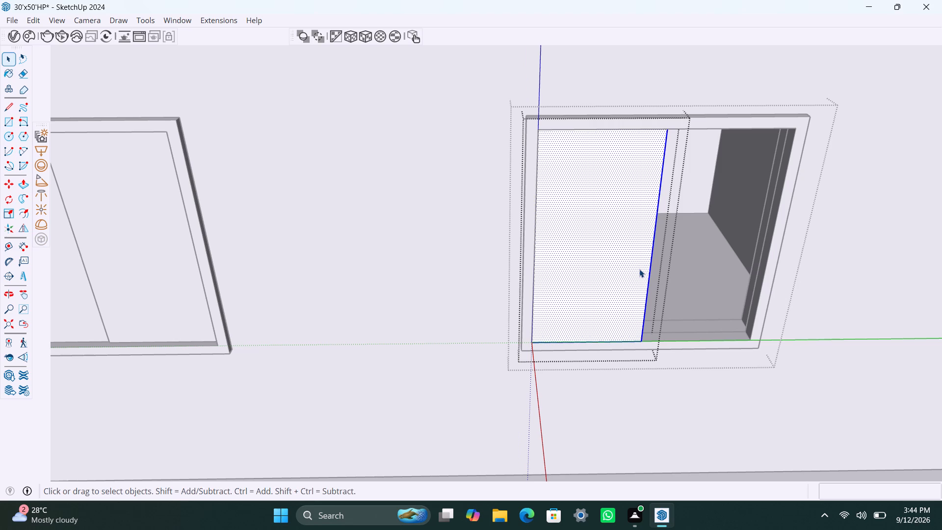
{"action": "key", "text": "p"}
{"action": "left_click", "coordinate": [639, 269]}
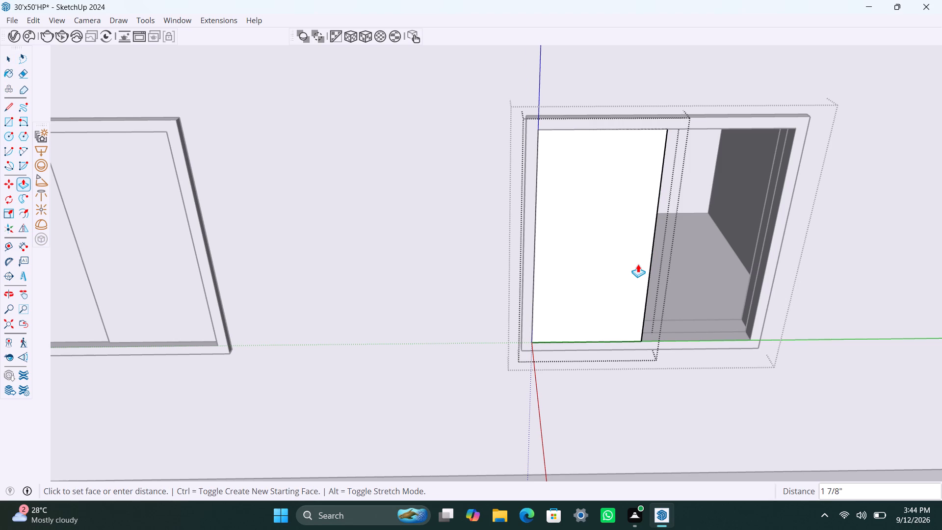
{"action": "type", "text": "8MM"}
{"action": "key", "text": "Return"}
{"action": "key", "text": "space"}
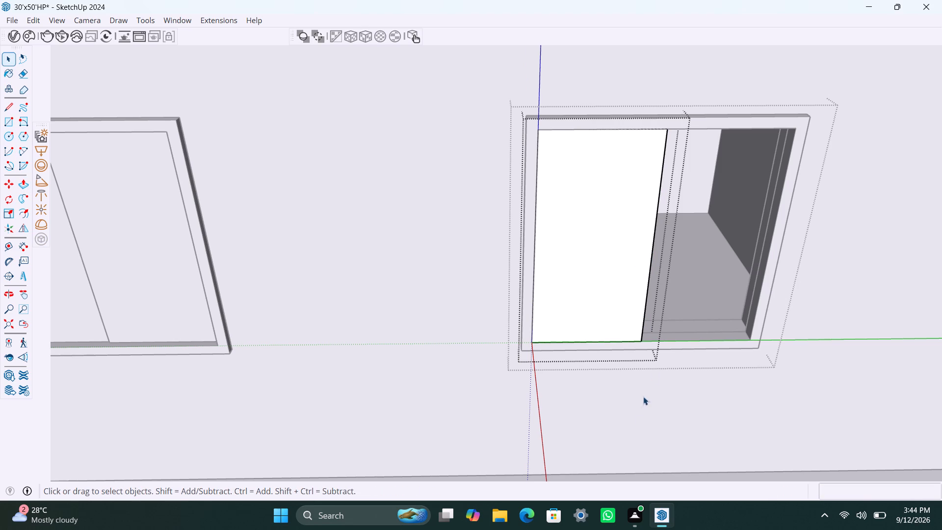
{"action": "left_click", "coordinate": [639, 417]}
Move the pane about 2 3/8" back into the depth of the window frame.
{"action": "scroll", "coordinate": [610, 330], "scroll_direction": "up", "scroll_amount": 2}
{"action": "middle_click_drag", "start_coordinate": [615, 330], "coordinate": [472, 330]}
{"action": "scroll", "coordinate": [552, 379], "scroll_direction": "up", "scroll_amount": 2}
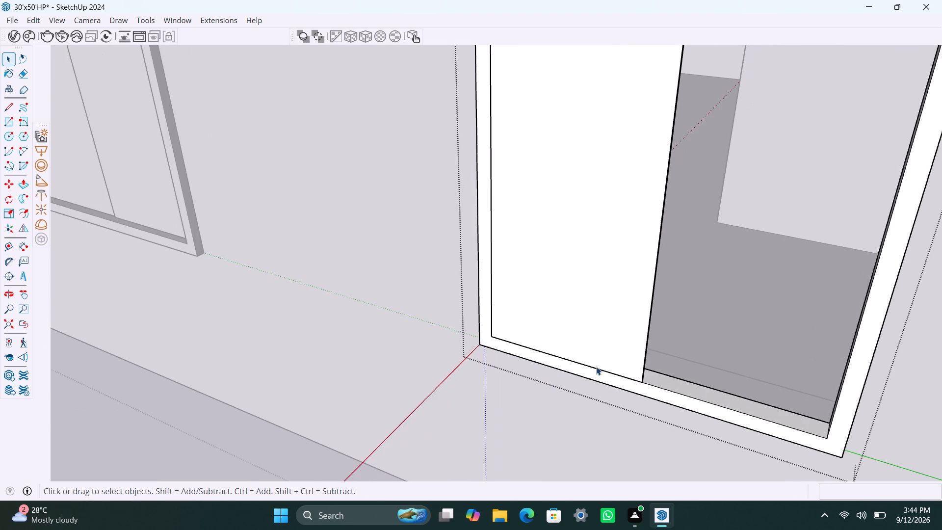
{"action": "scroll", "coordinate": [596, 367], "scroll_direction": "up", "scroll_amount": 4}
{"action": "left_click", "coordinate": [634, 359]}
{"action": "key", "text": "m"}
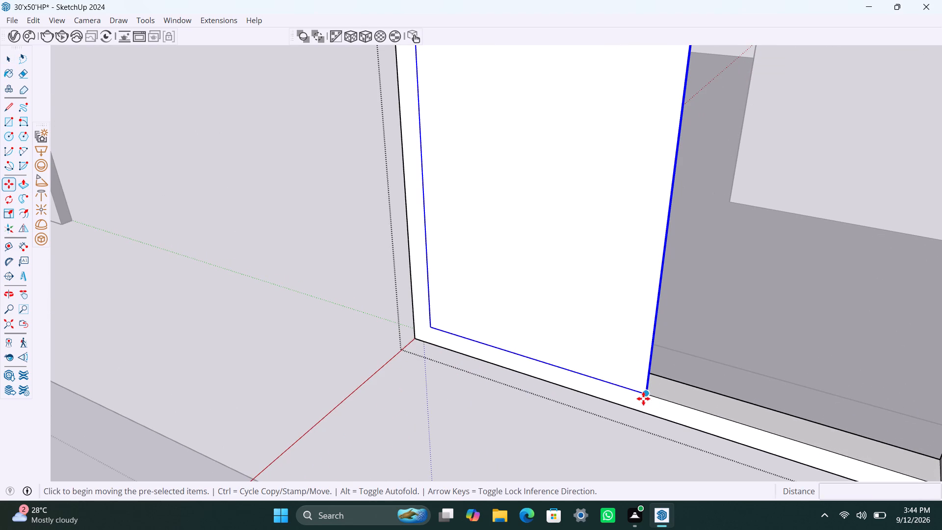
{"action": "left_click", "coordinate": [642, 396]}
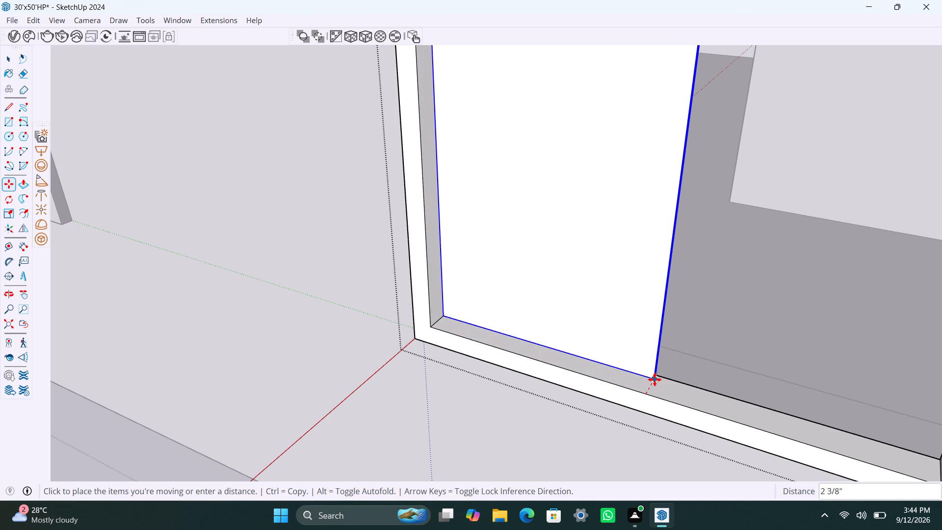
{"action": "left_click", "coordinate": [654, 381]}
Copy the pane from its lower corner at mid-frame to the frame's opposite lower inner corner, filling the other half.
{"action": "scroll", "coordinate": [628, 361], "scroll_direction": "down", "scroll_amount": 16}
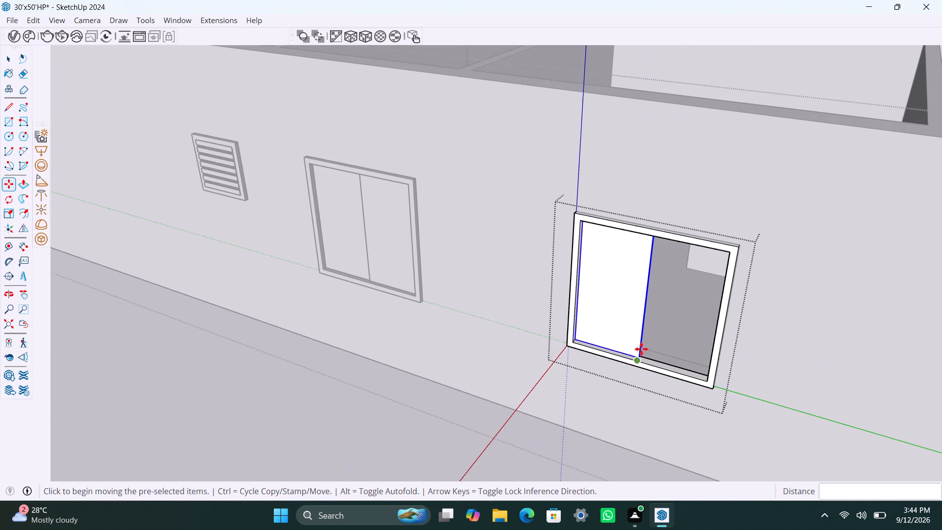
{"action": "key", "text": "m"}
{"action": "left_click", "coordinate": [639, 357]}
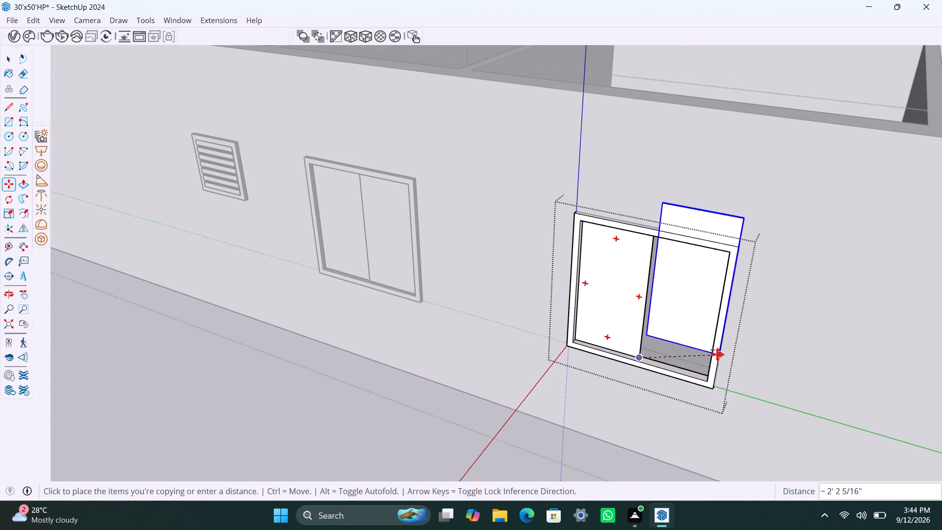
{"action": "left_click", "coordinate": [707, 380]}
Move the copied pane about 1 11/16" back so its rear lower corner meets the first pane's front lower corner.
{"action": "middle_click_drag", "start_coordinate": [627, 345], "coordinate": [631, 346]}
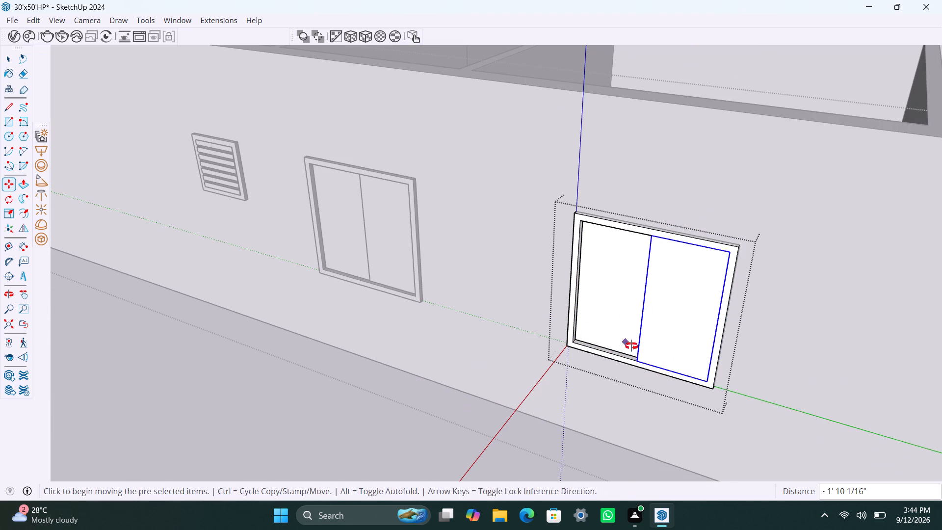
{"action": "middle_click_drag", "start_coordinate": [631, 346], "coordinate": [777, 380]}
{"action": "scroll", "coordinate": [663, 304], "scroll_direction": "up", "scroll_amount": 15}
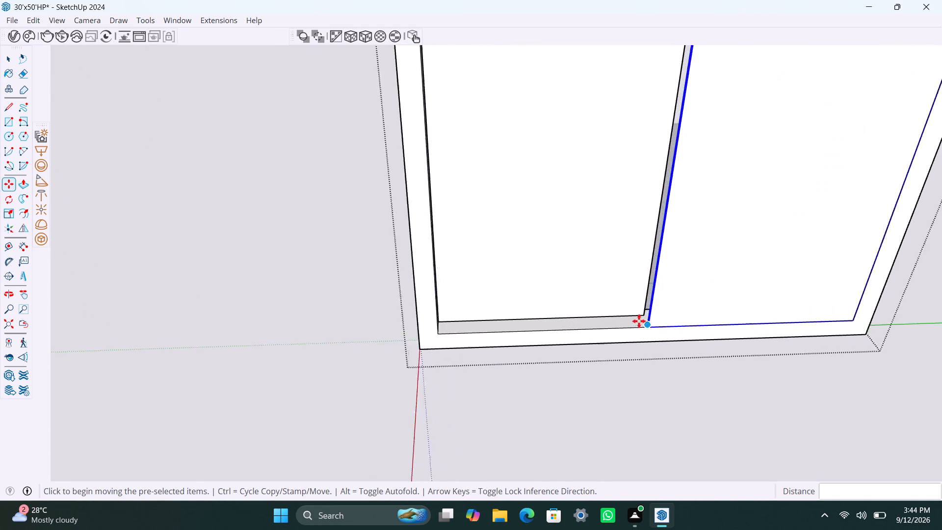
{"action": "scroll", "coordinate": [639, 321], "scroll_direction": "up", "scroll_amount": 4}
{"action": "middle_click_drag", "start_coordinate": [643, 318], "coordinate": [674, 337]}
{"action": "scroll", "coordinate": [654, 301], "scroll_direction": "up", "scroll_amount": 6}
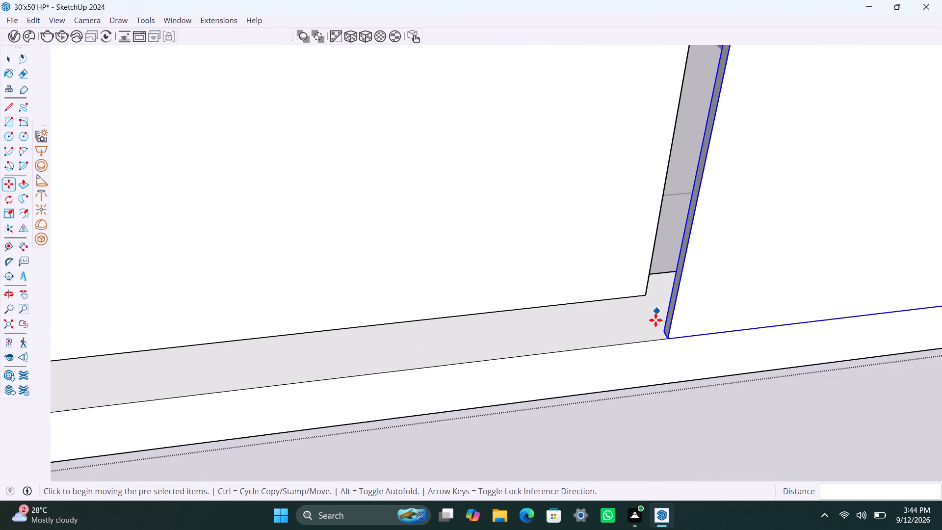
{"action": "scroll", "coordinate": [655, 320], "scroll_direction": "up", "scroll_amount": 2}
{"action": "left_click", "coordinate": [663, 330]}
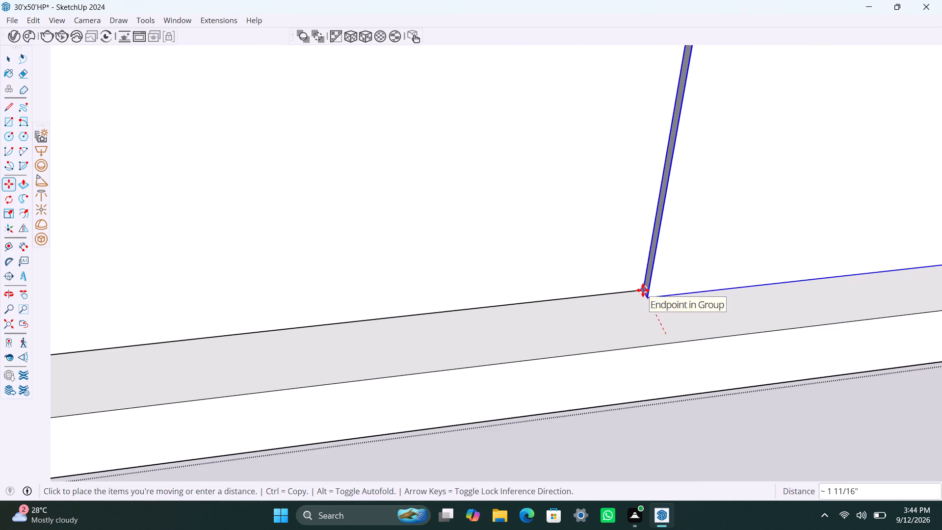
{"action": "left_click", "coordinate": [643, 290]}
{"action": "scroll", "coordinate": [611, 272], "scroll_direction": "down", "scroll_amount": 20}
{"action": "scroll", "coordinate": [611, 272], "scroll_direction": "down", "scroll_amount": 11}
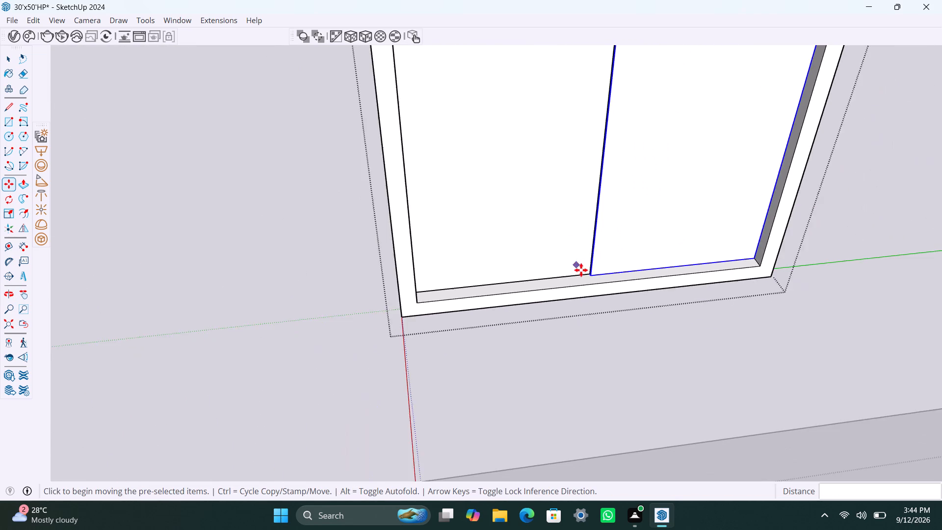
{"action": "scroll", "coordinate": [581, 270], "scroll_direction": "down", "scroll_amount": 20}
{"action": "scroll", "coordinate": [581, 270], "scroll_direction": "down", "scroll_amount": 8}
{"action": "key", "text": "space"}
{"action": "left_click", "coordinate": [637, 334]}
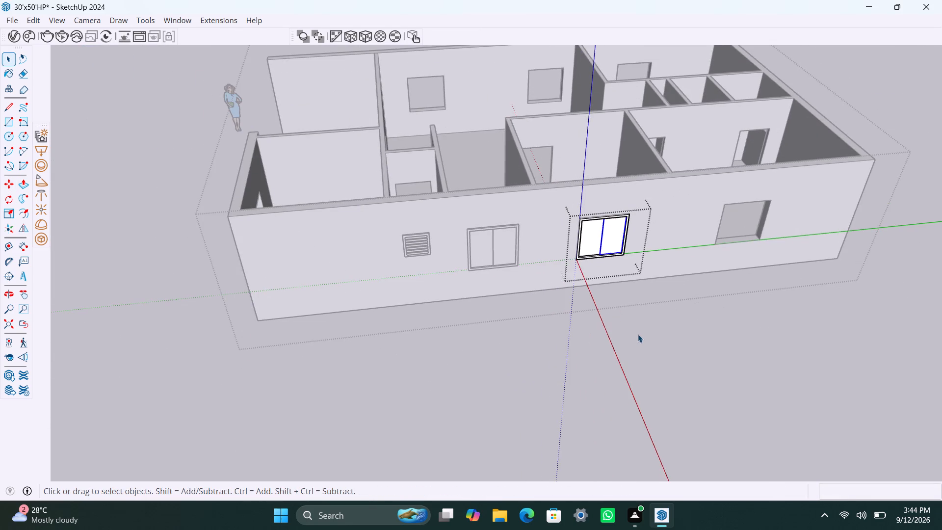
Draw a rectangle corner to corner over the last open window opening of the same wall and make it a group.
{"action": "scroll", "coordinate": [641, 331], "scroll_direction": "down", "scroll_amount": 3}
{"action": "middle_click_drag", "start_coordinate": [643, 331], "coordinate": [565, 315], "text": "shift"}
{"action": "scroll", "coordinate": [612, 251], "scroll_direction": "up", "scroll_amount": 3}
{"action": "middle_click_drag", "start_coordinate": [616, 231], "coordinate": [573, 185]}
{"action": "scroll", "coordinate": [588, 175], "scroll_direction": "up", "scroll_amount": 2}
{"action": "key", "text": "r"}
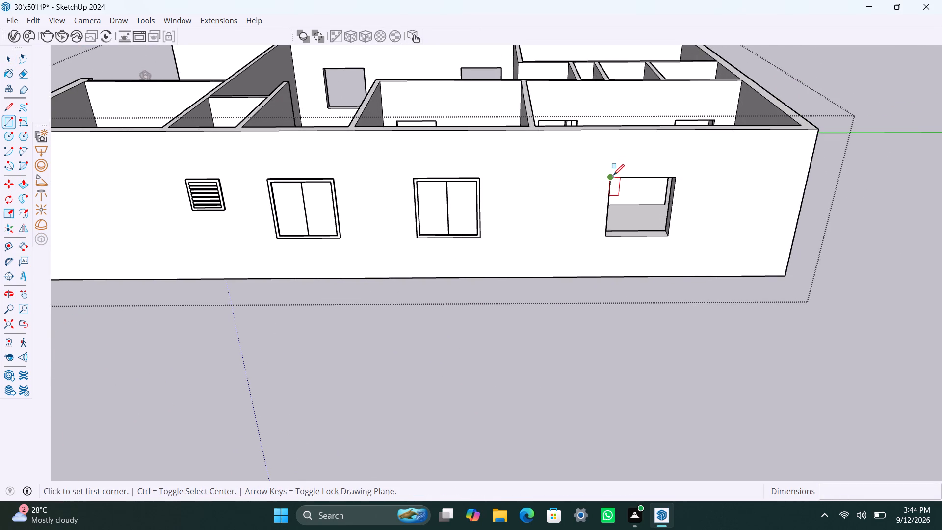
{"action": "left_click", "coordinate": [613, 179]}
{"action": "left_click", "coordinate": [671, 233]}
{"action": "key", "text": "space"}
{"action": "double_click", "coordinate": [656, 221]}
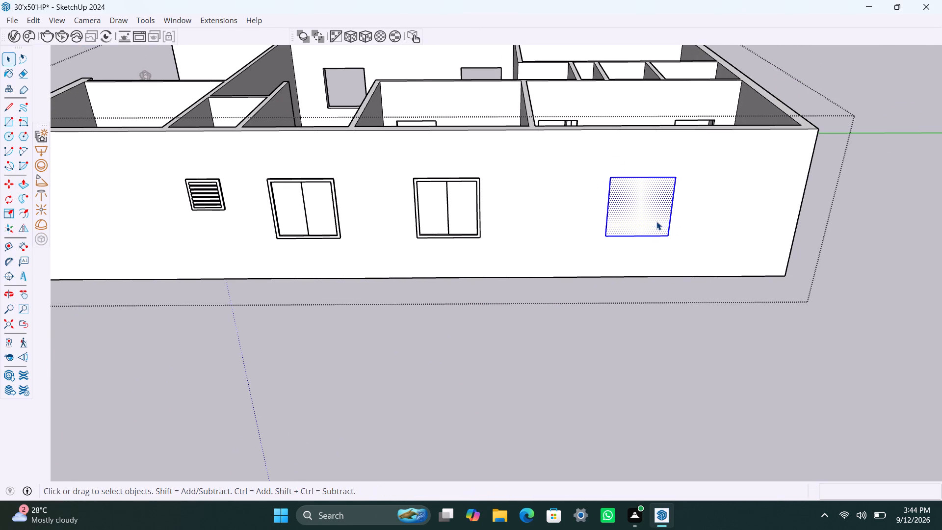
{"action": "right_click", "coordinate": [656, 221]}
{"action": "left_click", "coordinate": [706, 334]}
Inside this group, offset the face's outline 2" inward and delete the inner face to leave a window frame.
{"action": "triple_click", "coordinate": [646, 206]}
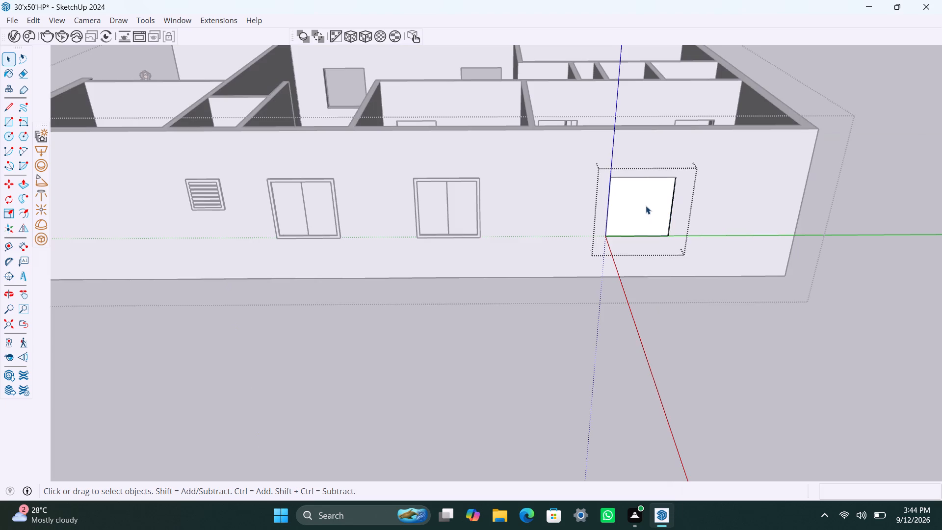
{"action": "key", "text": "f"}
{"action": "left_click", "coordinate": [631, 188]}
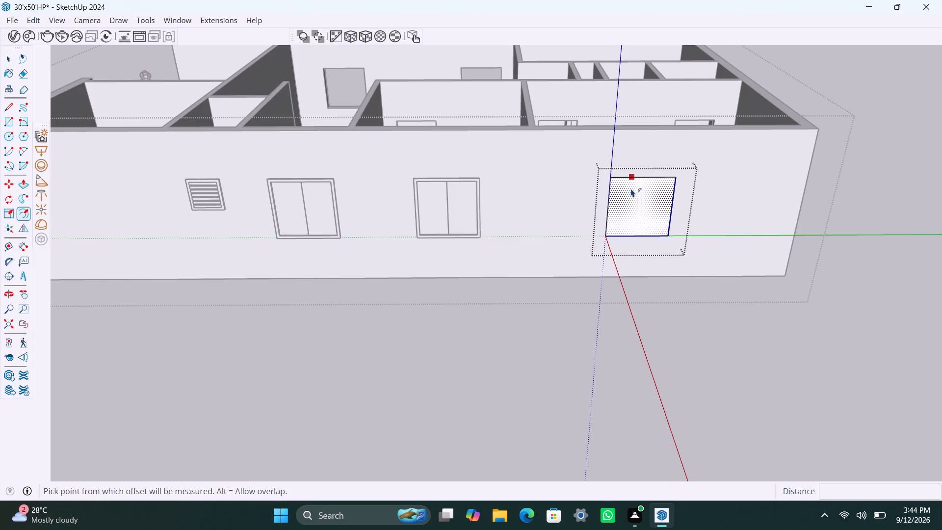
{"action": "type", "text": "2\""}
{"action": "key", "text": "Return"}
{"action": "key", "text": "space"}
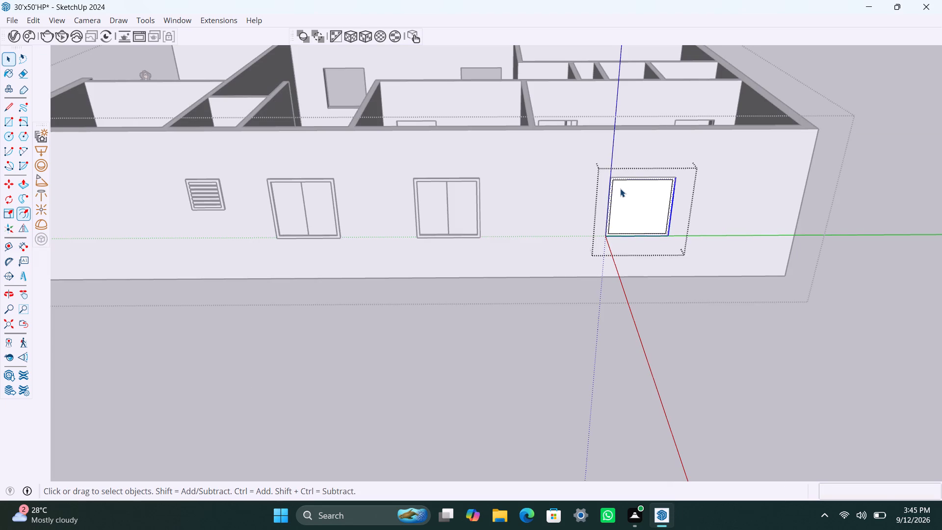
{"action": "left_click", "coordinate": [630, 202]}
{"action": "key", "text": "Delete"}
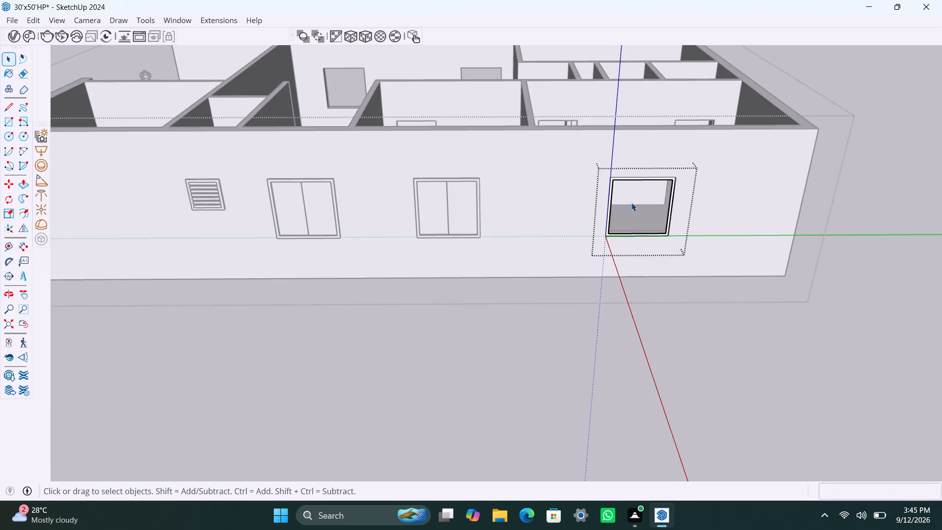
Push/Pull the window frame's face 1.5" into the wall and a further 1.5" outward to thicken the frame.
{"action": "scroll", "coordinate": [587, 223], "scroll_direction": "up", "scroll_amount": 16}
{"action": "left_click", "coordinate": [617, 197]}
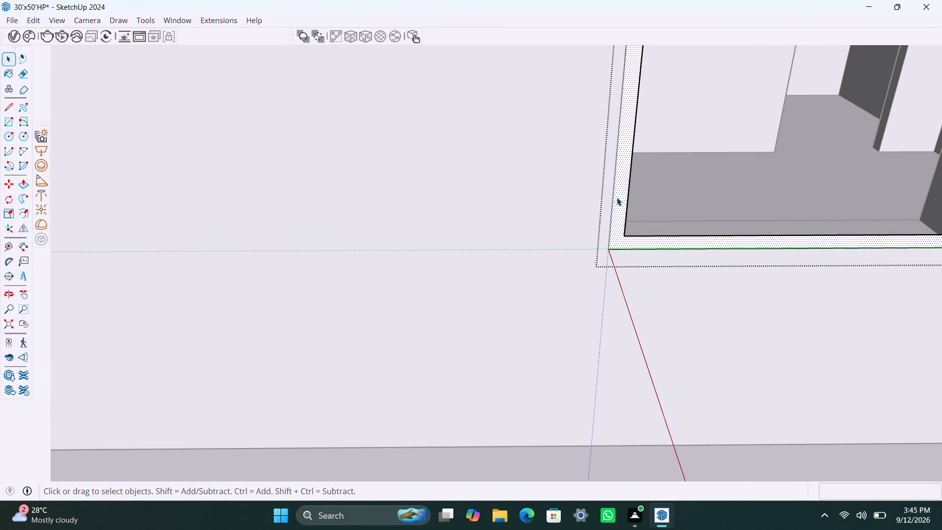
{"action": "key", "text": "p"}
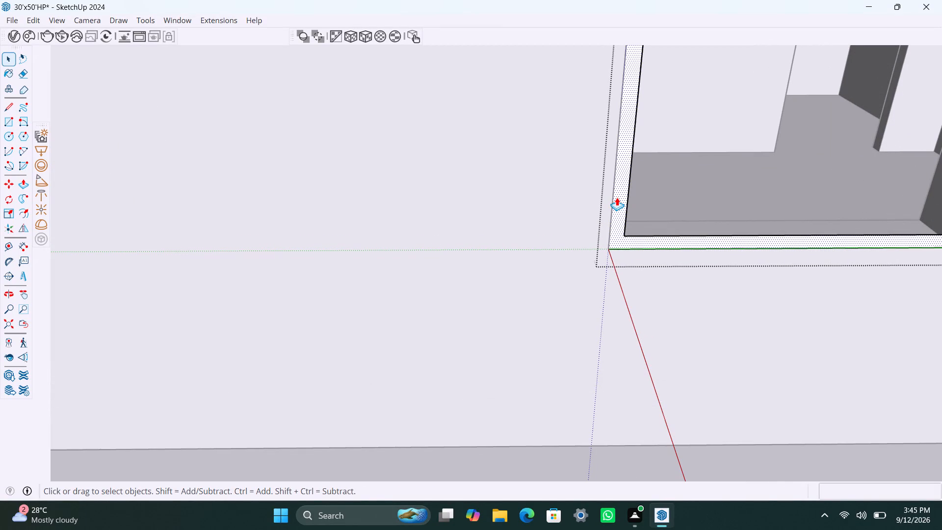
{"action": "left_click", "coordinate": [617, 197]}
{"action": "type", "text": "1.5\""}
{"action": "key", "text": "Return"}
{"action": "left_click", "coordinate": [626, 192]}
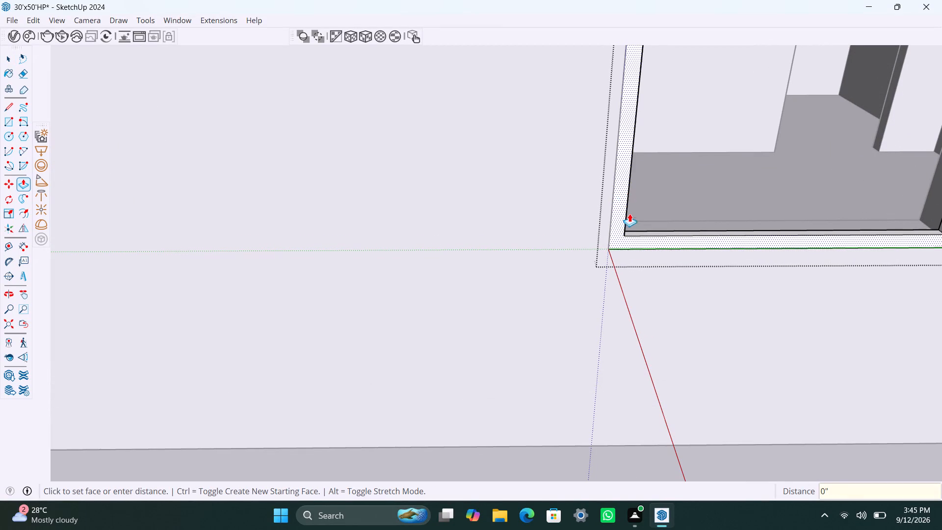
{"action": "type", "text": "1.5\""}
{"action": "key", "text": "Return"}
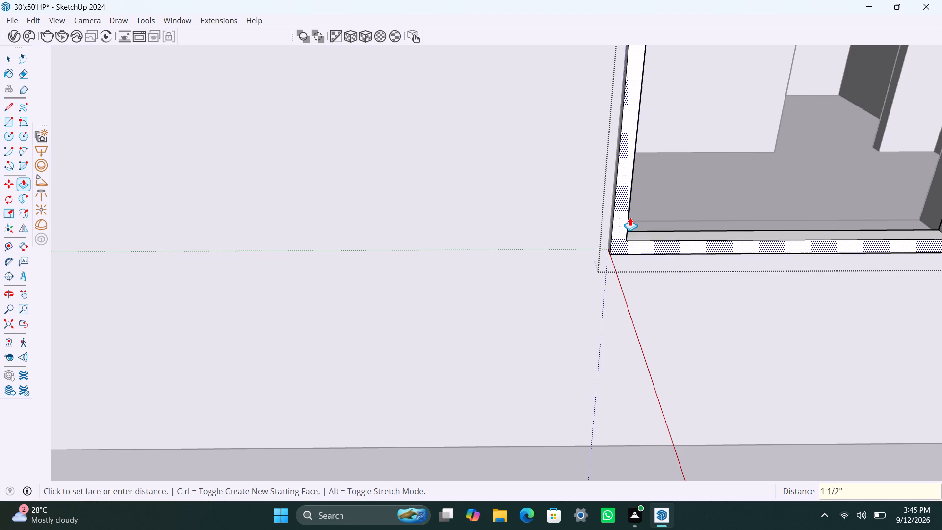
{"action": "key", "text": "space"}
Draw a rectangle from the frame's upper inner corner to its lower inner edge's midpoint, and delete the face filling the other half.
{"action": "scroll", "coordinate": [621, 226], "scroll_direction": "down", "scroll_amount": 14}
{"action": "middle_click_drag", "start_coordinate": [613, 221], "coordinate": [591, 265], "text": "shift"}
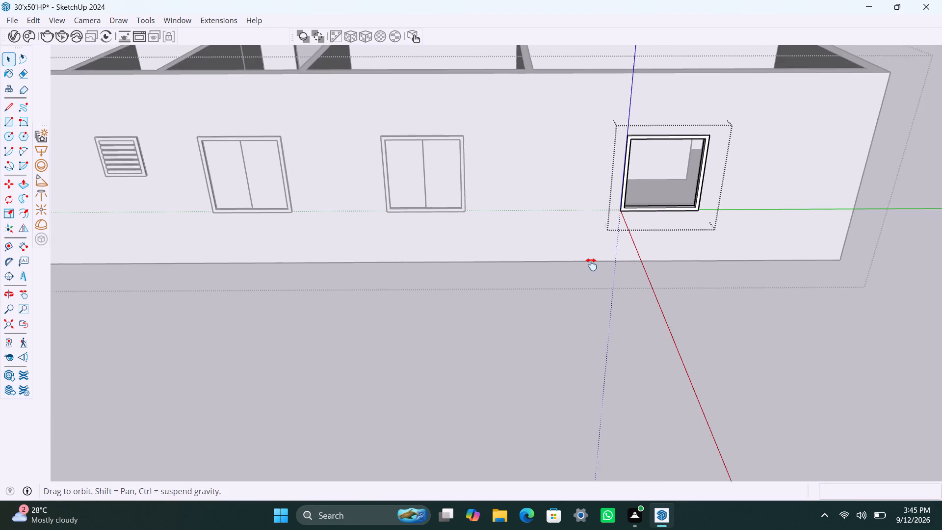
{"action": "middle_click_drag", "start_coordinate": [591, 265], "coordinate": [590, 266], "text": "shift"}
{"action": "scroll", "coordinate": [613, 168], "scroll_direction": "up", "scroll_amount": 2}
{"action": "middle_click_drag", "start_coordinate": [626, 215], "coordinate": [619, 206]}
{"action": "key", "text": "r"}
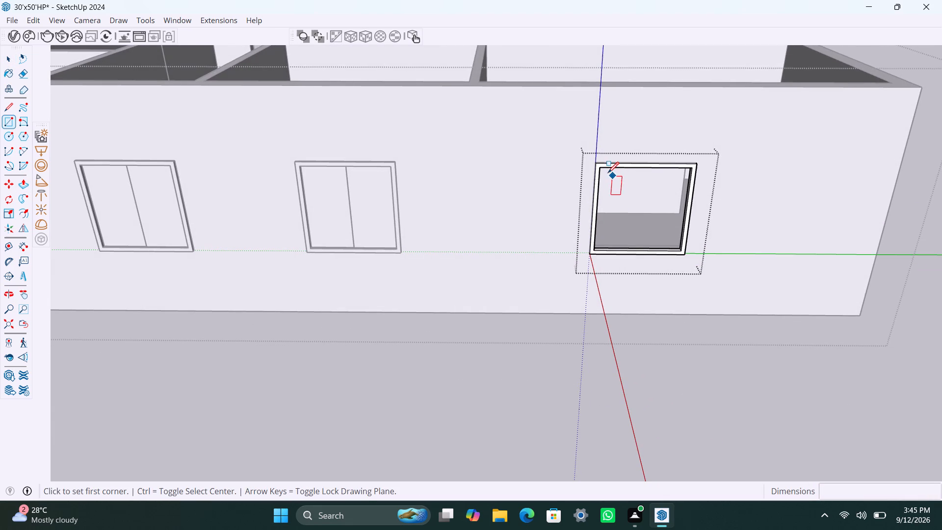
{"action": "left_click", "coordinate": [602, 166]}
{"action": "key", "text": "Escape"}
{"action": "left_click", "coordinate": [603, 170]}
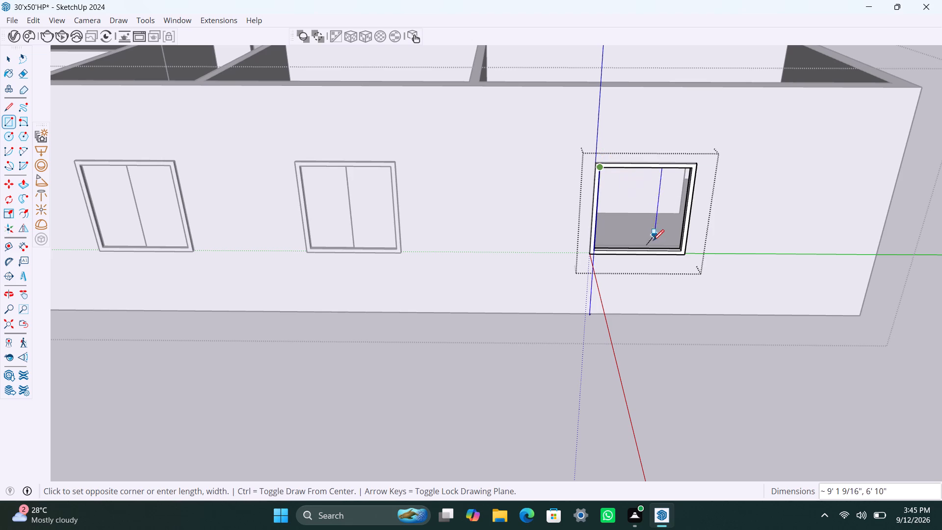
{"action": "left_click", "coordinate": [638, 252]}
{"action": "key", "text": "space"}
{"action": "left_click", "coordinate": [648, 242]}
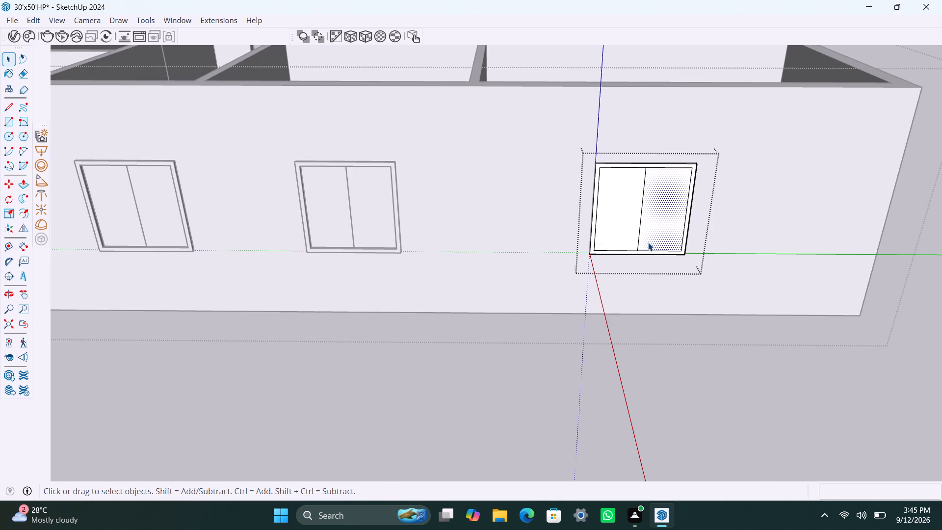
{"action": "key", "text": "Delete"}
Make the remaining half-opening face a group and Push/Pull it 8 mm inside that group to form a pane.
{"action": "double_click", "coordinate": [633, 223]}
{"action": "right_click", "coordinate": [633, 223]}
{"action": "left_click", "coordinate": [685, 335]}
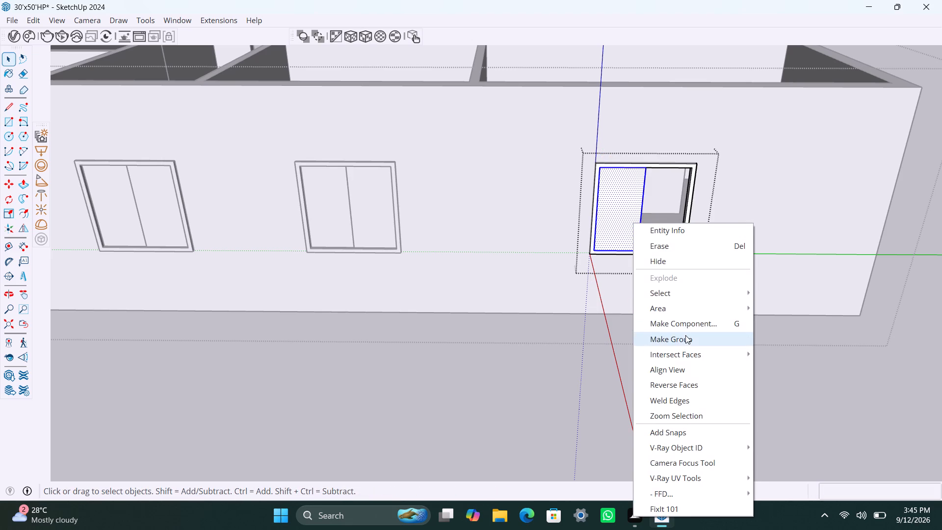
{"action": "scroll", "coordinate": [631, 240], "scroll_direction": "up", "scroll_amount": 2}
{"action": "middle_click_drag", "start_coordinate": [633, 236], "coordinate": [560, 258]}
{"action": "scroll", "coordinate": [583, 267], "scroll_direction": "up", "scroll_amount": 2}
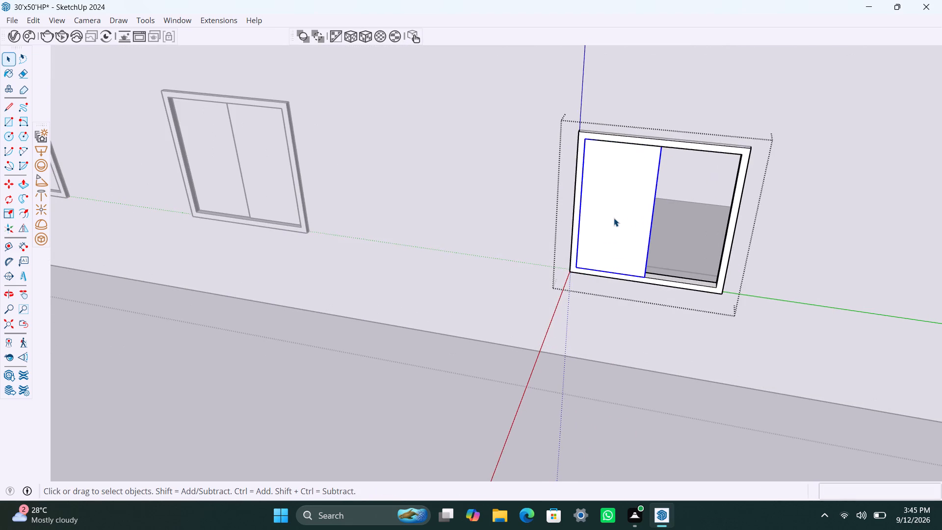
{"action": "triple_click", "coordinate": [614, 218]}
{"action": "key", "text": "p"}
{"action": "left_click", "coordinate": [616, 218]}
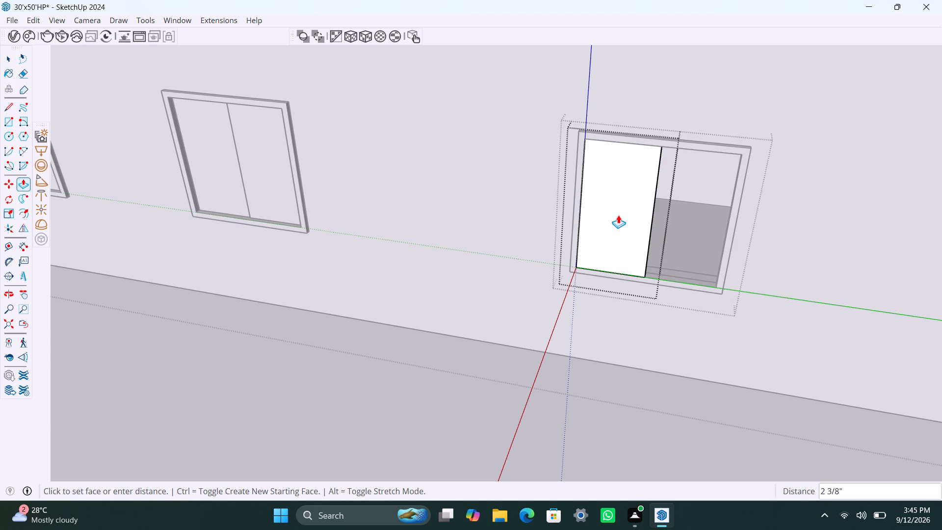
{"action": "type", "text": "8MM"}
{"action": "key", "text": "Return"}
{"action": "key", "text": "space"}
{"action": "left_click", "coordinate": [551, 415]}
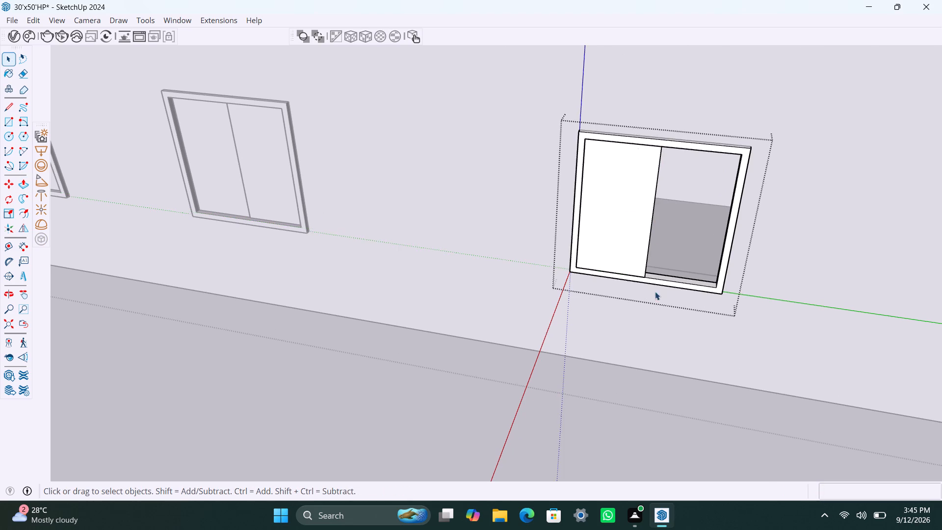
Move the pane back into the frame's depth, using its lower corner at mid-frame as the reference.
{"action": "scroll", "coordinate": [654, 299], "scroll_direction": "up", "scroll_amount": 4}
{"action": "middle_click_drag", "start_coordinate": [645, 252], "coordinate": [548, 285]}
{"action": "scroll", "coordinate": [598, 279], "scroll_direction": "up", "scroll_amount": 6}
{"action": "left_click", "coordinate": [631, 282]}
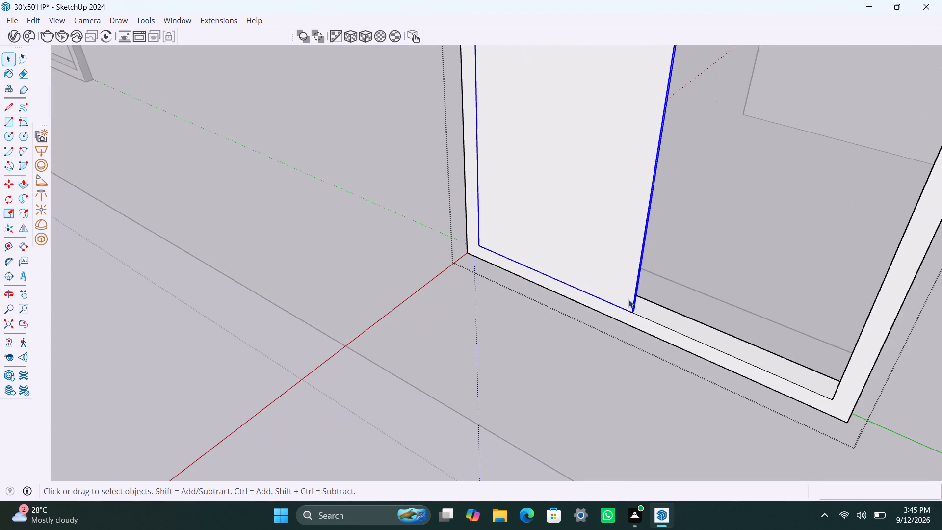
{"action": "scroll", "coordinate": [630, 303], "scroll_direction": "up", "scroll_amount": 1}
{"action": "key", "text": "m"}
{"action": "left_click", "coordinate": [630, 308]}
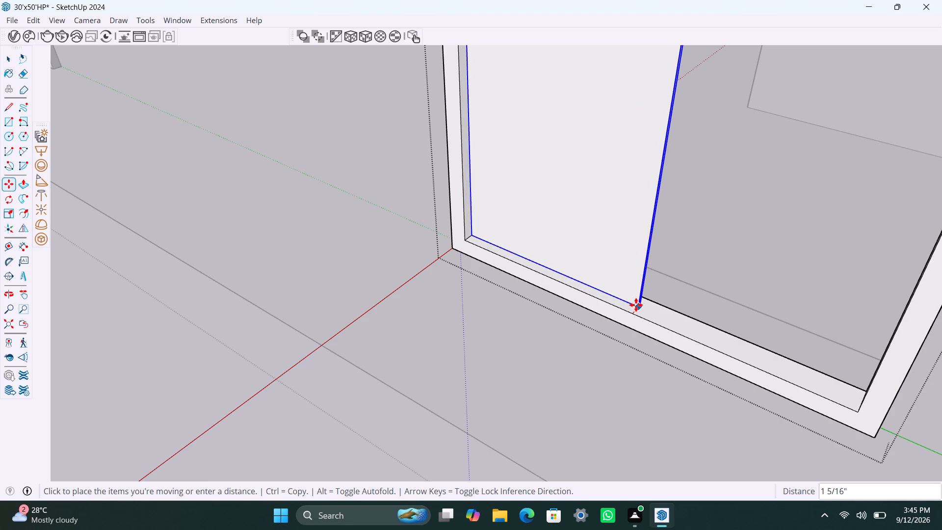
{"action": "left_click", "coordinate": [638, 302]}
Copy the pane from its lower corner at mid-frame to the frame's opposite lower inner corner, filling the other half.
{"action": "key", "text": "m"}
{"action": "left_click", "coordinate": [637, 307]}
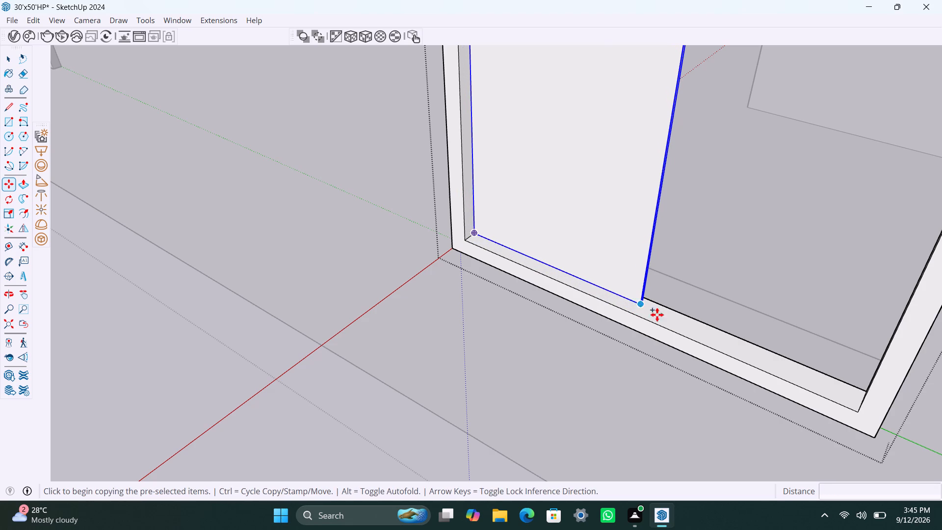
{"action": "left_click", "coordinate": [856, 406]}
Move the copied pane about 1 1/2" back so its rear lower corner meets the first pane's front lower corner, and leave the group.
{"action": "scroll", "coordinate": [634, 323], "scroll_direction": "up", "scroll_amount": 2}
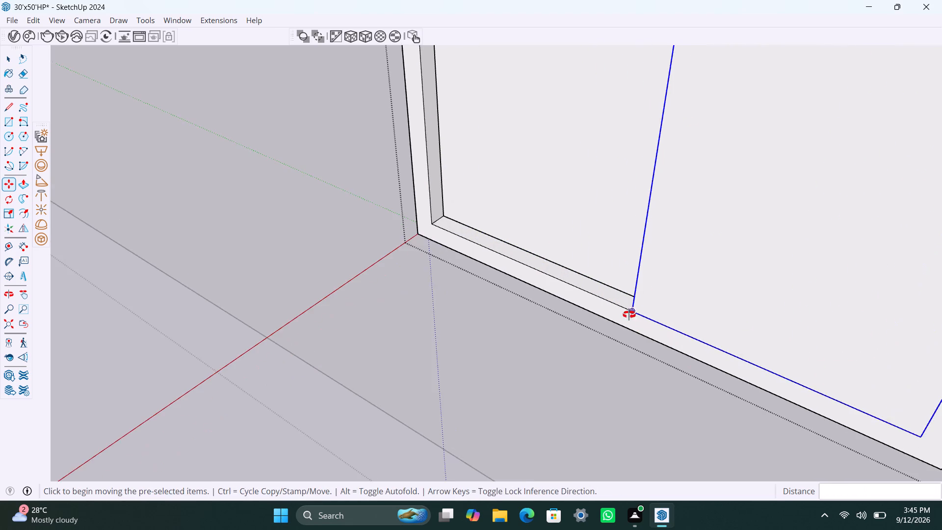
{"action": "middle_click_drag", "start_coordinate": [628, 315], "coordinate": [825, 346]}
{"action": "scroll", "coordinate": [632, 223], "scroll_direction": "up", "scroll_amount": 8}
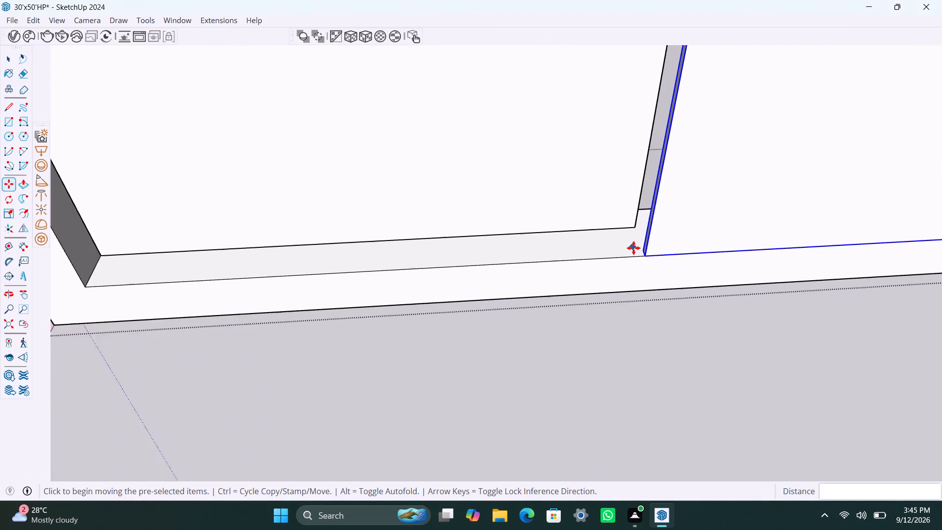
{"action": "scroll", "coordinate": [633, 248], "scroll_direction": "up", "scroll_amount": 7}
{"action": "left_click", "coordinate": [657, 248]}
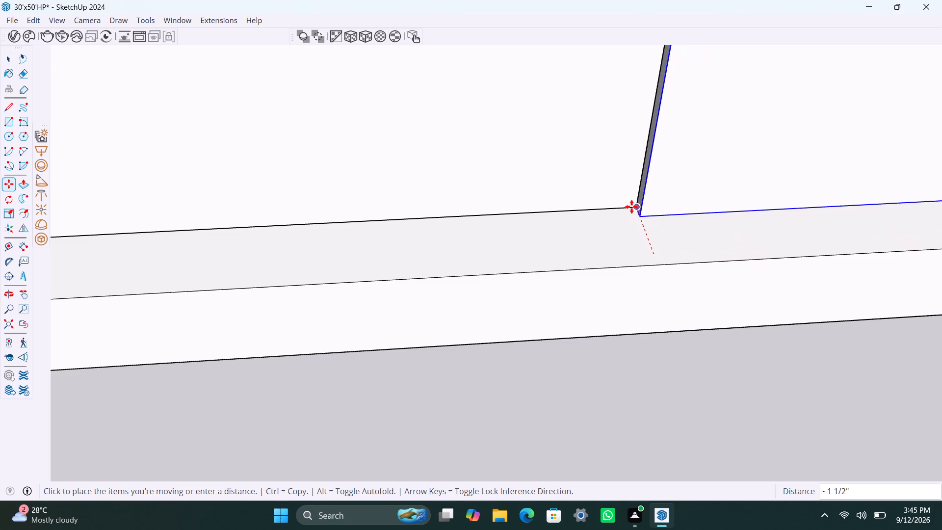
{"action": "left_click", "coordinate": [631, 207]}
{"action": "scroll", "coordinate": [610, 220], "scroll_direction": "down", "scroll_amount": 20}
{"action": "scroll", "coordinate": [610, 220], "scroll_direction": "down", "scroll_amount": 11}
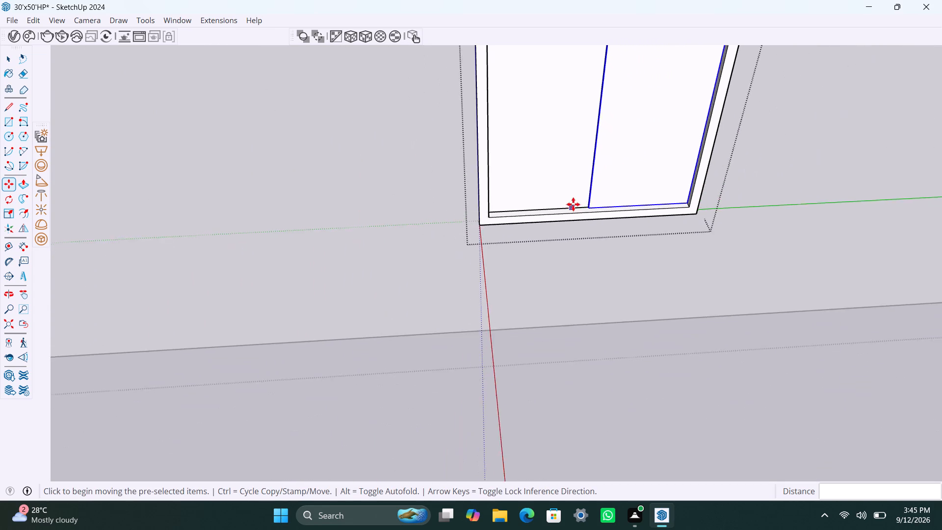
{"action": "scroll", "coordinate": [573, 204], "scroll_direction": "down", "scroll_amount": 20}
{"action": "scroll", "coordinate": [573, 204], "scroll_direction": "down", "scroll_amount": 2}
{"action": "middle_click_drag", "start_coordinate": [650, 240], "coordinate": [370, 290]}
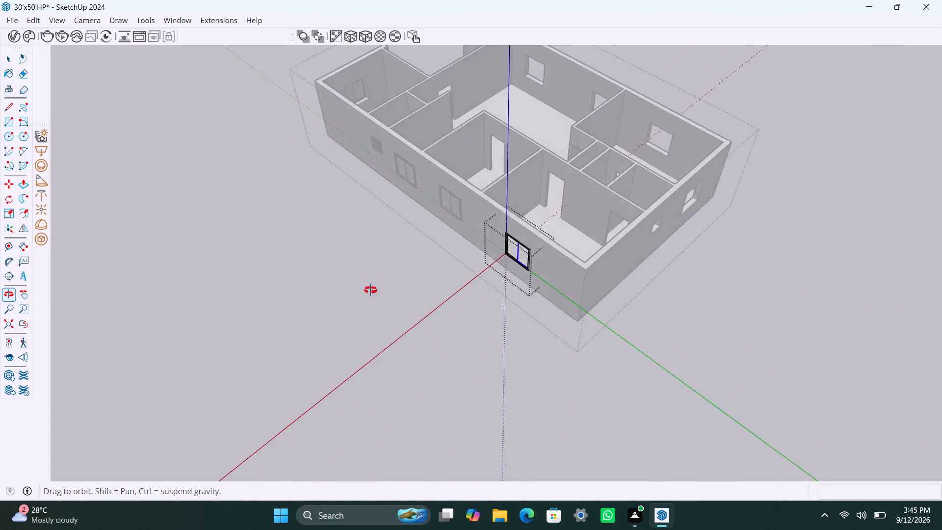
{"action": "middle_click_drag", "start_coordinate": [370, 290], "coordinate": [250, 225]}
{"action": "key", "text": "space"}
{"action": "left_click", "coordinate": [728, 341]}
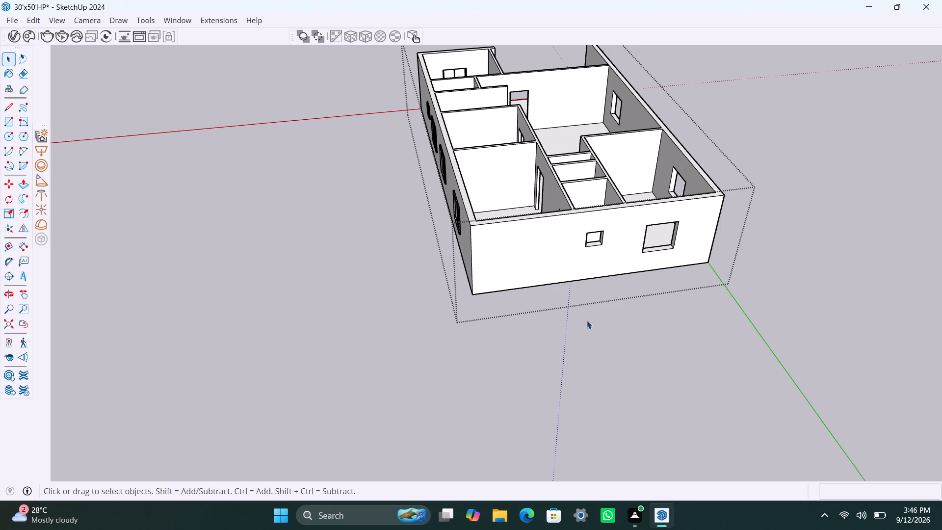
Draw a 2' by 2' rectangle corner to corner over the small window opening in the end wall and make it a group.
{"action": "scroll", "coordinate": [588, 259], "scroll_direction": "up", "scroll_amount": 2}
{"action": "middle_click_drag", "start_coordinate": [590, 257], "coordinate": [477, 256]}
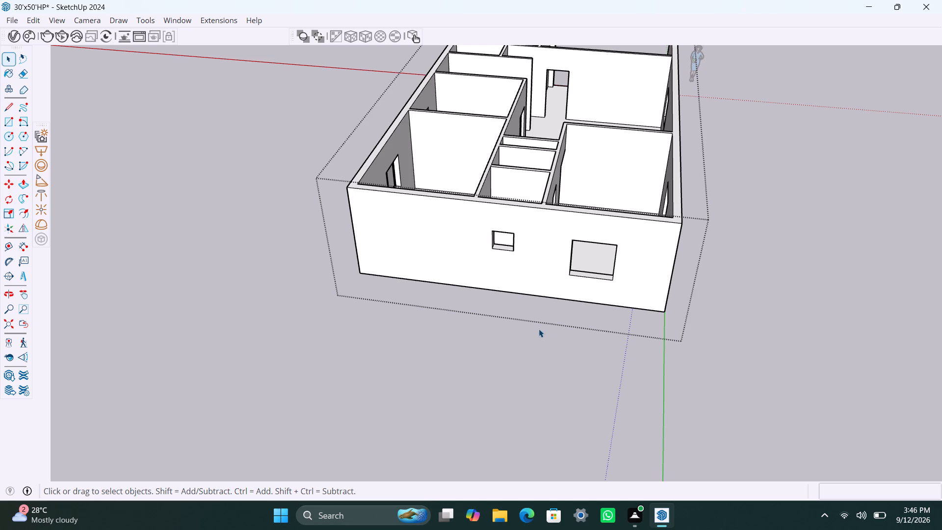
{"action": "scroll", "coordinate": [535, 329], "scroll_direction": "down", "scroll_amount": 2}
{"action": "scroll", "coordinate": [535, 327], "scroll_direction": "up", "scroll_amount": 2}
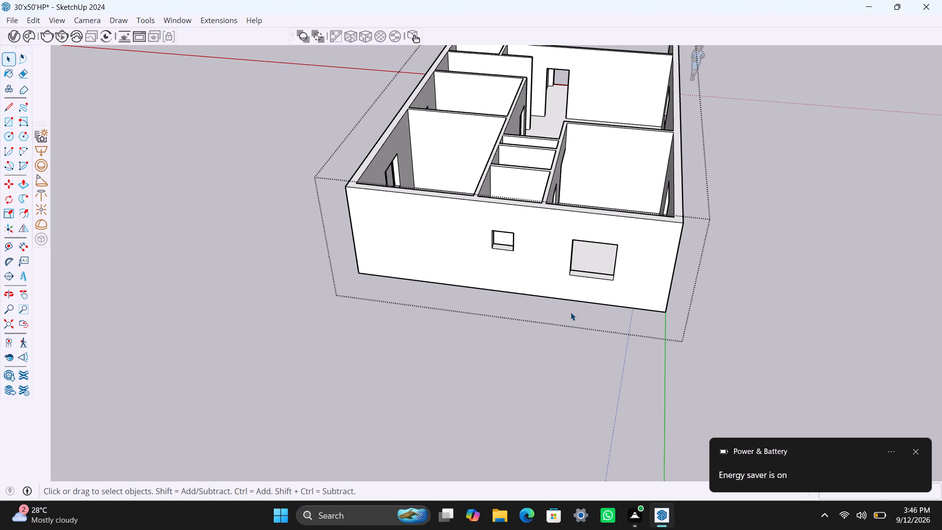
{"action": "scroll", "coordinate": [485, 232], "scroll_direction": "up", "scroll_amount": 1}
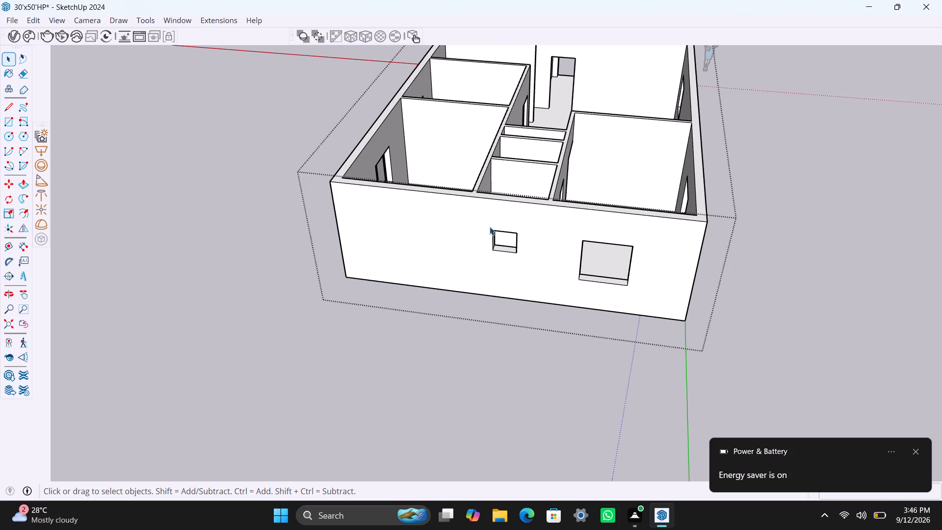
{"action": "key", "text": "r"}
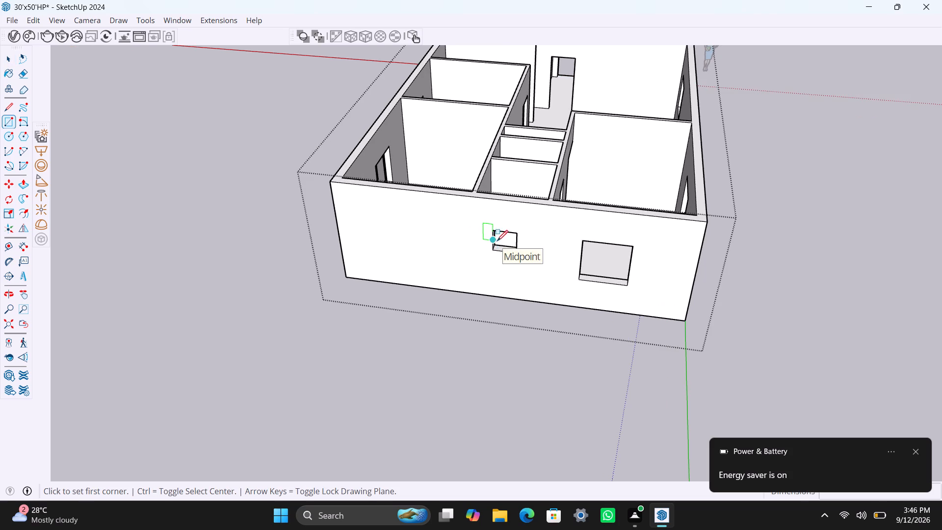
{"action": "left_click", "coordinate": [498, 232]}
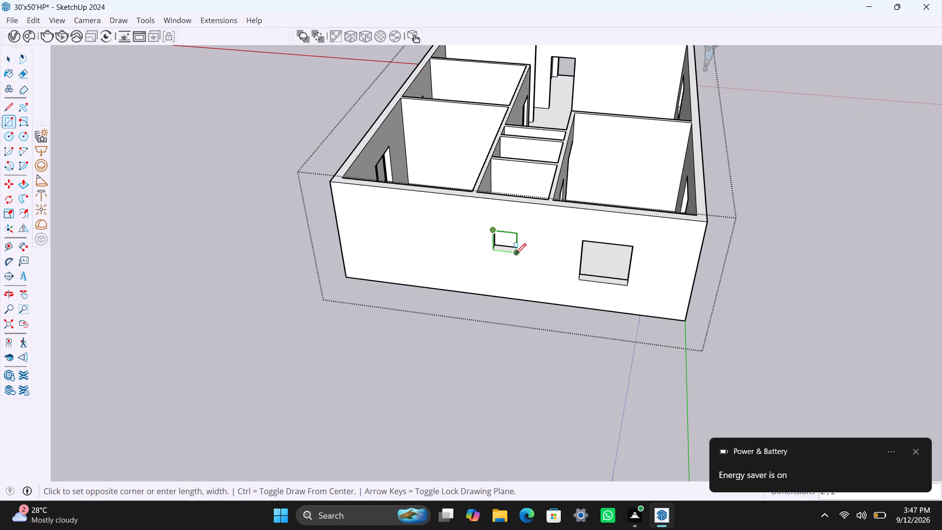
{"action": "left_click", "coordinate": [515, 254]}
{"action": "key", "text": "space"}
{"action": "double_click", "coordinate": [506, 243]}
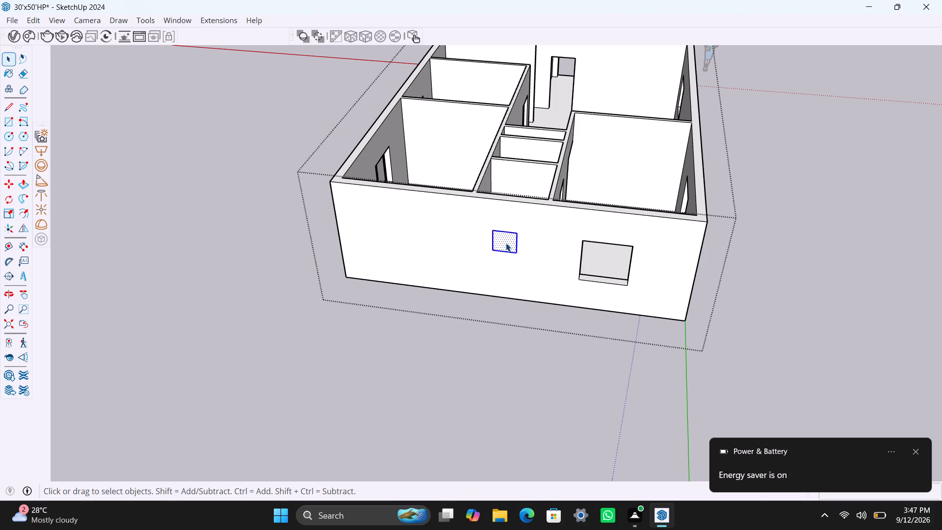
{"action": "right_click", "coordinate": [506, 242]}
{"action": "left_click", "coordinate": [552, 120]}
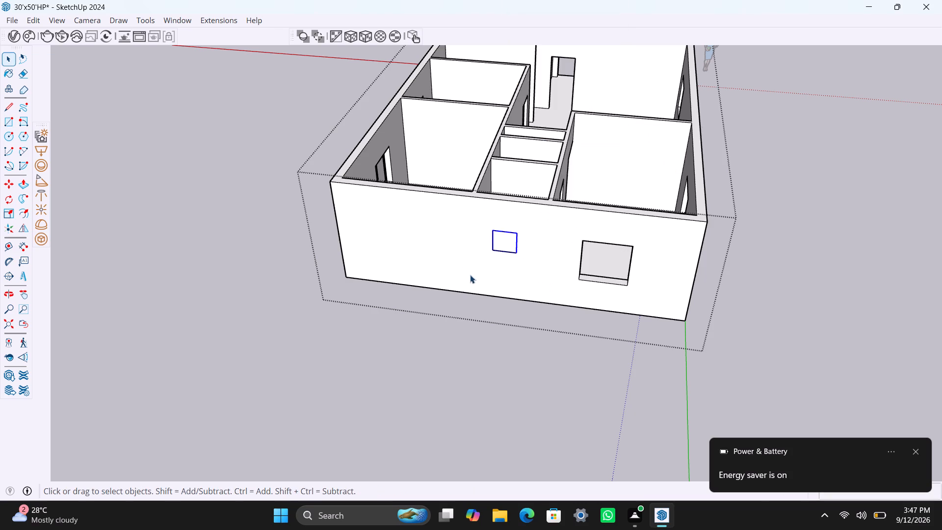
Inside this group, offset the face's outline 2" inward and delete the inner face to leave a window frame.
{"action": "scroll", "coordinate": [479, 271], "scroll_direction": "up", "scroll_amount": 5}
{"action": "triple_click", "coordinate": [502, 234]}
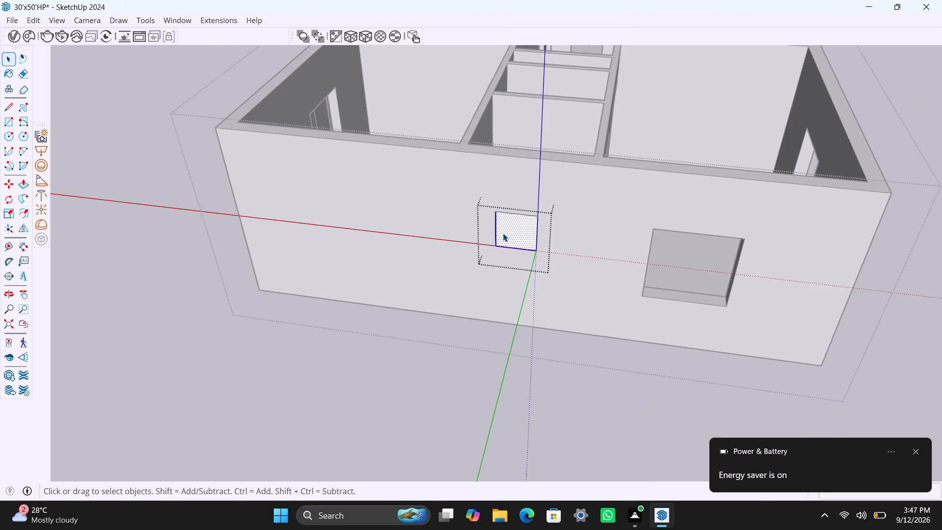
{"action": "key", "text": "f"}
{"action": "left_click", "coordinate": [507, 226]}
{"action": "type", "text": "2\""}
{"action": "key", "text": "Return"}
{"action": "key", "text": "space"}
{"action": "left_click", "coordinate": [521, 231]}
{"action": "key", "text": "Delete"}
Push/Pull the small window frame's face 1.5" into the wall.
{"action": "scroll", "coordinate": [498, 246], "scroll_direction": "up", "scroll_amount": 2}
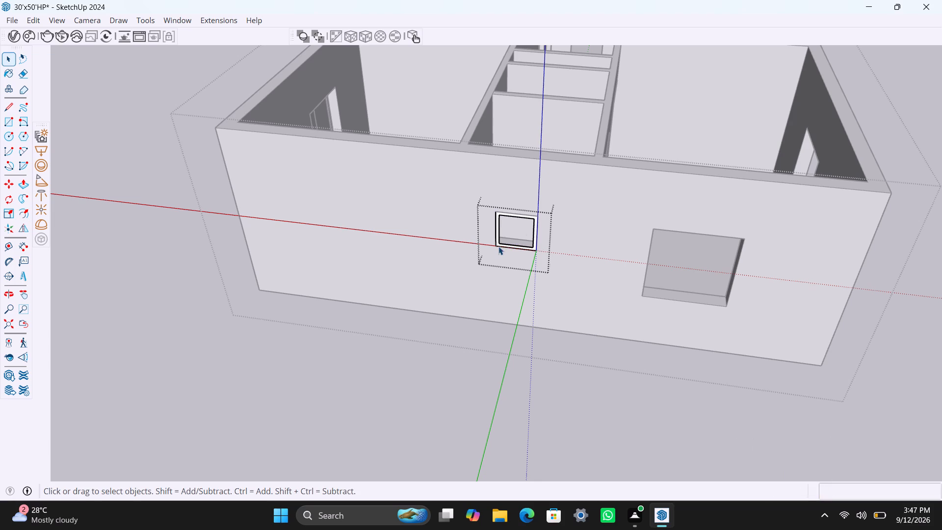
{"action": "scroll", "coordinate": [498, 246], "scroll_direction": "up", "scroll_amount": 4}
{"action": "left_click", "coordinate": [497, 218]}
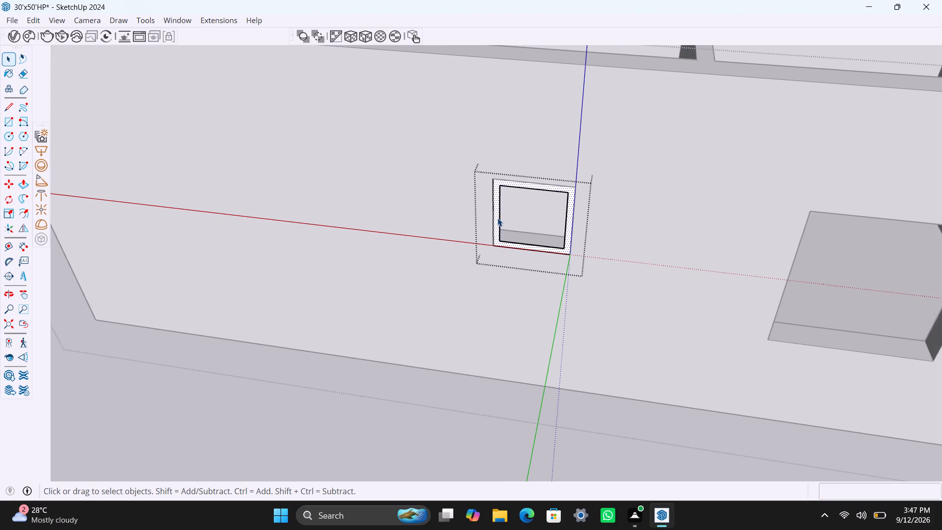
{"action": "key", "text": "p"}
{"action": "left_click", "coordinate": [497, 218]}
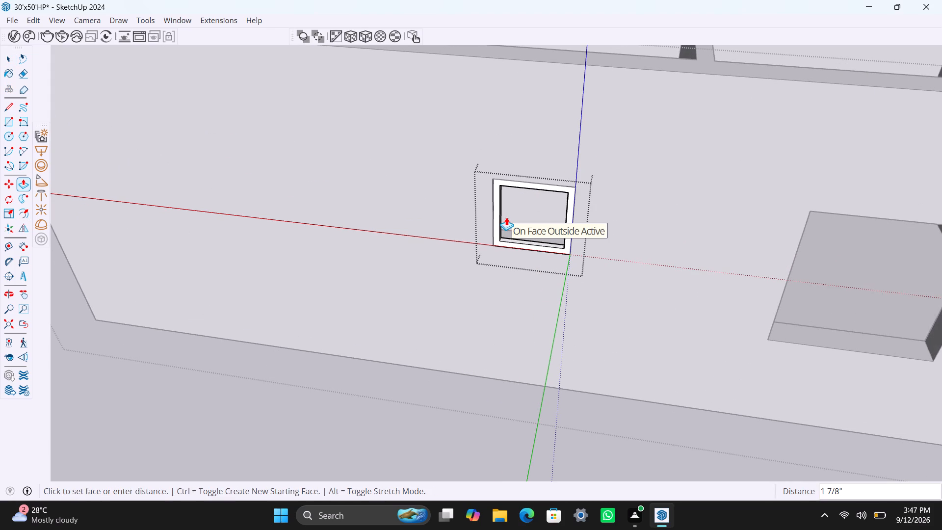
{"action": "type", "text": "1.5\""}
{"action": "key", "text": "Return"}
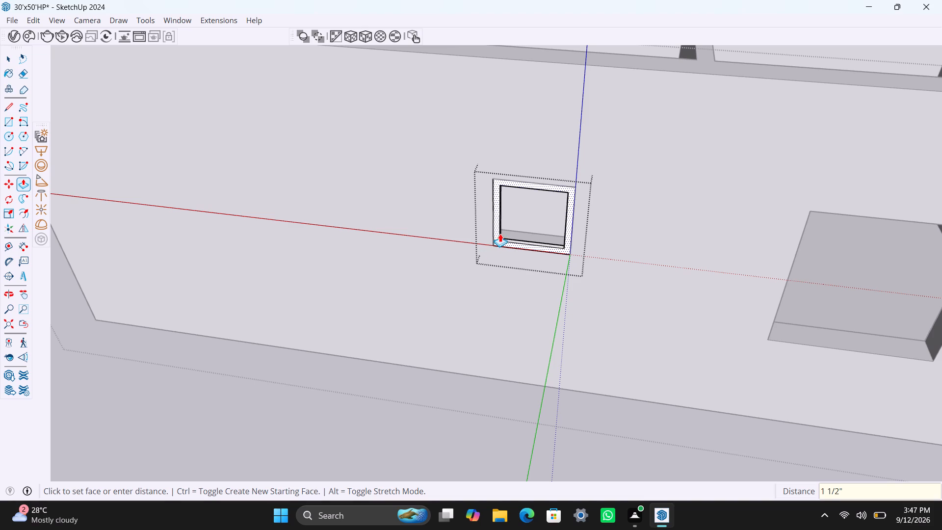
Push/Pull the small window frame's front face another 1.5" outward.
{"action": "left_click", "coordinate": [498, 236]}
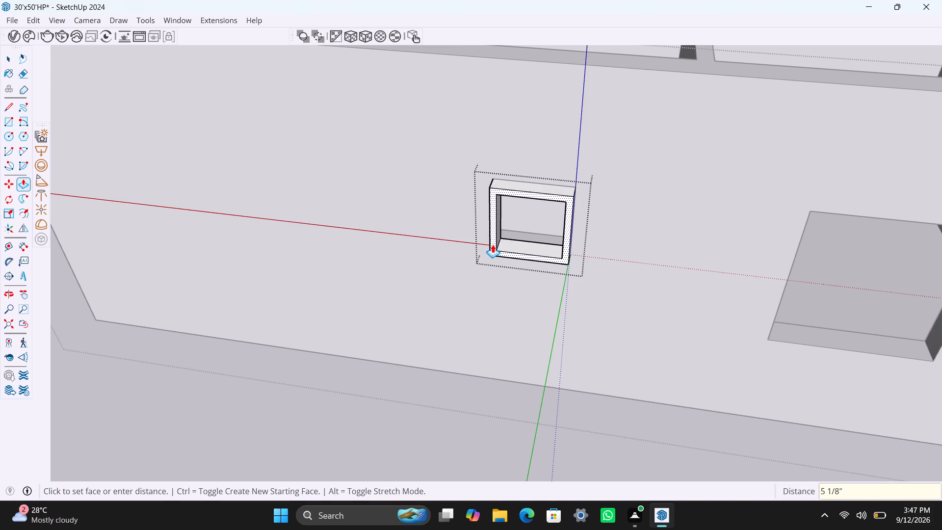
{"action": "type", "text": "1."}
{"action": "key", "text": "5"}
{"action": "key", "text": "shift+quotedbl"}
{"action": "key", "text": "Return"}
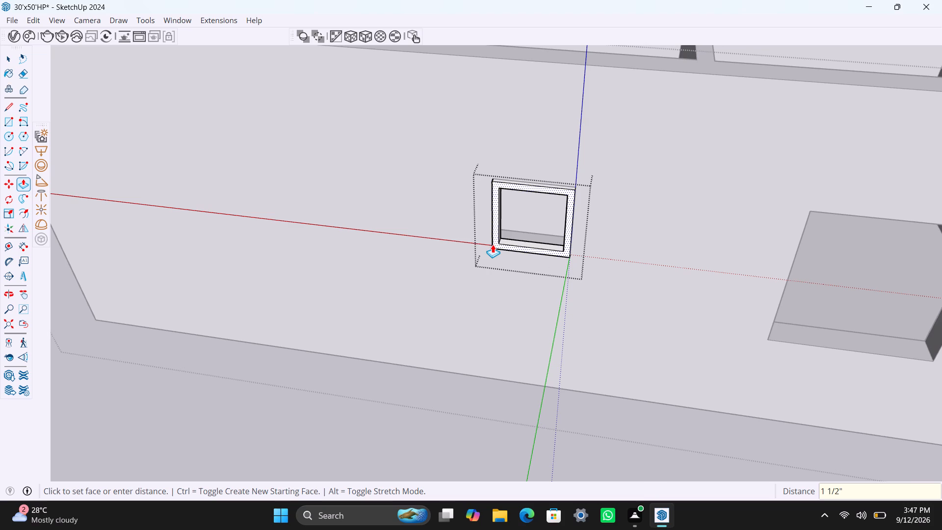
{"action": "key", "text": "space"}
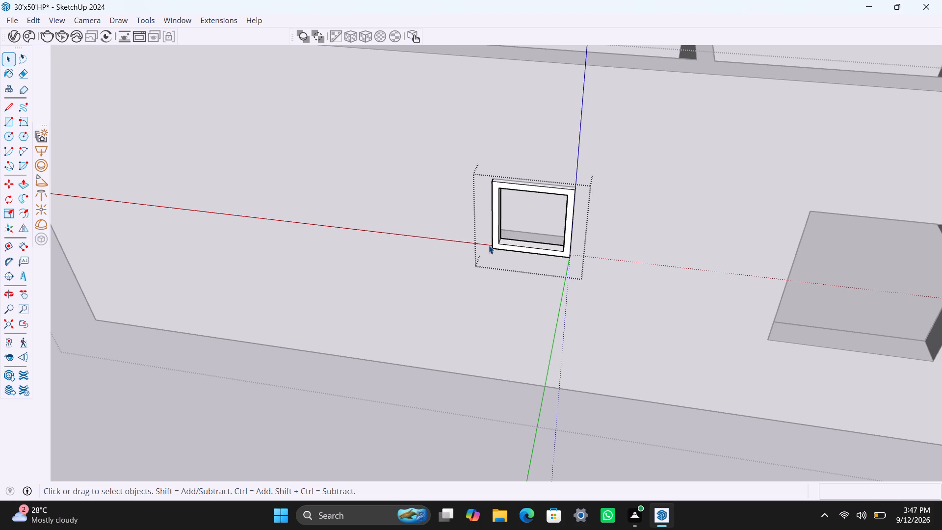
Draw a 2" high rectangle across the top of the small frame's opening and delete the face below it.
{"action": "scroll", "coordinate": [533, 203], "scroll_direction": "up", "scroll_amount": 1}
{"action": "middle_click_drag", "start_coordinate": [533, 203], "coordinate": [542, 181]}
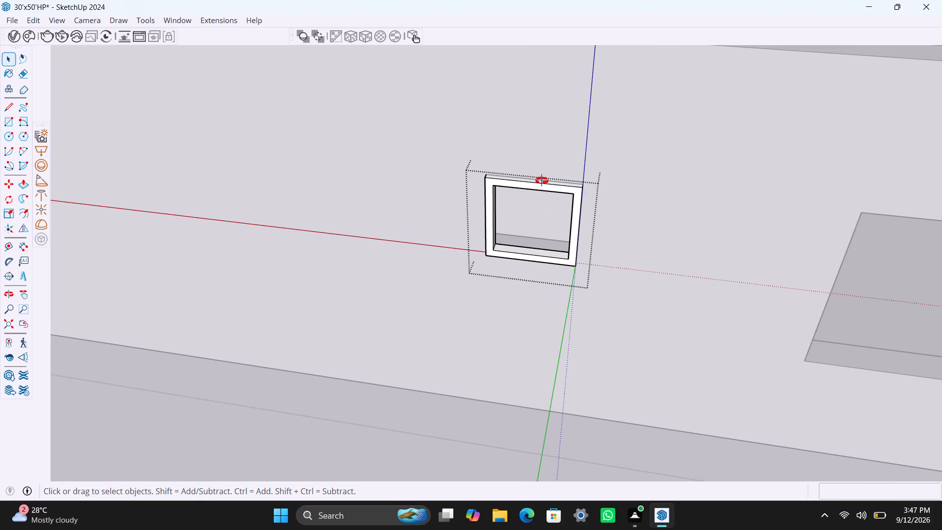
{"action": "middle_click_drag", "start_coordinate": [542, 181], "coordinate": [549, 171]}
{"action": "scroll", "coordinate": [536, 164], "scroll_direction": "up", "scroll_amount": 5}
{"action": "key", "text": "r"}
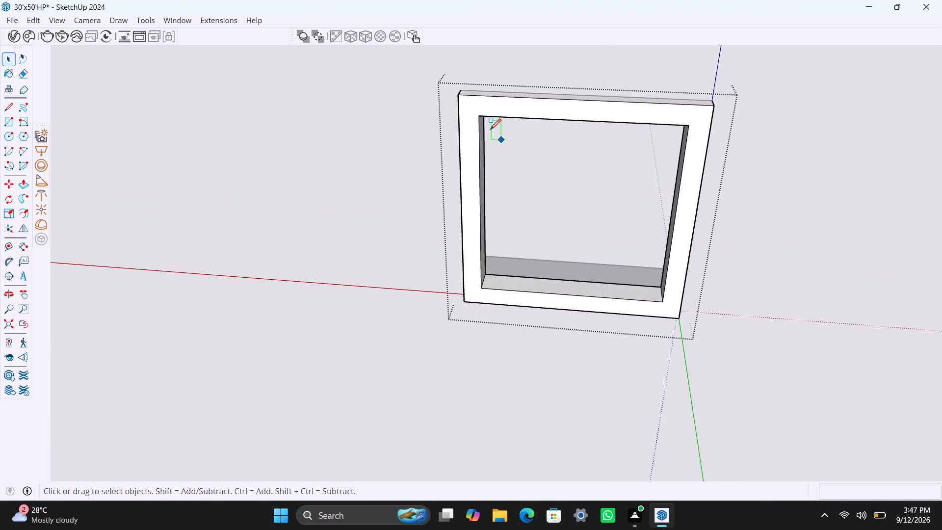
{"action": "left_click", "coordinate": [484, 115]}
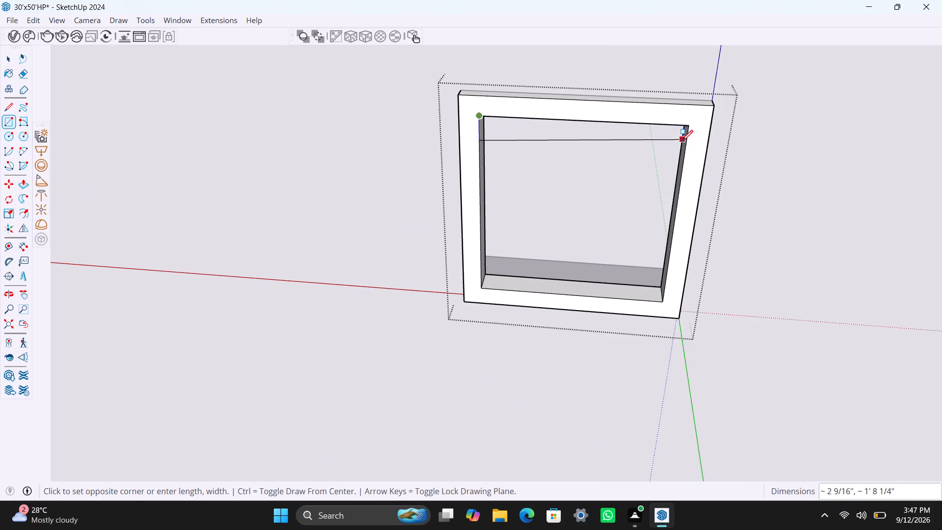
{"action": "key", "text": "2"}
{"action": "key", "text": "shift+quotedbl"}
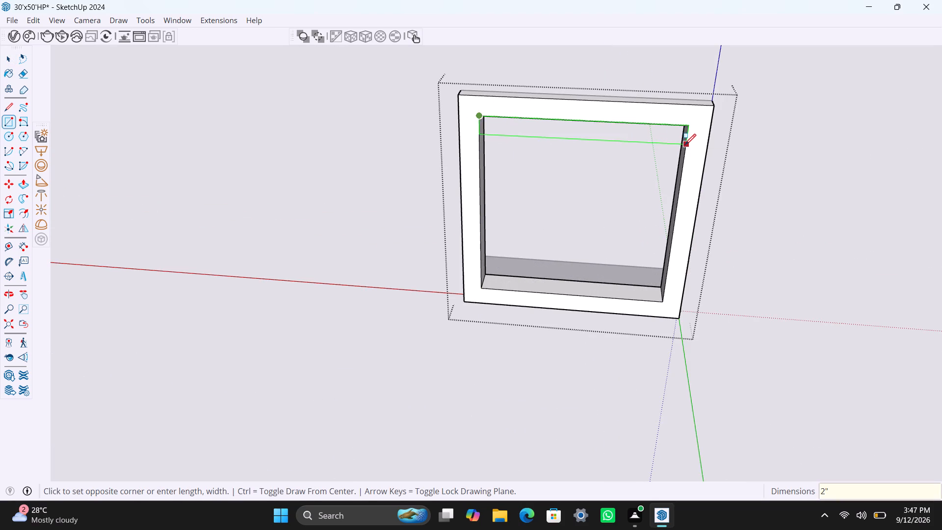
{"action": "key", "text": "Return"}
{"action": "key", "text": "space"}
{"action": "left_click", "coordinate": [650, 190]}
{"action": "key", "text": "Delete"}
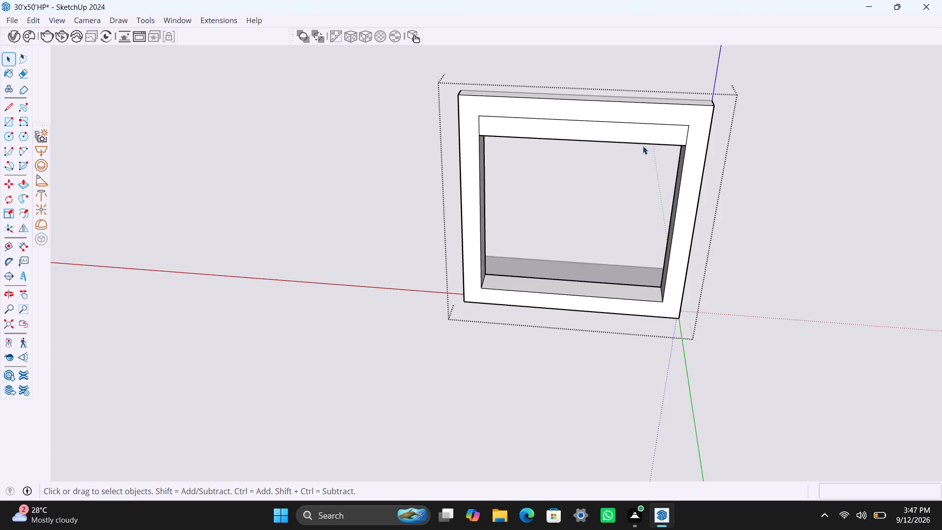
Make the 2" strip a group, Push/Pull its face 8 mm to form a louver blade, and leave the group.
{"action": "scroll", "coordinate": [641, 144], "scroll_direction": "up", "scroll_amount": 1}
{"action": "double_click", "coordinate": [639, 140]}
{"action": "right_click", "coordinate": [639, 140]}
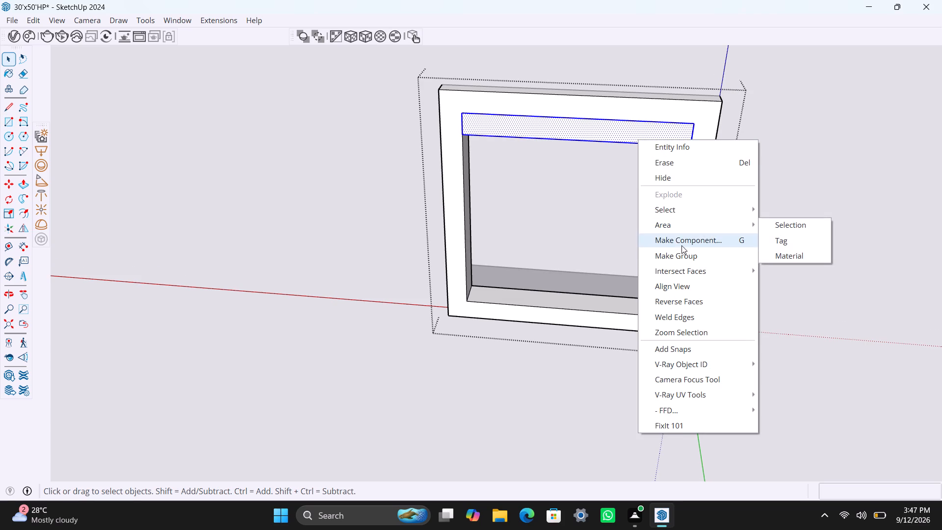
{"action": "left_click", "coordinate": [682, 250]}
{"action": "triple_click", "coordinate": [636, 129]}
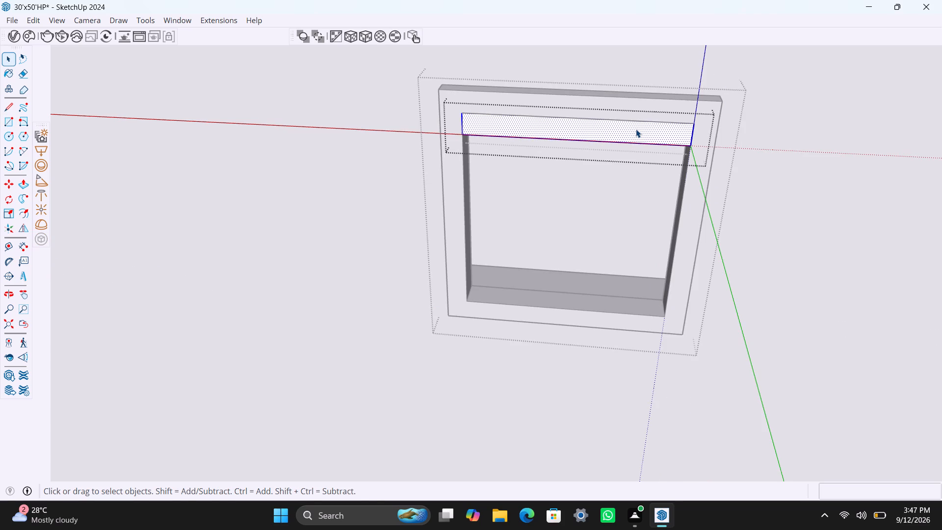
{"action": "key", "text": "p"}
{"action": "left_click", "coordinate": [636, 129]}
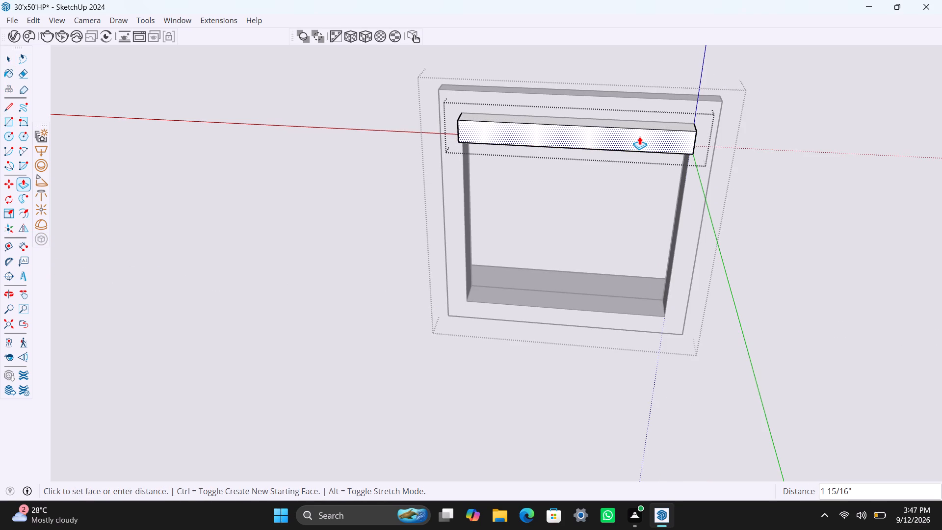
{"action": "type", "text": "8MM"}
{"action": "key", "text": "Return"}
{"action": "key", "text": "space"}
{"action": "left_click_drag", "start_coordinate": [759, 213], "coordinate": [763, 210]}
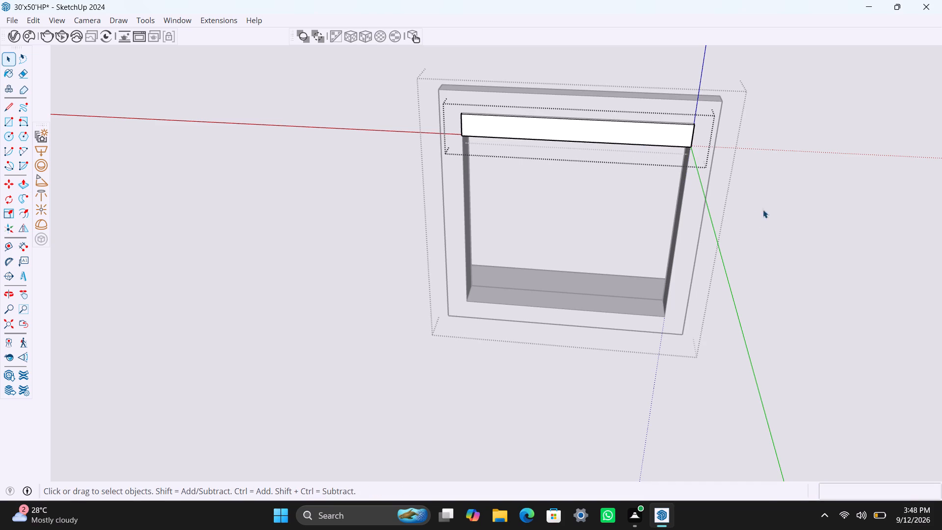
{"action": "left_click_drag", "start_coordinate": [763, 210], "coordinate": [760, 208]}
{"action": "left_click", "coordinate": [798, 174]}
Copy the louver blade 1' 6" down to the opening's bottom, divide the distance into 6 equal copies, and leave the window group.
{"action": "left_click", "coordinate": [676, 137]}
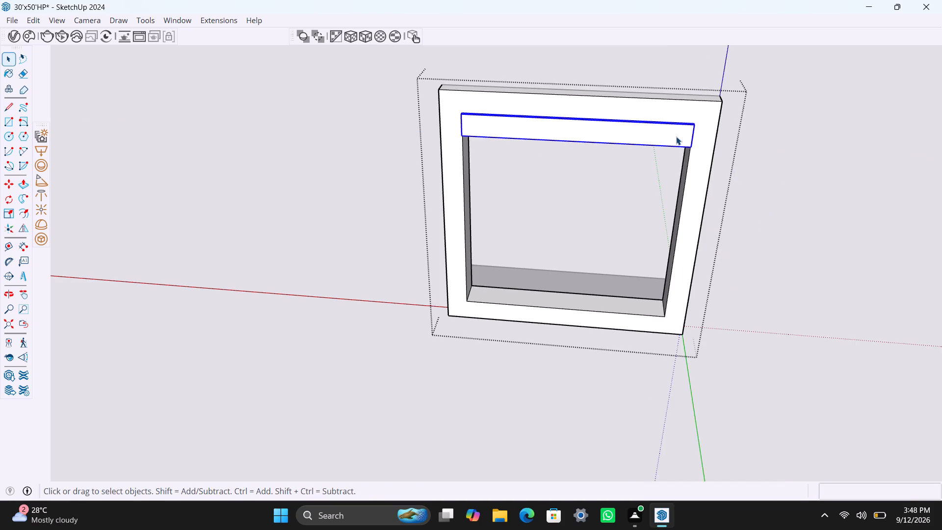
{"action": "key", "text": "m"}
{"action": "left_click", "coordinate": [691, 146]}
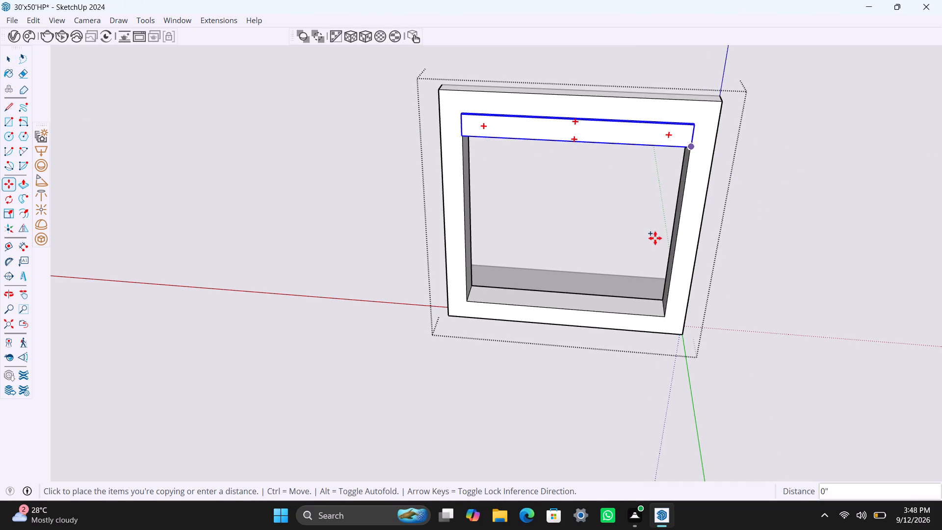
{"action": "left_click", "coordinate": [667, 319]}
{"action": "type", "text": "/6"}
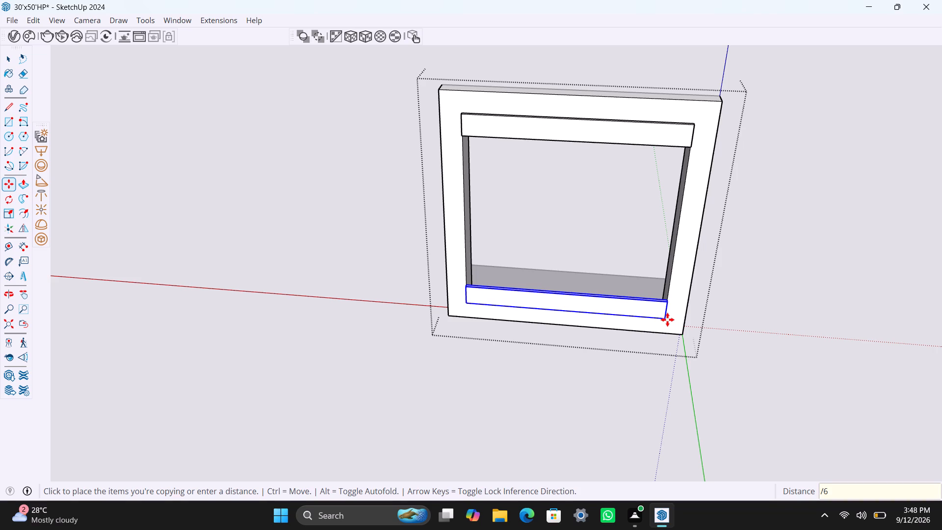
{"action": "key", "text": "Return"}
{"action": "key", "text": "space"}
{"action": "scroll", "coordinate": [359, 295], "scroll_direction": "down", "scroll_amount": 16}
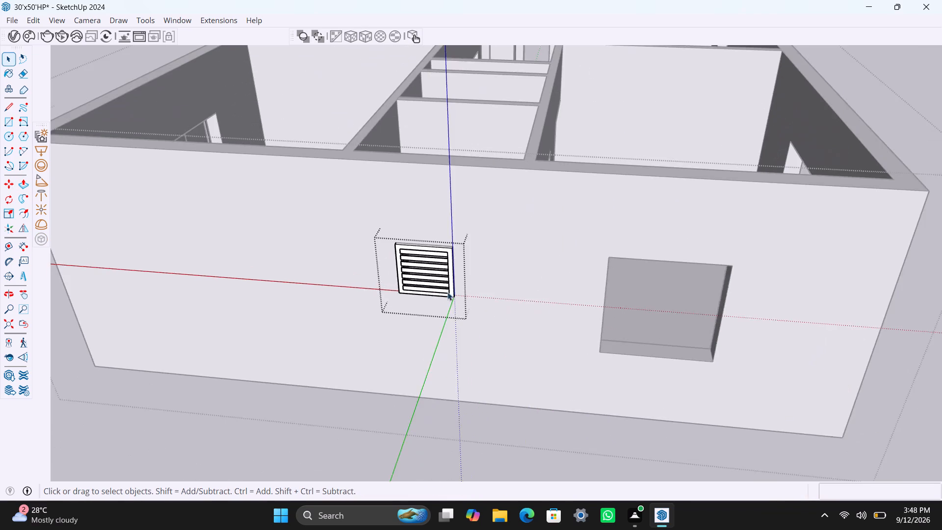
{"action": "middle_click_drag", "start_coordinate": [557, 305], "coordinate": [523, 291], "text": "shift"}
{"action": "key", "text": "space"}
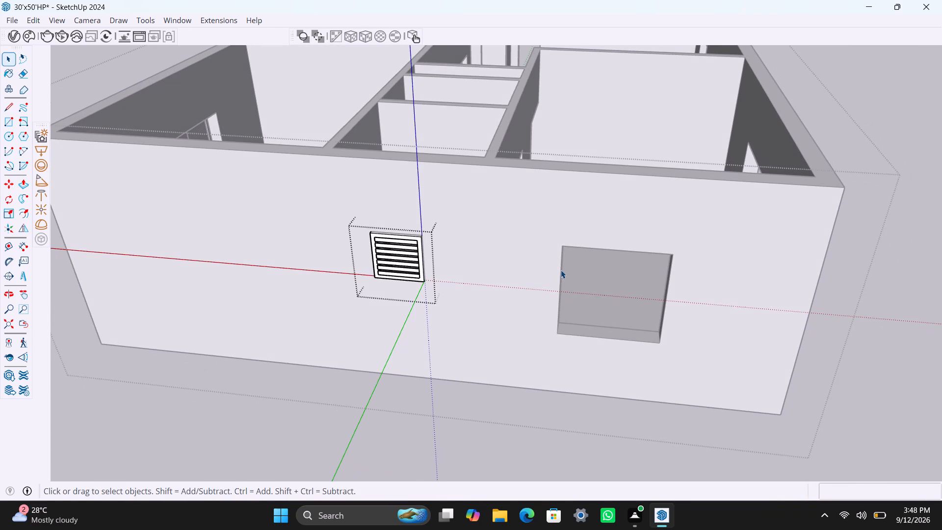
{"action": "key", "text": "space"}
{"action": "left_click", "coordinate": [549, 254]}
Draw a 4' by 4' rectangle corner to corner over the larger window opening in the end wall and make it a group.
{"action": "key", "text": "r"}
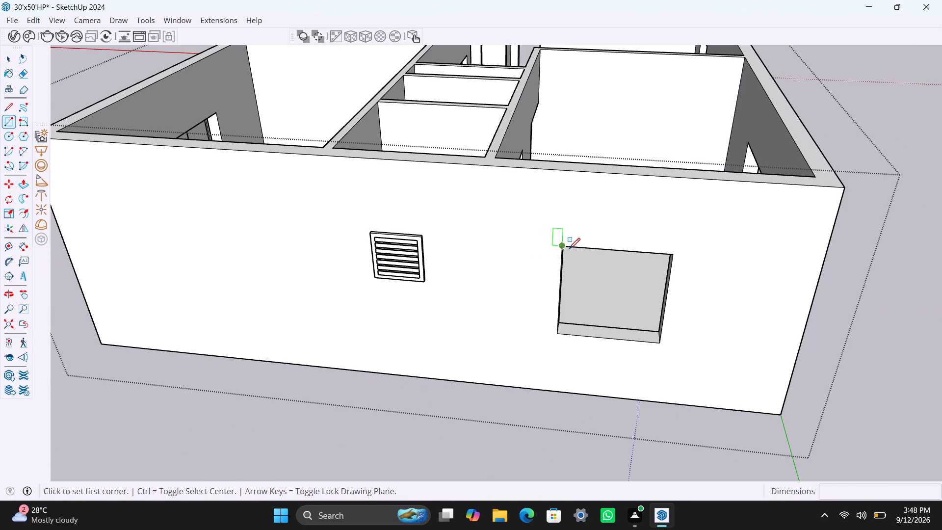
{"action": "left_click", "coordinate": [566, 247]}
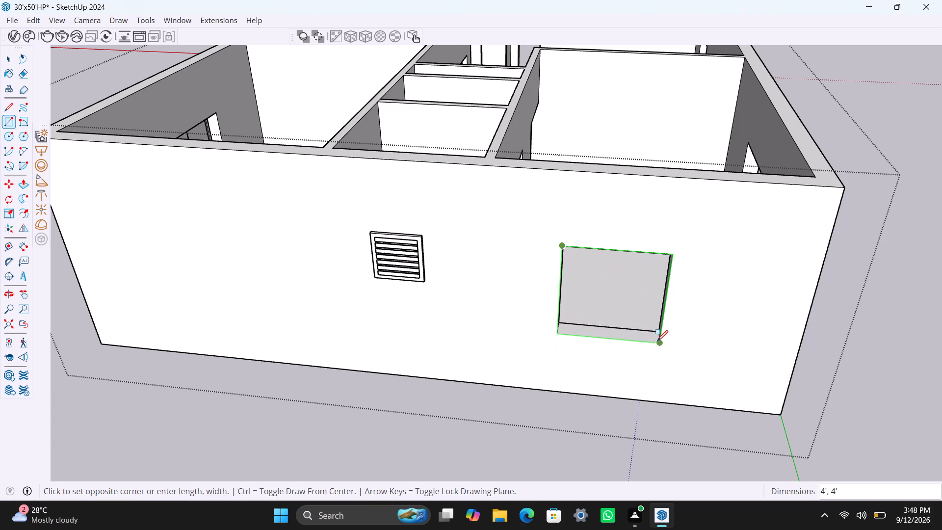
{"action": "left_click", "coordinate": [657, 342]}
{"action": "key", "text": "space"}
{"action": "double_click", "coordinate": [643, 318]}
{"action": "right_click", "coordinate": [643, 318]}
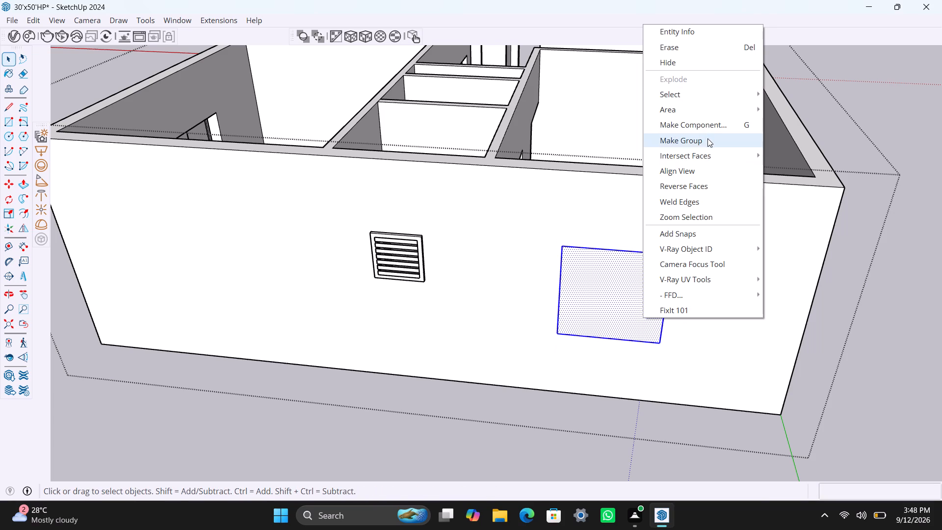
{"action": "left_click", "coordinate": [707, 138]}
Inside this group, offset the face's outline 2" inward and delete the inner face to leave a window frame.
{"action": "double_click", "coordinate": [608, 270]}
{"action": "left_click", "coordinate": [604, 270]}
{"action": "key", "text": "f"}
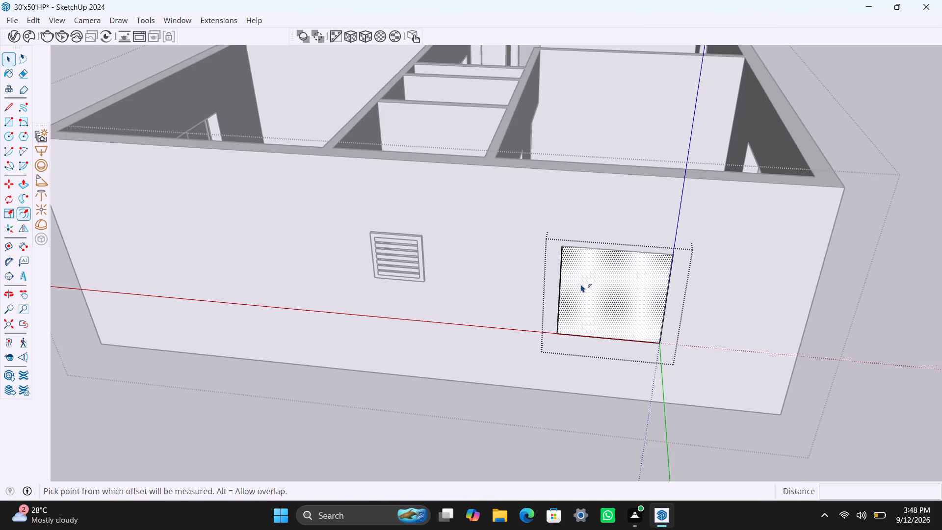
{"action": "left_click", "coordinate": [581, 284]}
{"action": "type", "text": "2\""}
{"action": "key", "text": "Return"}
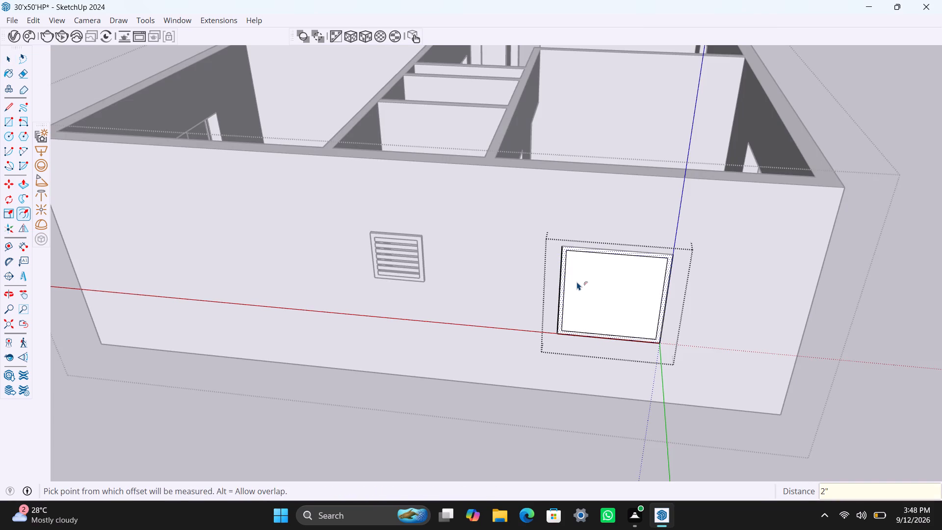
{"action": "key", "text": "space"}
{"action": "left_click", "coordinate": [579, 282]}
{"action": "key", "text": "Delete"}
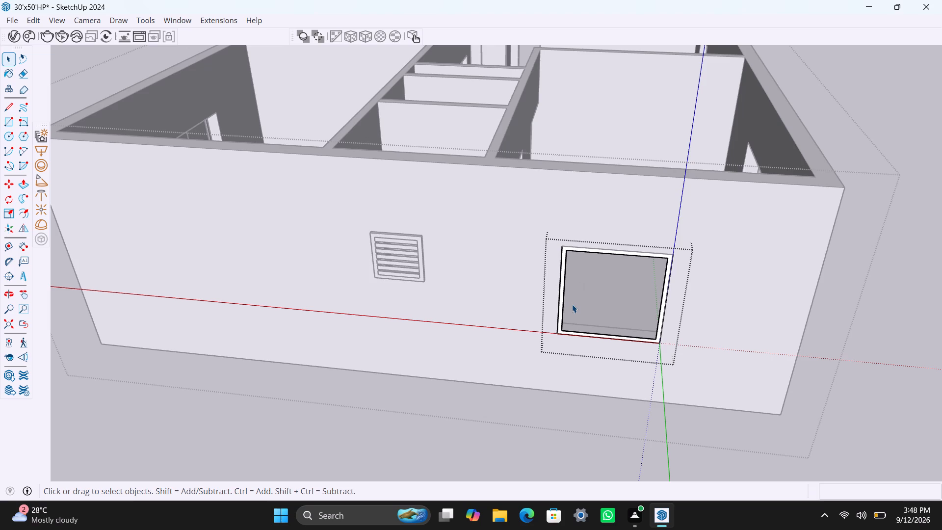
Push/Pull the large window frame's face by 1.5" twice to build up its depth.
{"action": "scroll", "coordinate": [570, 307], "scroll_direction": "up", "scroll_amount": 4}
{"action": "left_click", "coordinate": [558, 298]}
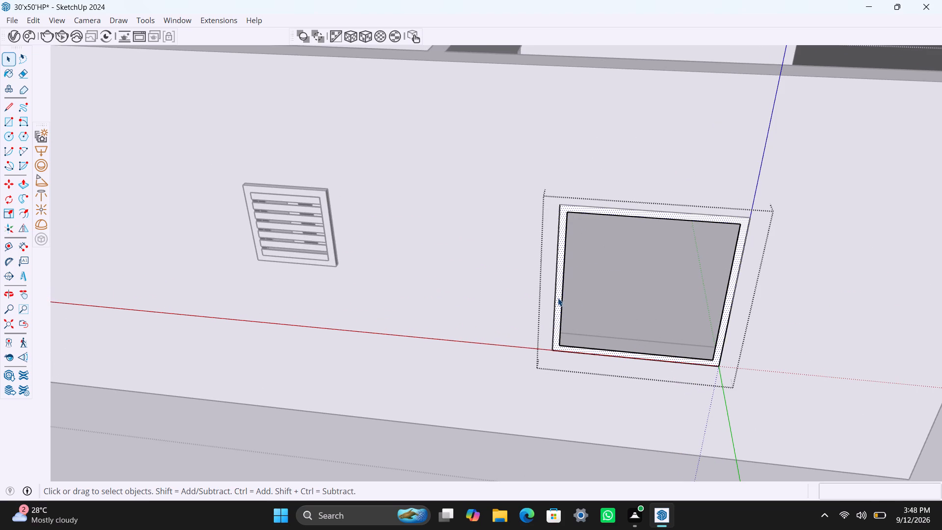
{"action": "key", "text": "p"}
{"action": "left_click", "coordinate": [558, 298]}
{"action": "type", "text": "1.5\""}
{"action": "key", "text": "Return"}
{"action": "left_click", "coordinate": [561, 292]}
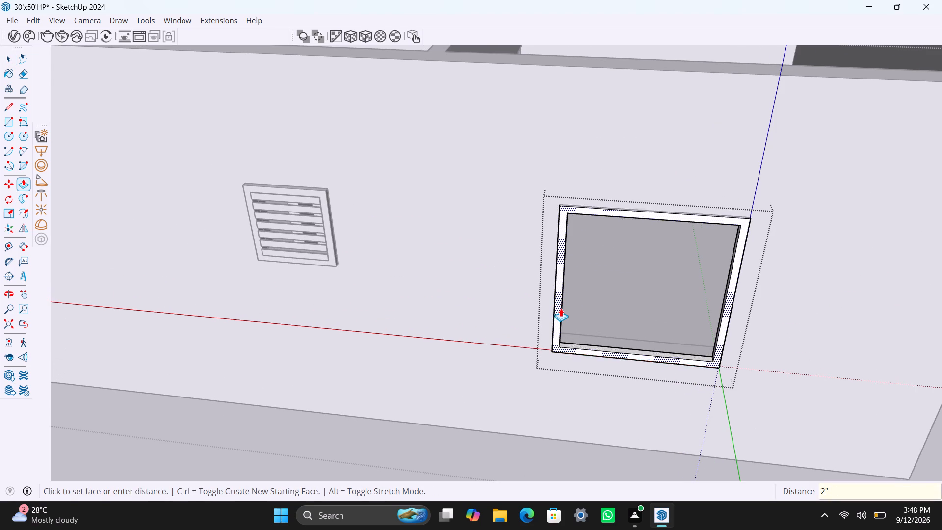
{"action": "type", "text": "1.5\""}
{"action": "key", "text": "Return"}
{"action": "key", "text": "space"}
Draw a pane rectangle over the half of the frame's opening nearest the louvered window, delete the other half's face, and group the pane.
{"action": "type", "text": "R"}
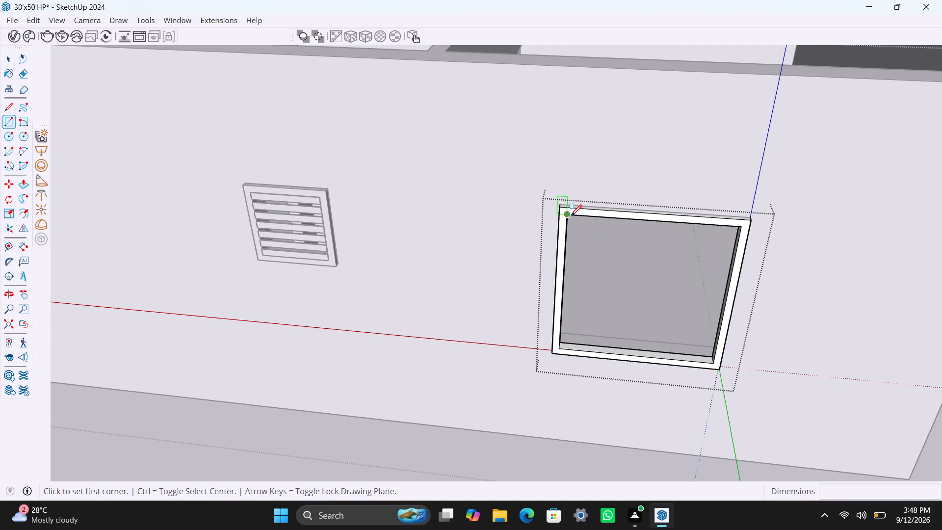
{"action": "left_click_drag", "start_coordinate": [571, 215], "coordinate": [577, 223]}
{"action": "left_click", "coordinate": [639, 357]}
{"action": "key", "text": "space"}
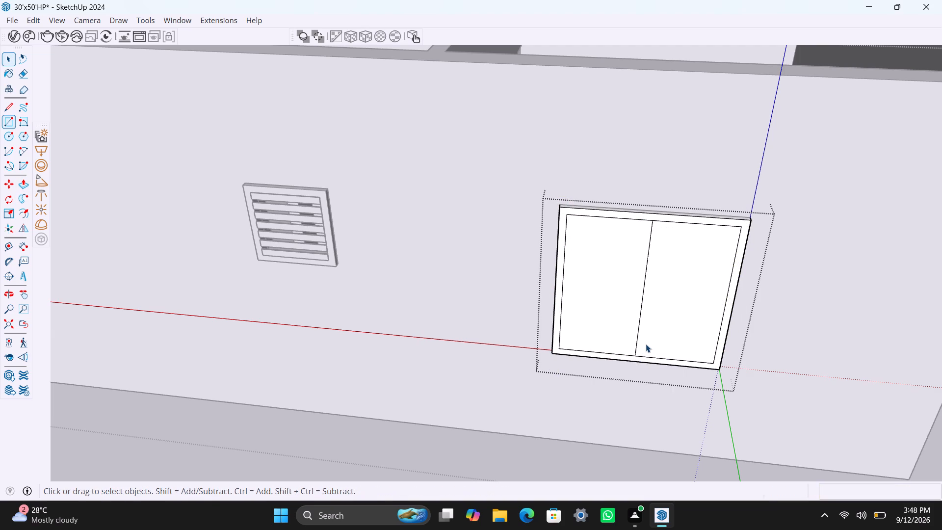
{"action": "left_click", "coordinate": [646, 344]}
{"action": "key", "text": "Delete"}
{"action": "double_click", "coordinate": [620, 335]}
{"action": "right_click", "coordinate": [620, 335]}
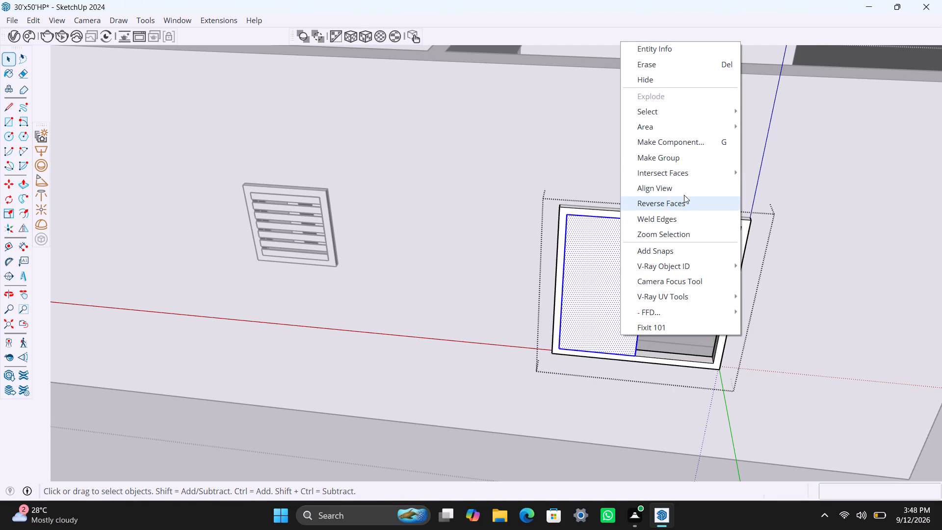
{"action": "left_click", "coordinate": [680, 161]}
Inside the pane group, Push/Pull the face 8 mm and leave the group.
{"action": "triple_click", "coordinate": [611, 310]}
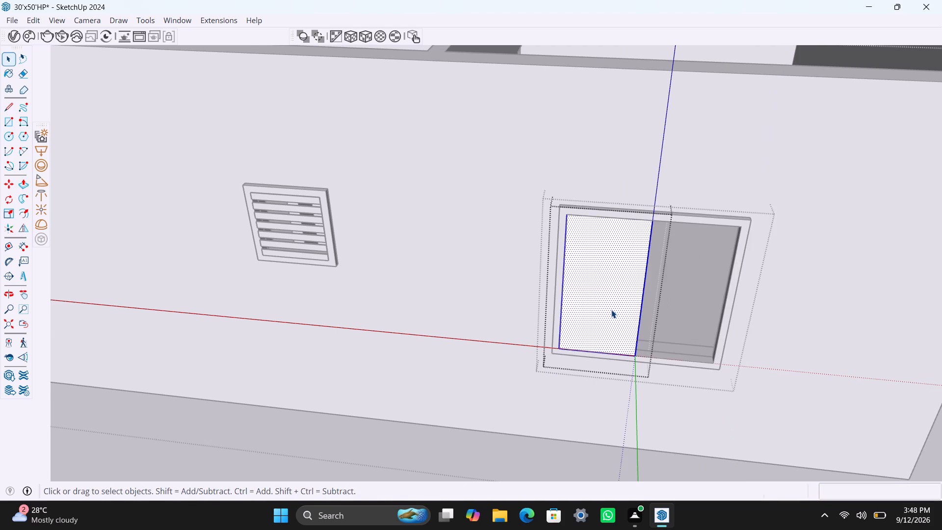
{"action": "scroll", "coordinate": [611, 310], "scroll_direction": "up", "scroll_amount": 2}
{"action": "key", "text": "p"}
{"action": "left_click", "coordinate": [611, 310]}
{"action": "type", "text": "8MM"}
{"action": "key", "text": "Return"}
{"action": "key", "text": "space"}
{"action": "left_click", "coordinate": [616, 434]}
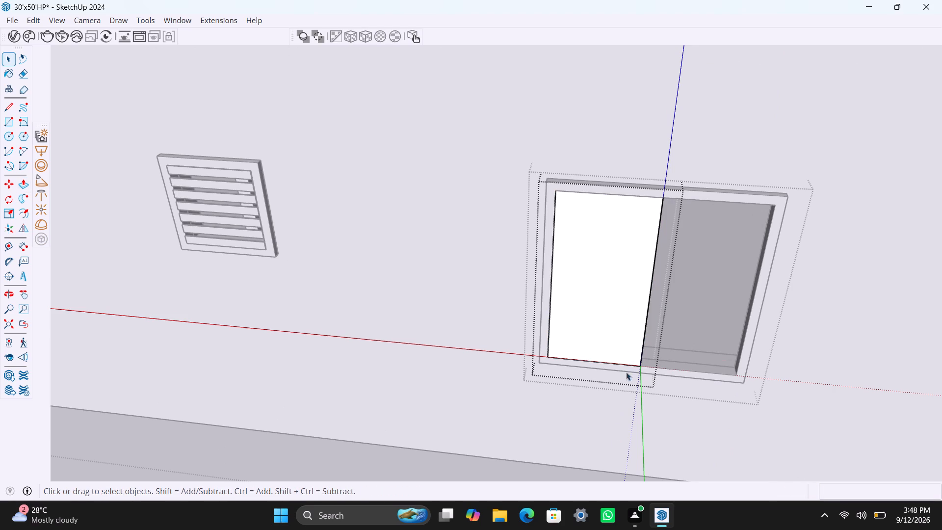
Move the pane 1 1/2" back into the frame's depth from its lower inner corner.
{"action": "scroll", "coordinate": [647, 306], "scroll_direction": "up", "scroll_amount": 2}
{"action": "middle_click_drag", "start_coordinate": [664, 359], "coordinate": [569, 369]}
{"action": "scroll", "coordinate": [582, 387], "scroll_direction": "up", "scroll_amount": 5}
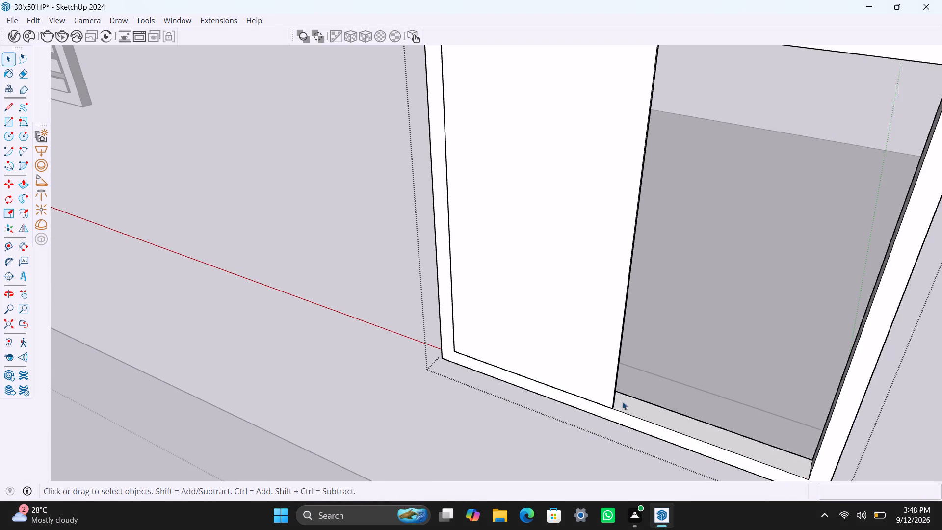
{"action": "middle_click_drag", "start_coordinate": [622, 401], "coordinate": [565, 401]}
{"action": "scroll", "coordinate": [581, 399], "scroll_direction": "up", "scroll_amount": 6}
{"action": "left_click", "coordinate": [581, 398]}
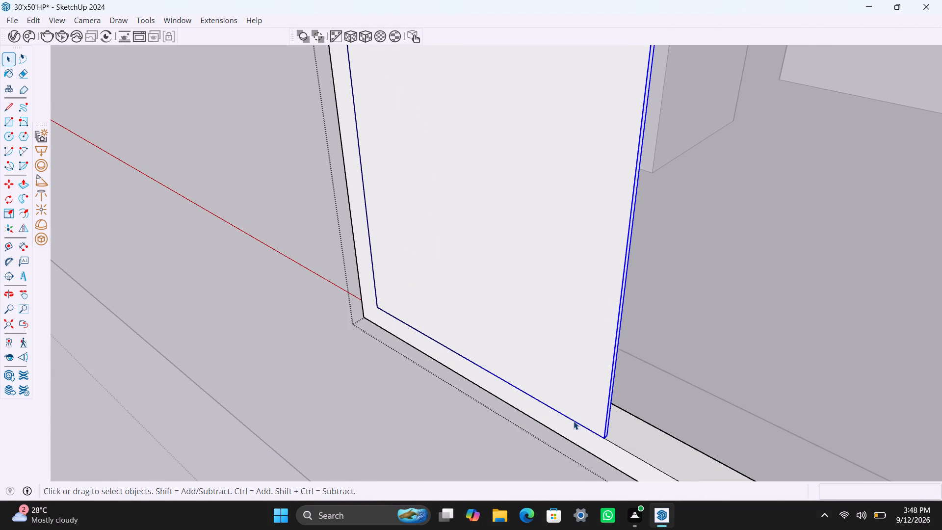
{"action": "key", "text": "m"}
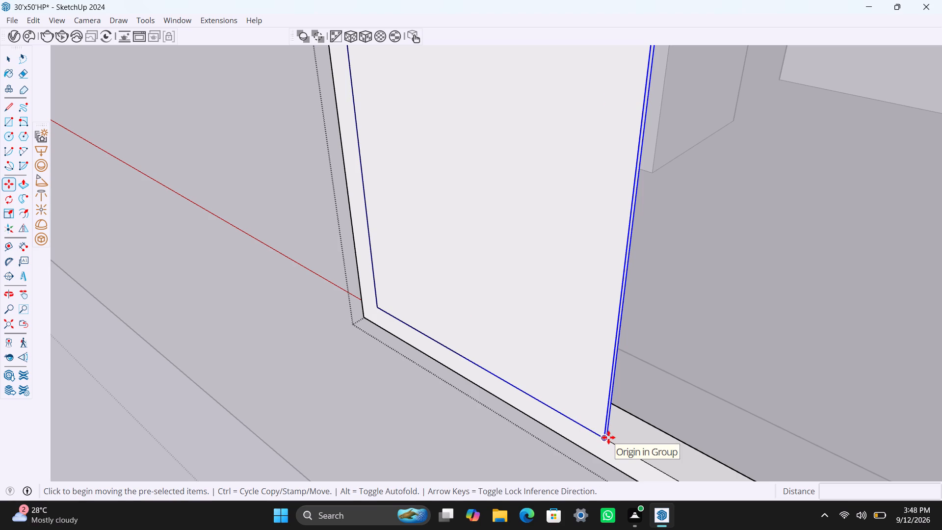
{"action": "left_click", "coordinate": [608, 437]}
{"action": "left_click", "coordinate": [616, 424]}
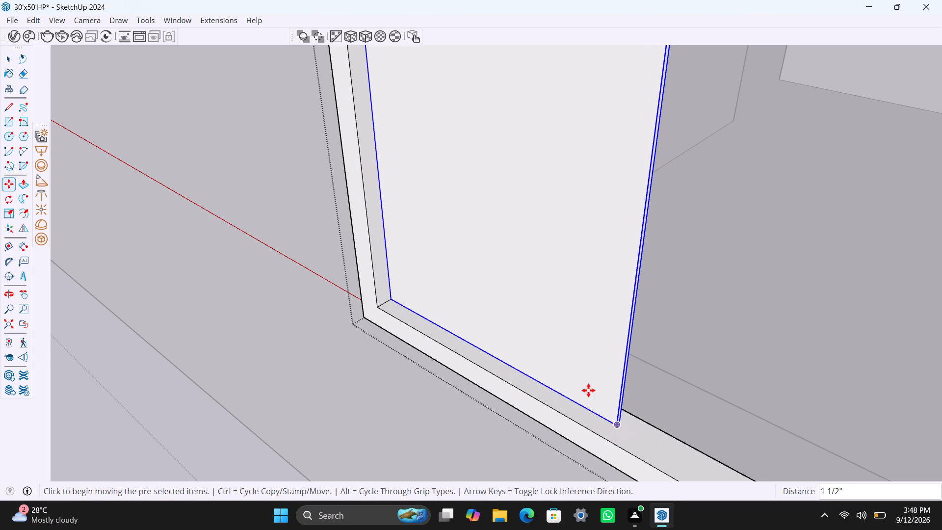
Copy the pane across to the open half of the large window frame, ending at the frame's lower inner corner.
{"action": "scroll", "coordinate": [588, 390], "scroll_direction": "down", "scroll_amount": 15}
{"action": "key", "text": "m"}
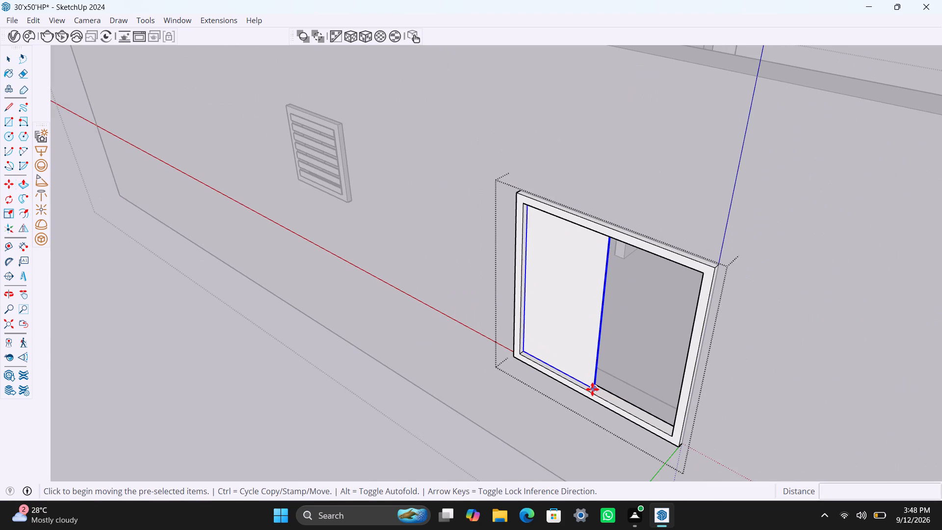
{"action": "left_click", "coordinate": [592, 389]}
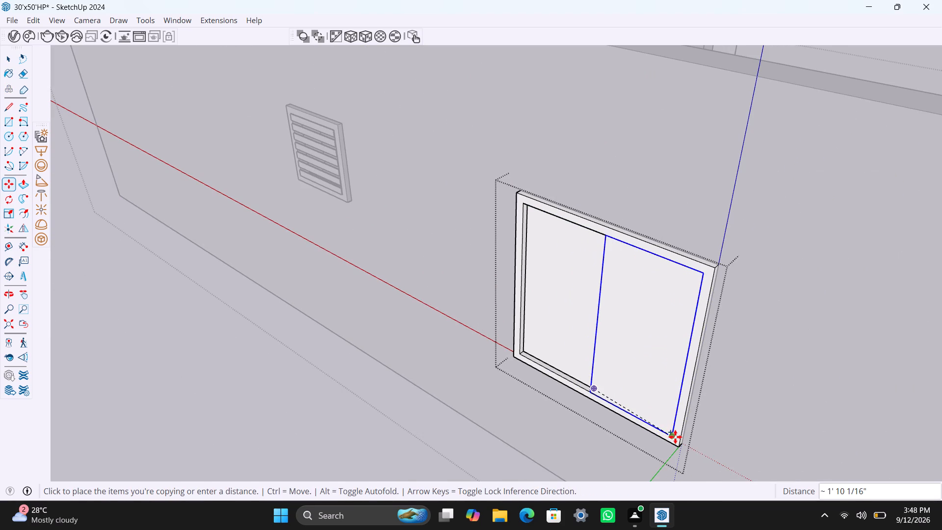
{"action": "left_click", "coordinate": [676, 437]}
Move the copied pane back into the frame's depth until its corner meets the first pane's lower corner, and leave the window group.
{"action": "scroll", "coordinate": [621, 403], "scroll_direction": "up", "scroll_amount": 3}
{"action": "middle_click_drag", "start_coordinate": [627, 413], "coordinate": [804, 401]}
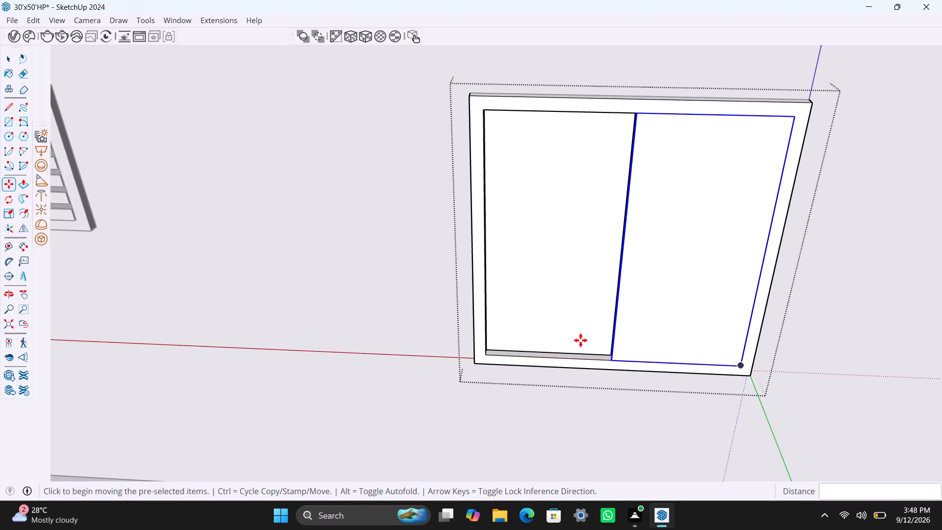
{"action": "scroll", "coordinate": [580, 340], "scroll_direction": "up", "scroll_amount": 11}
{"action": "middle_click_drag", "start_coordinate": [624, 371], "coordinate": [711, 408]}
{"action": "scroll", "coordinate": [626, 351], "scroll_direction": "up", "scroll_amount": 1}
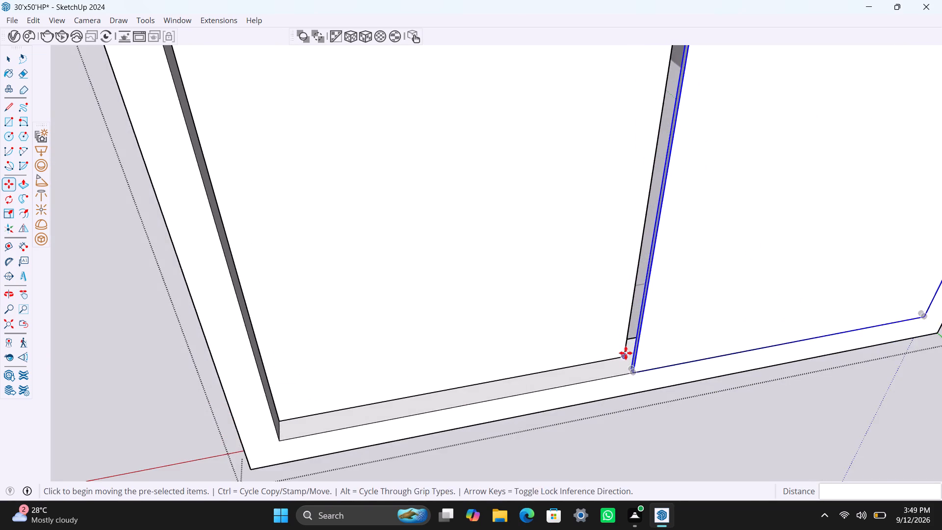
{"action": "scroll", "coordinate": [626, 353], "scroll_direction": "up", "scroll_amount": 11}
{"action": "left_click", "coordinate": [637, 380]}
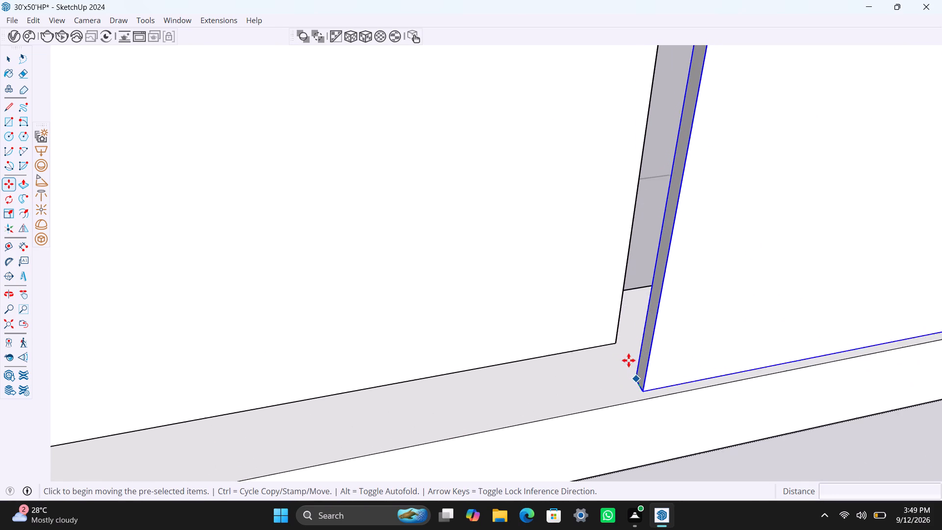
{"action": "left_click", "coordinate": [620, 342]}
{"action": "key", "text": "space"}
{"action": "scroll", "coordinate": [522, 332], "scroll_direction": "down", "scroll_amount": 5}
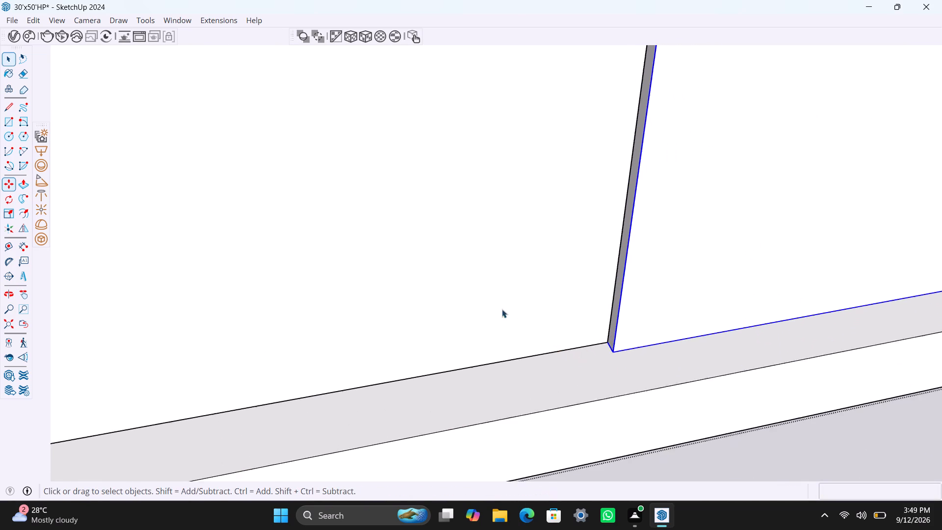
{"action": "scroll", "coordinate": [502, 309], "scroll_direction": "down", "scroll_amount": 20}
{"action": "scroll", "coordinate": [502, 309], "scroll_direction": "down", "scroll_amount": 20}
{"action": "scroll", "coordinate": [502, 309], "scroll_direction": "down", "scroll_amount": 8}
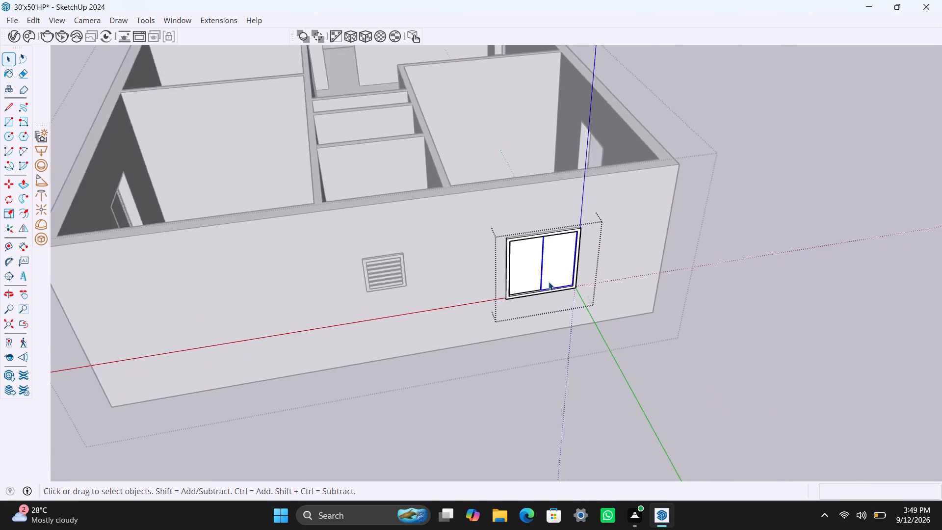
{"action": "scroll", "coordinate": [549, 282], "scroll_direction": "down", "scroll_amount": 8}
{"action": "middle_click_drag", "start_coordinate": [586, 296], "coordinate": [160, 342]}
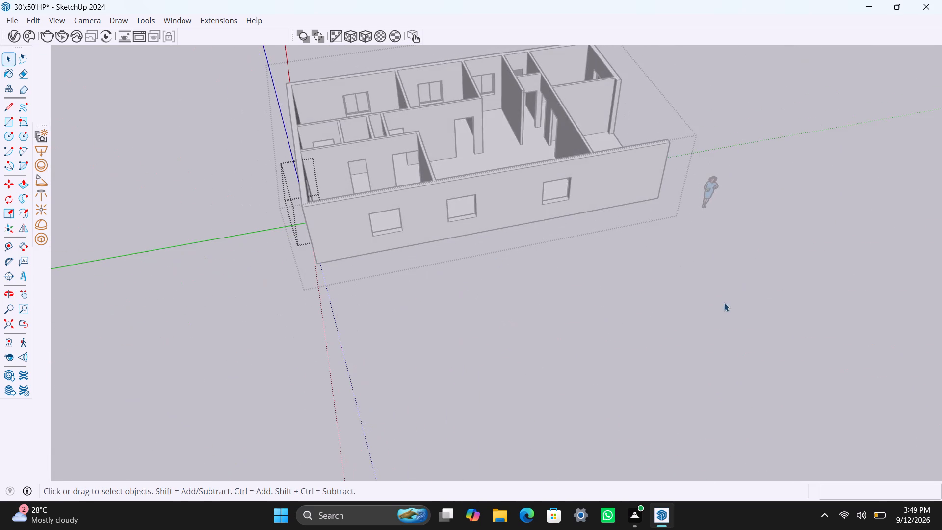
{"action": "left_click", "coordinate": [724, 303]}
Draw a 4' by 4' rectangle over the long outer wall's window opening nearest the just-finished window, and group it.
{"action": "scroll", "coordinate": [405, 238], "scroll_direction": "up", "scroll_amount": 2}
{"action": "middle_click_drag", "start_coordinate": [509, 216], "coordinate": [472, 144]}
{"action": "scroll", "coordinate": [392, 184], "scroll_direction": "up", "scroll_amount": 3}
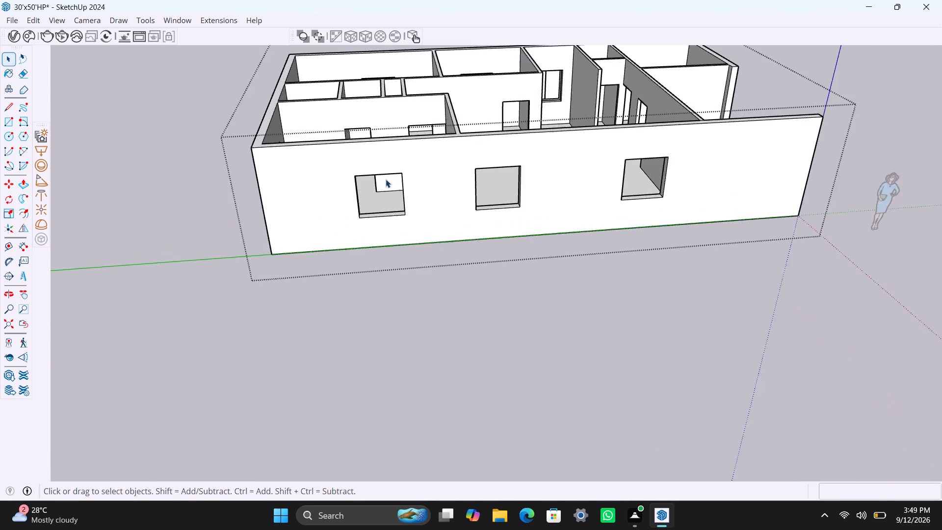
{"action": "scroll", "coordinate": [387, 161], "scroll_direction": "up", "scroll_amount": 1}
{"action": "middle_click_drag", "start_coordinate": [389, 141], "coordinate": [390, 128]}
{"action": "scroll", "coordinate": [360, 145], "scroll_direction": "up", "scroll_amount": 2}
{"action": "key", "text": "r"}
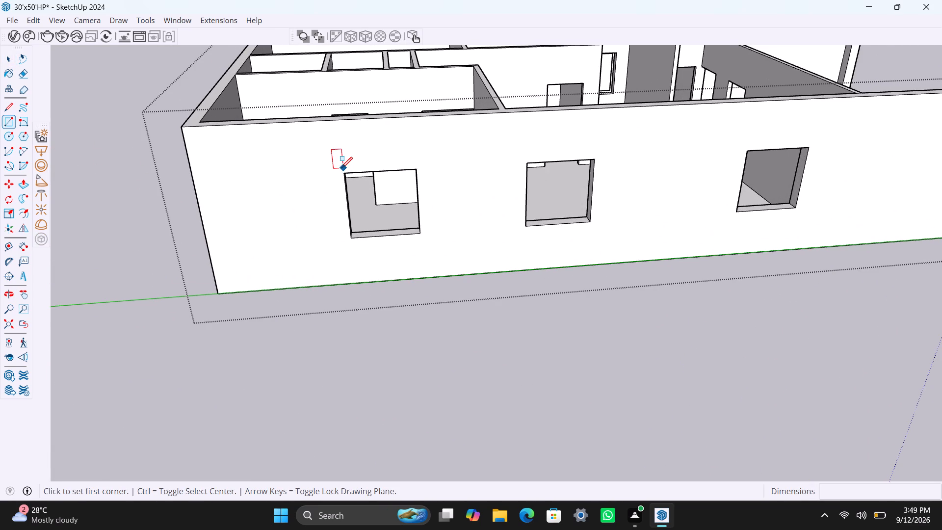
{"action": "left_click", "coordinate": [342, 174]}
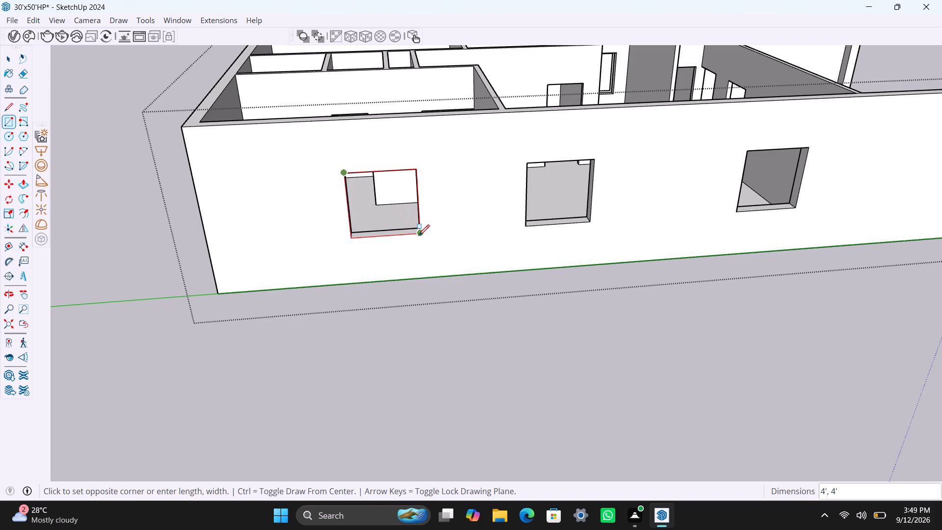
{"action": "left_click", "coordinate": [419, 236]}
{"action": "key", "text": "space"}
{"action": "double_click", "coordinate": [384, 213]}
{"action": "right_click", "coordinate": [384, 213]}
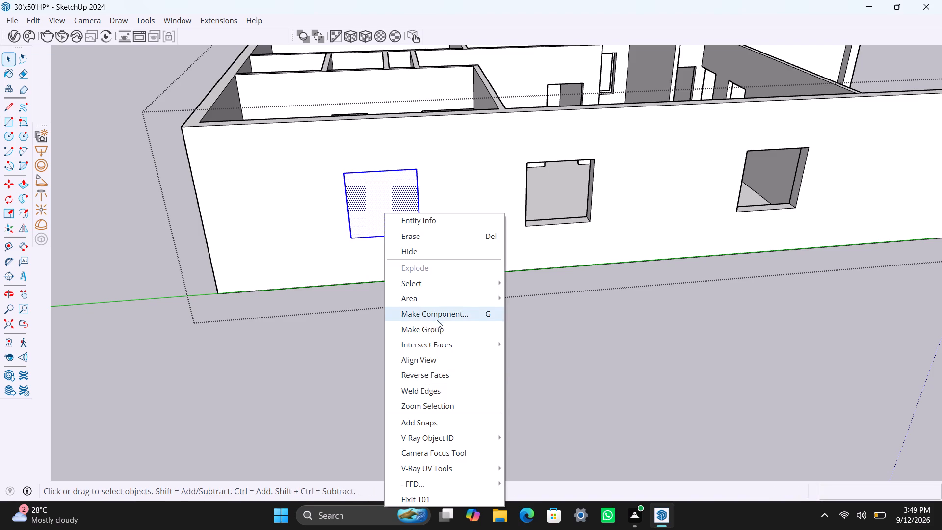
{"action": "left_click", "coordinate": [436, 330]}
Inside the new group, offset the face 2" inward and delete the inner face to leave a window frame.
{"action": "double_click", "coordinate": [377, 205]}
{"action": "left_click", "coordinate": [374, 202]}
{"action": "key", "text": "f"}
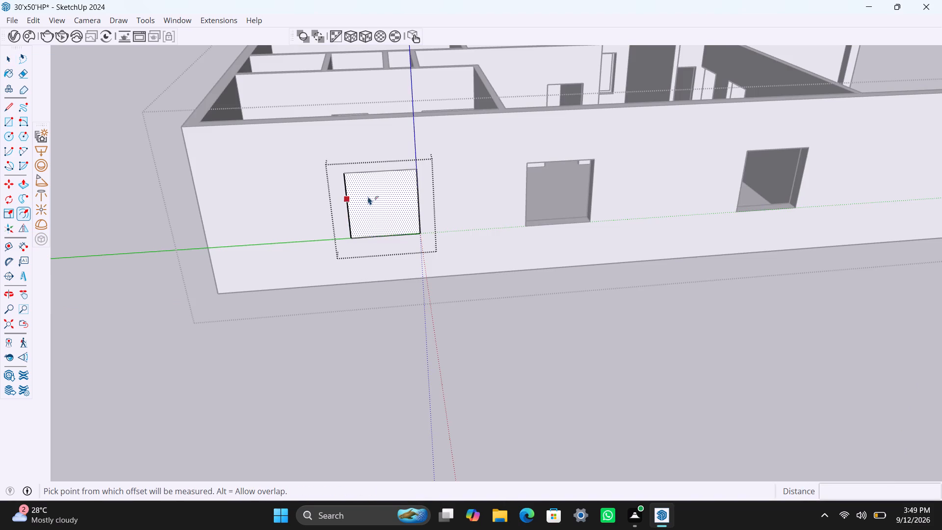
{"action": "left_click", "coordinate": [366, 194]}
{"action": "type", "text": "2\""}
{"action": "key", "text": "Return"}
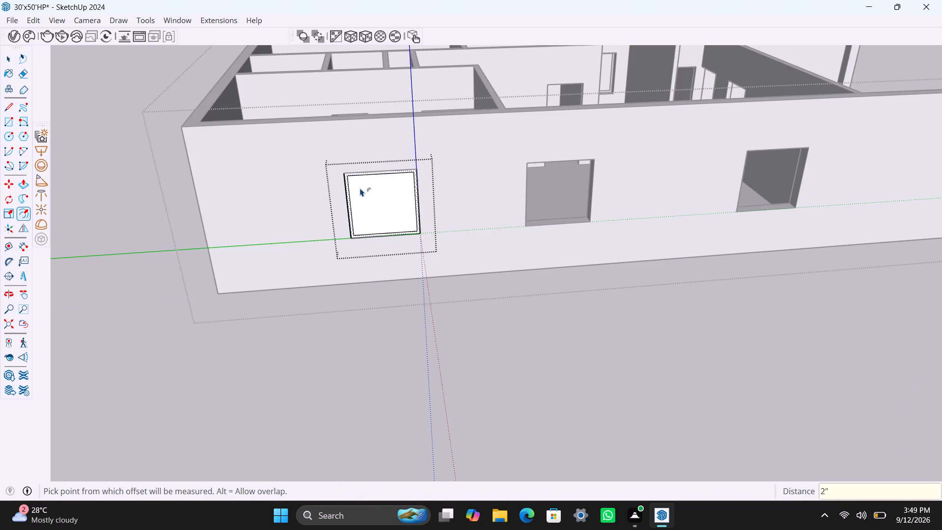
{"action": "key", "text": "space"}
{"action": "left_click", "coordinate": [364, 189]}
{"action": "key", "text": "Delete"}
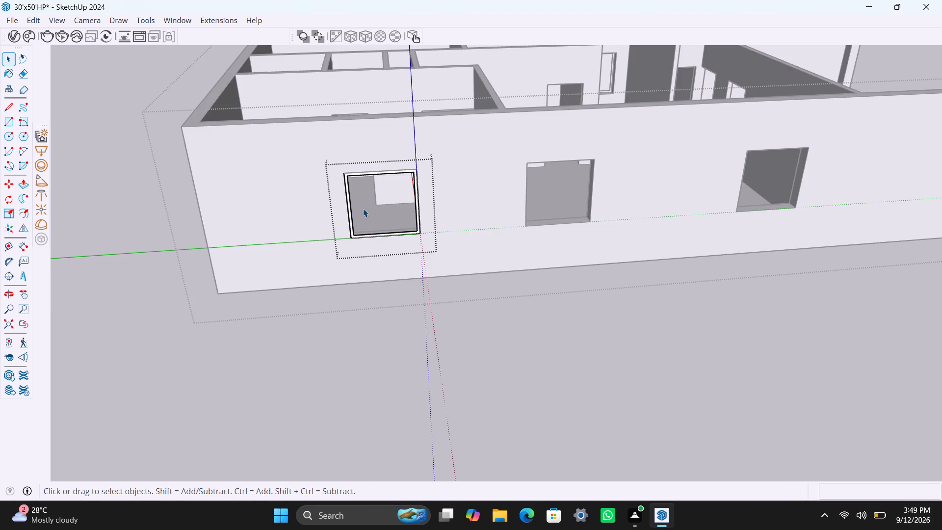
Push/Pull the frame's face by 1.5" twice to build up its depth.
{"action": "scroll", "coordinate": [355, 221], "scroll_direction": "up", "scroll_amount": 8}
{"action": "left_click", "coordinate": [345, 239]}
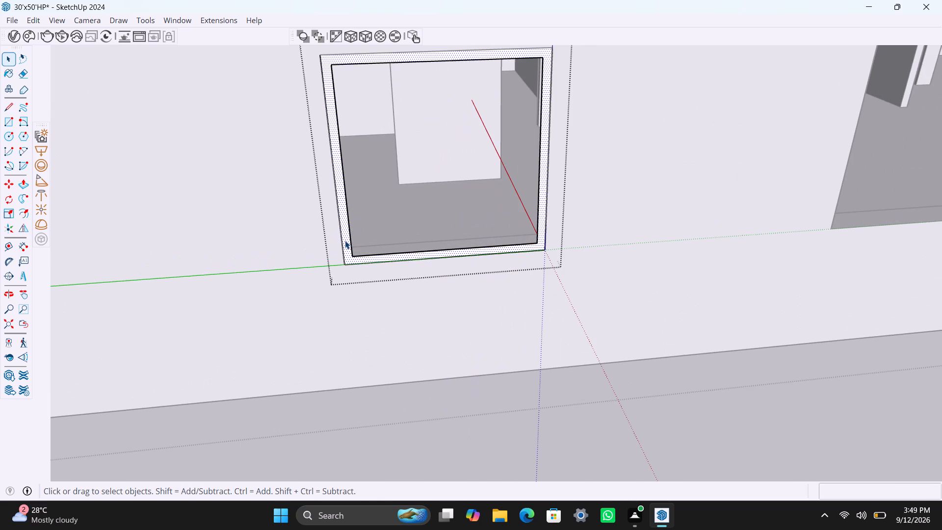
{"action": "key", "text": "p"}
{"action": "left_click", "coordinate": [345, 240]}
{"action": "type", "text": "1.5\""}
{"action": "key", "text": "Return"}
{"action": "left_click", "coordinate": [356, 254]}
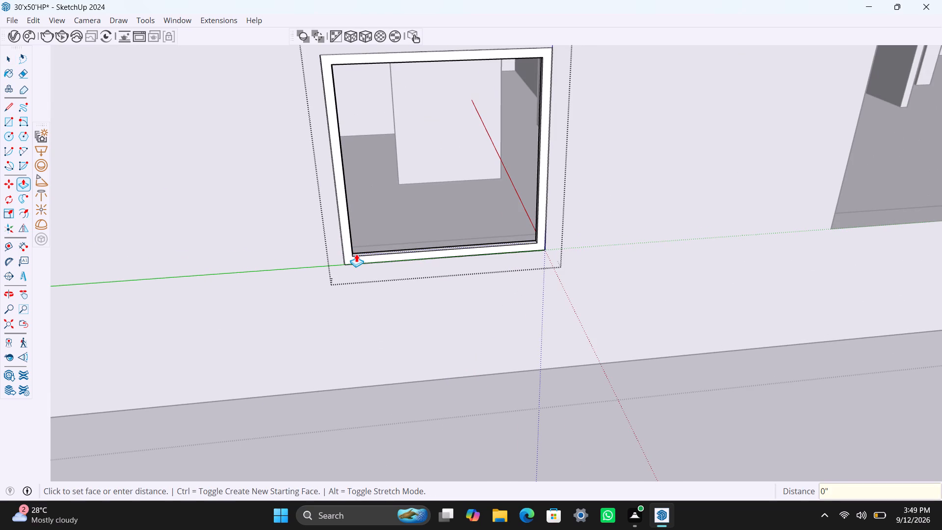
{"action": "key", "text": "Escape"}
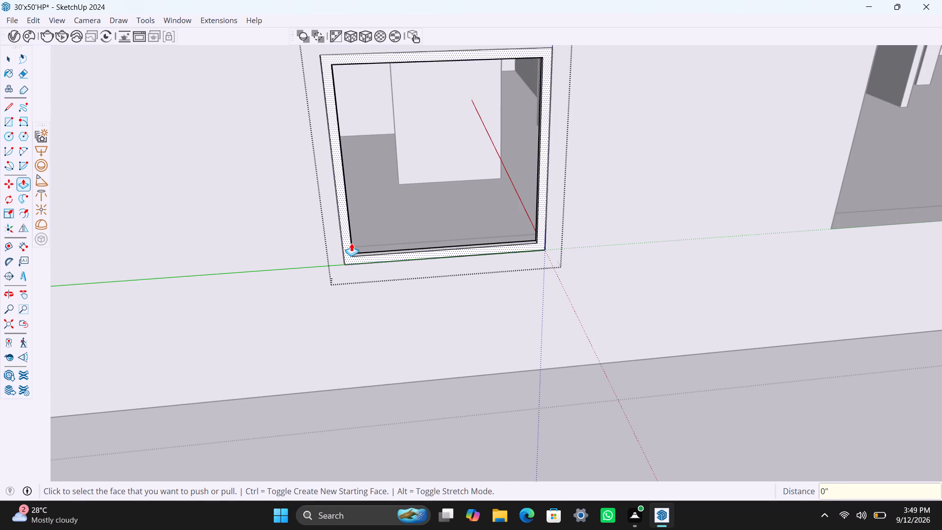
{"action": "key", "text": "Escape"}
{"action": "left_click", "coordinate": [346, 249]}
{"action": "type", "text": "1.5\""}
{"action": "key", "text": "Return"}
{"action": "key", "text": "space"}
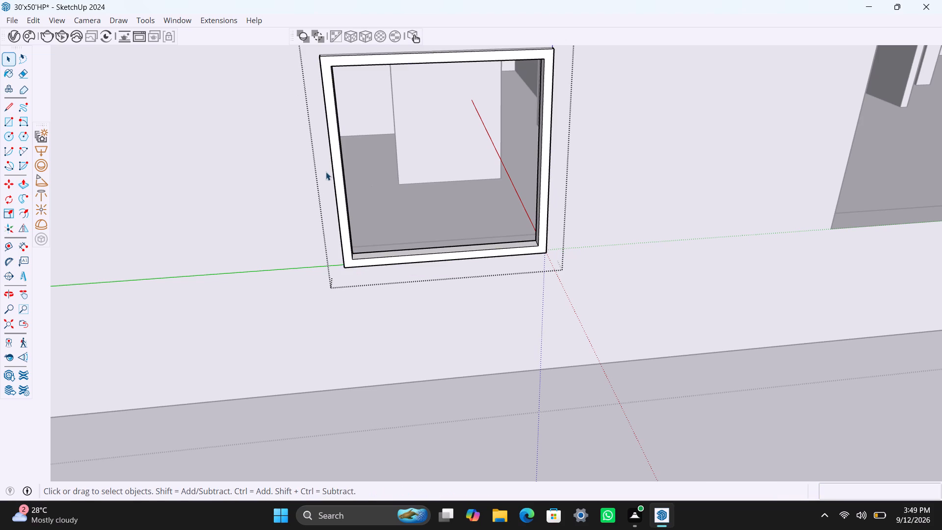
Draw a pane rectangle over the half of the frame's opening nearest the building's corner, delete the other half's face, and group the pane.
{"action": "scroll", "coordinate": [322, 173], "scroll_direction": "down", "scroll_amount": 3}
{"action": "key", "text": "r"}
{"action": "left_click_drag", "start_coordinate": [330, 93], "coordinate": [334, 99]}
{"action": "left_click", "coordinate": [418, 235]}
{"action": "key", "text": "space"}
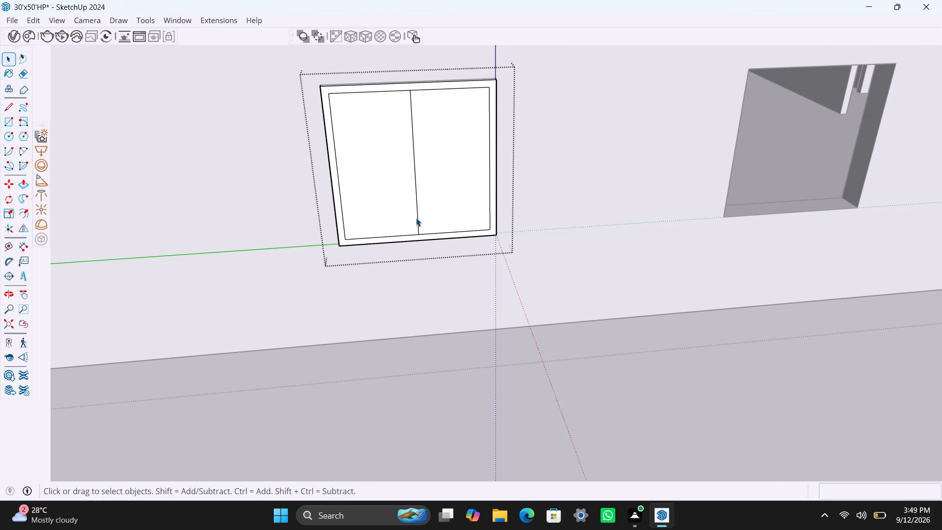
{"action": "left_click", "coordinate": [416, 218]}
{"action": "left_click", "coordinate": [426, 220]}
{"action": "key", "text": "Delete"}
{"action": "double_click", "coordinate": [408, 210]}
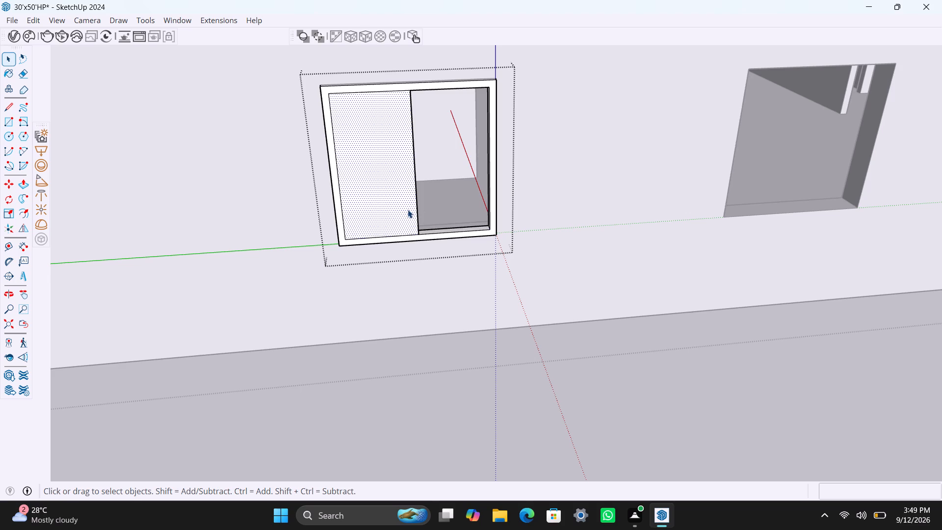
{"action": "right_click", "coordinate": [408, 210]}
{"action": "left_click", "coordinate": [457, 321]}
Inside the pane group, Push/Pull the face 8 mm and leave the group.
{"action": "triple_click", "coordinate": [383, 224]}
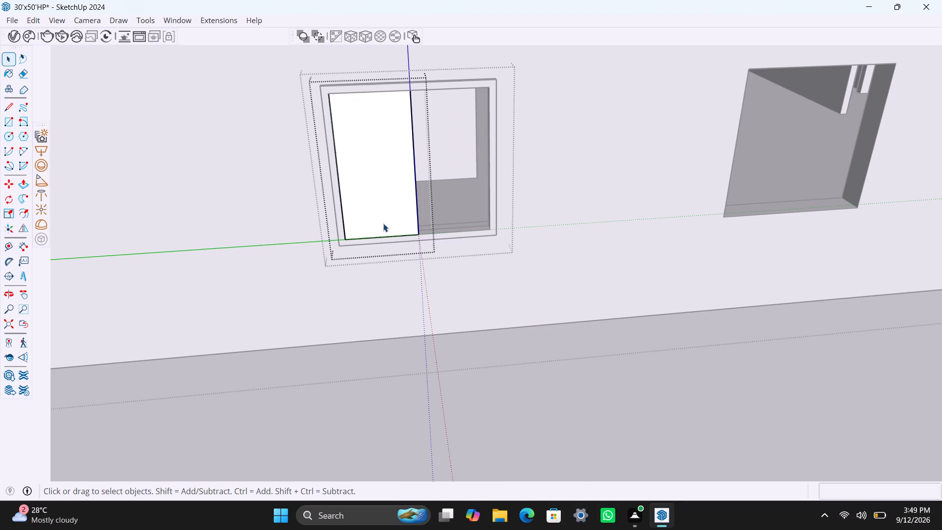
{"action": "key", "text": "p"}
{"action": "left_click", "coordinate": [385, 220]}
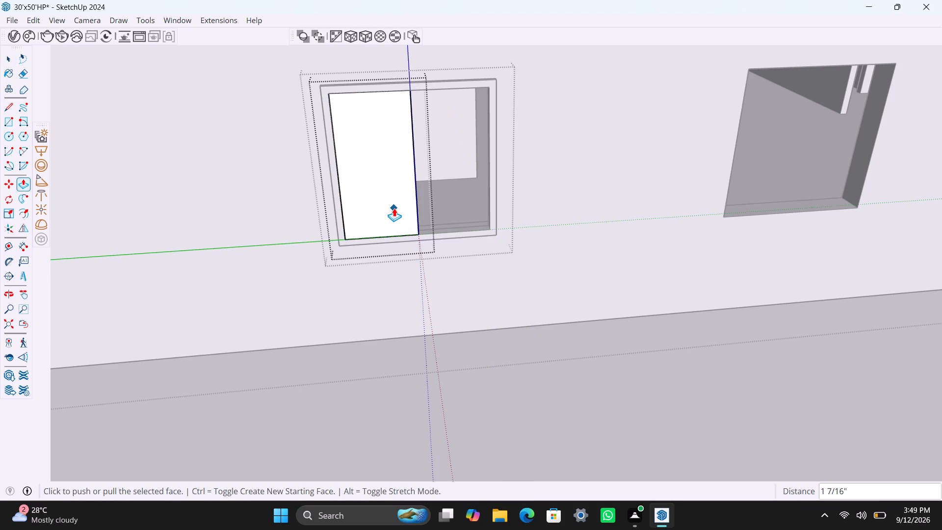
{"action": "type", "text": "8MM"}
{"action": "key", "text": "Return"}
{"action": "key", "text": "space"}
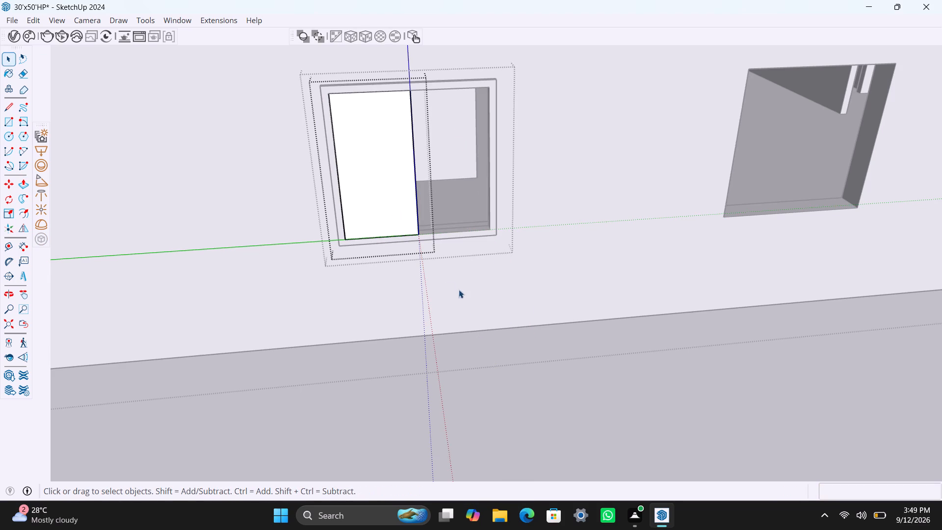
{"action": "left_click", "coordinate": [478, 337]}
Move the pane about 1 3/8" back into the frame's depth from its lower inner corner.
{"action": "scroll", "coordinate": [449, 241], "scroll_direction": "up", "scroll_amount": 2}
{"action": "middle_click_drag", "start_coordinate": [452, 232], "coordinate": [300, 282]}
{"action": "scroll", "coordinate": [438, 193], "scroll_direction": "up", "scroll_amount": 5}
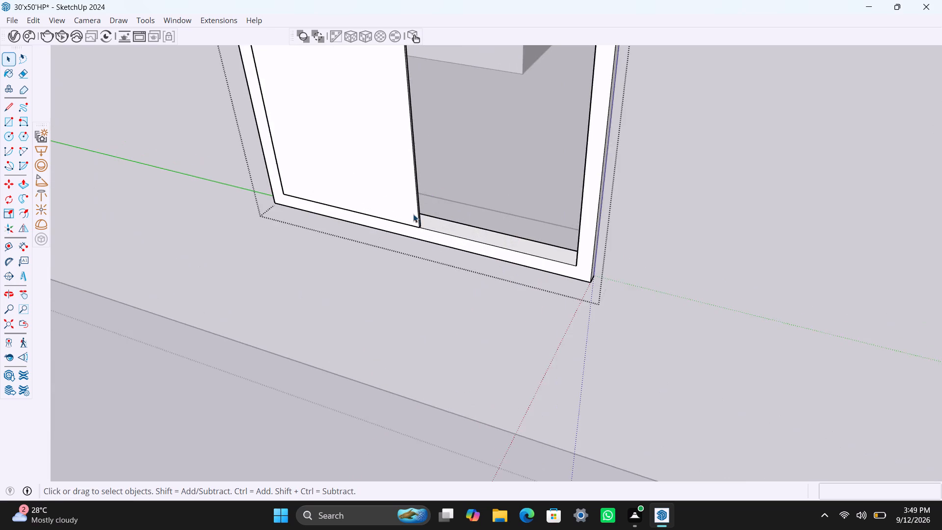
{"action": "scroll", "coordinate": [413, 214], "scroll_direction": "up", "scroll_amount": 5}
{"action": "left_click", "coordinate": [412, 212]}
{"action": "key", "text": "m"}
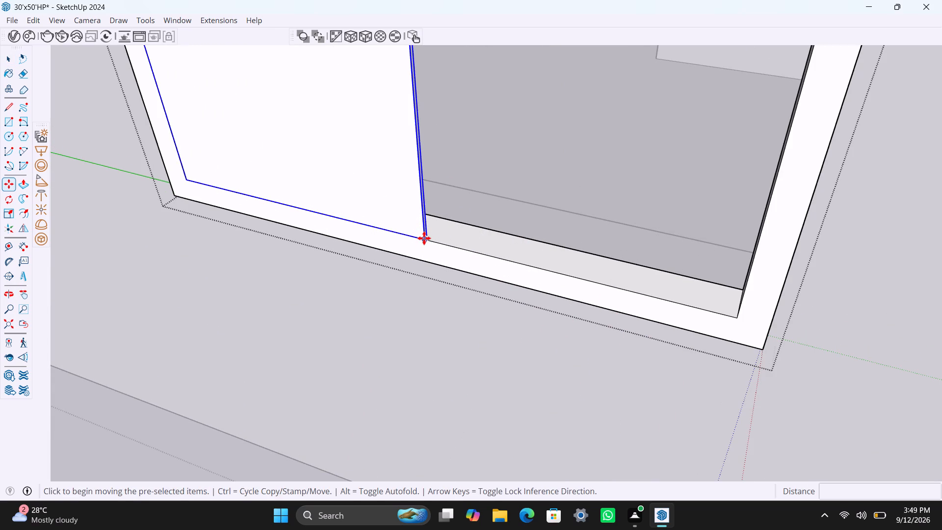
{"action": "left_click", "coordinate": [424, 238]}
{"action": "left_click", "coordinate": [431, 228]}
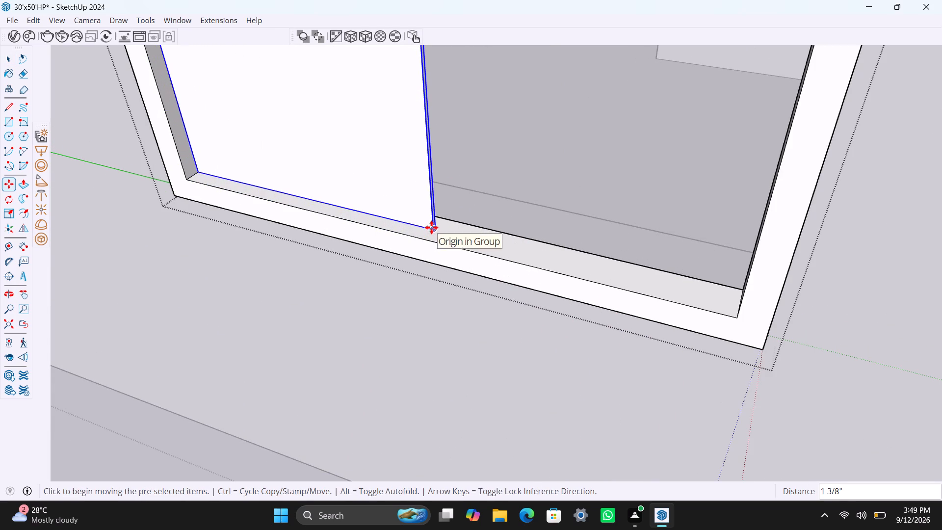
Copy the pane across to the open half of this frame, ending at the frame's lower inner corner.
{"action": "key", "text": "m"}
{"action": "left_click", "coordinate": [431, 227]}
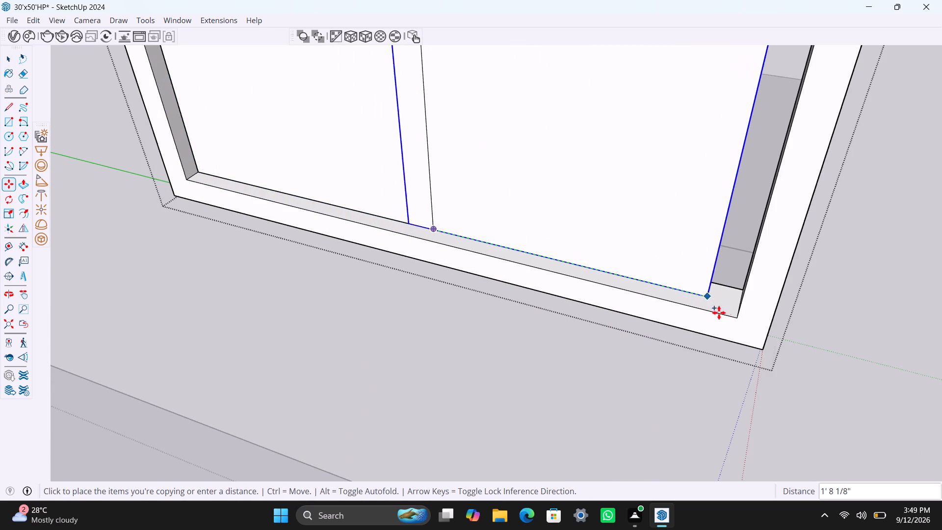
{"action": "left_click", "coordinate": [738, 317]}
Move the copied pane back into the frame's depth until its corner meets the first pane's lower corner, and leave the window group.
{"action": "scroll", "coordinate": [373, 231], "scroll_direction": "up", "scroll_amount": 2}
{"action": "middle_click_drag", "start_coordinate": [445, 241], "coordinate": [754, 337]}
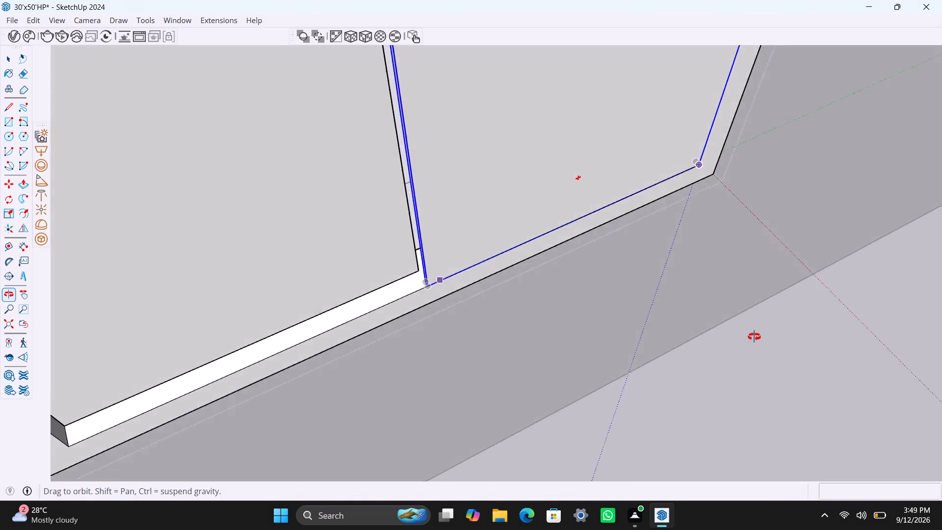
{"action": "middle_click_drag", "start_coordinate": [754, 337], "coordinate": [755, 337]}
{"action": "scroll", "coordinate": [423, 303], "scroll_direction": "up", "scroll_amount": 9}
{"action": "left_click", "coordinate": [431, 295]}
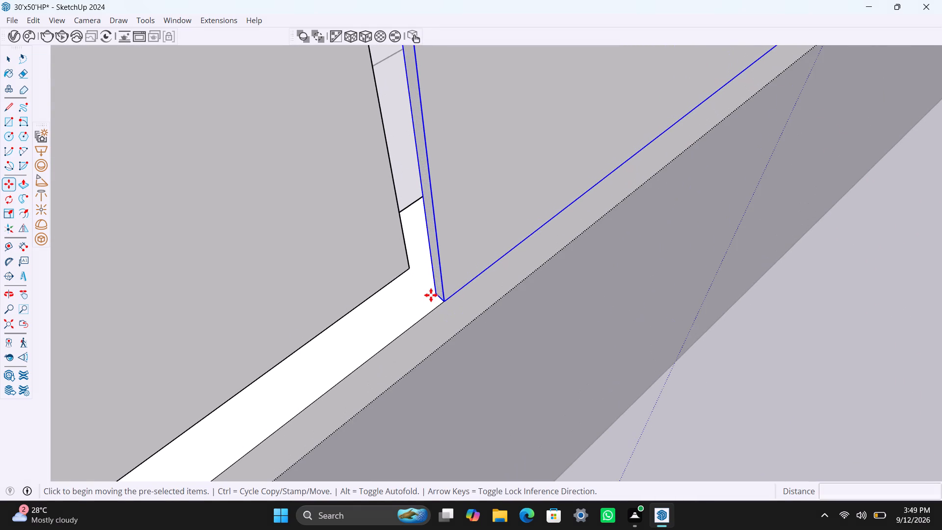
{"action": "left_click", "coordinate": [406, 267]}
{"action": "scroll", "coordinate": [387, 268], "scroll_direction": "down", "scroll_amount": 16}
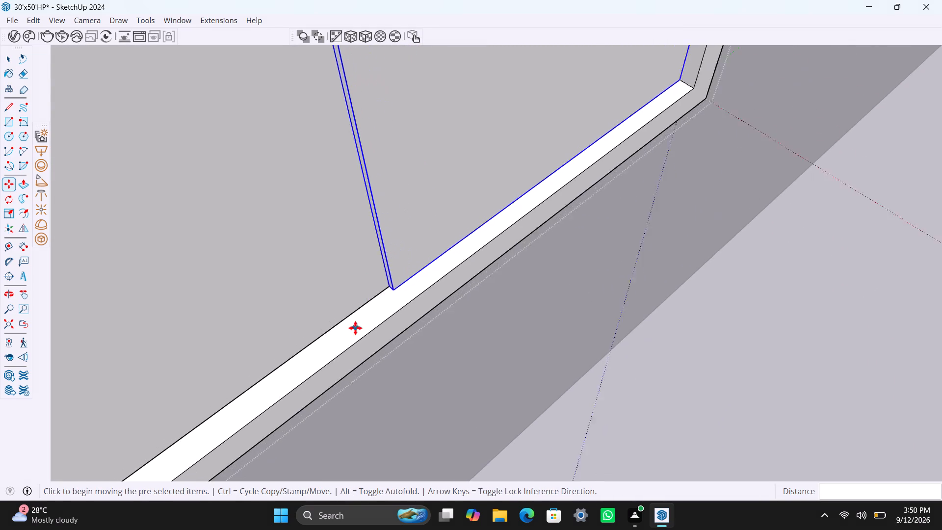
{"action": "scroll", "coordinate": [355, 328], "scroll_direction": "down", "scroll_amount": 20}
{"action": "scroll", "coordinate": [355, 328], "scroll_direction": "down", "scroll_amount": 18}
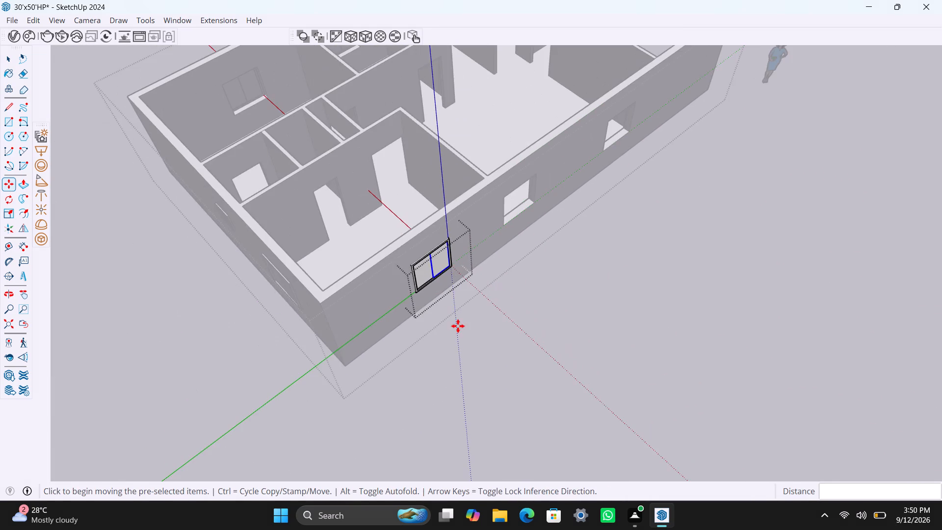
{"action": "middle_click_drag", "start_coordinate": [458, 326], "coordinate": [269, 260]}
{"action": "key", "text": "space"}
{"action": "left_click", "coordinate": [531, 268]}
Draw a rectangle from corner to corner over the middle window opening of the long exterior wall and make it a group.
{"action": "scroll", "coordinate": [500, 258], "scroll_direction": "down", "scroll_amount": 3}
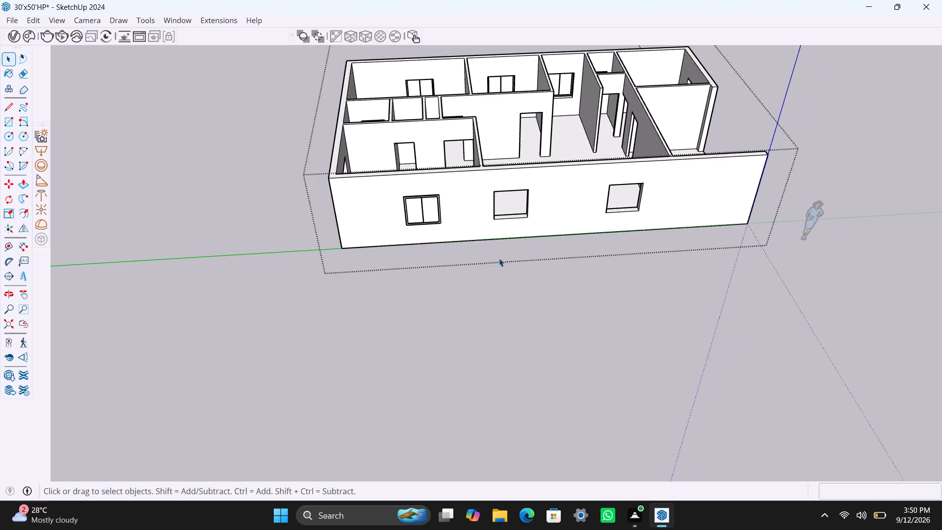
{"action": "middle_click_drag", "start_coordinate": [499, 258], "coordinate": [381, 287], "text": "shift"}
{"action": "scroll", "coordinate": [428, 229], "scroll_direction": "up", "scroll_amount": 5}
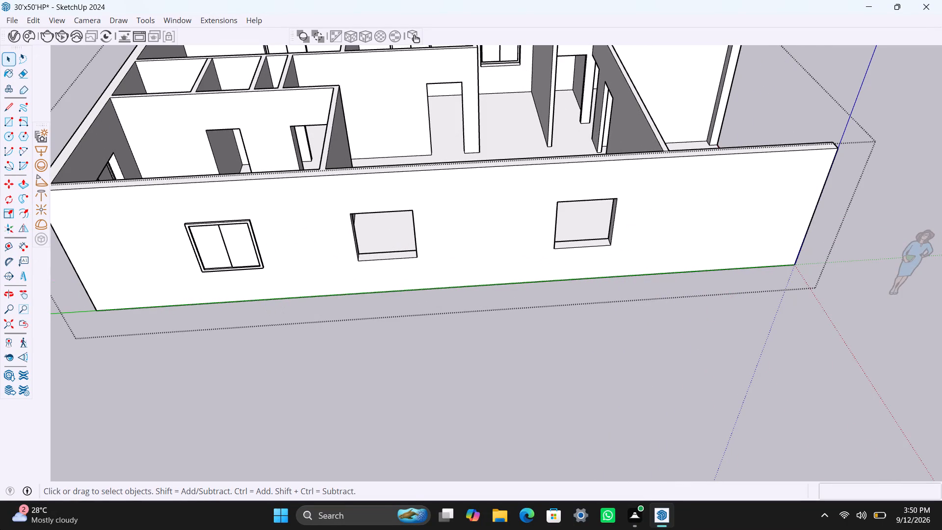
{"action": "key", "text": "r"}
{"action": "left_click", "coordinate": [354, 217]}
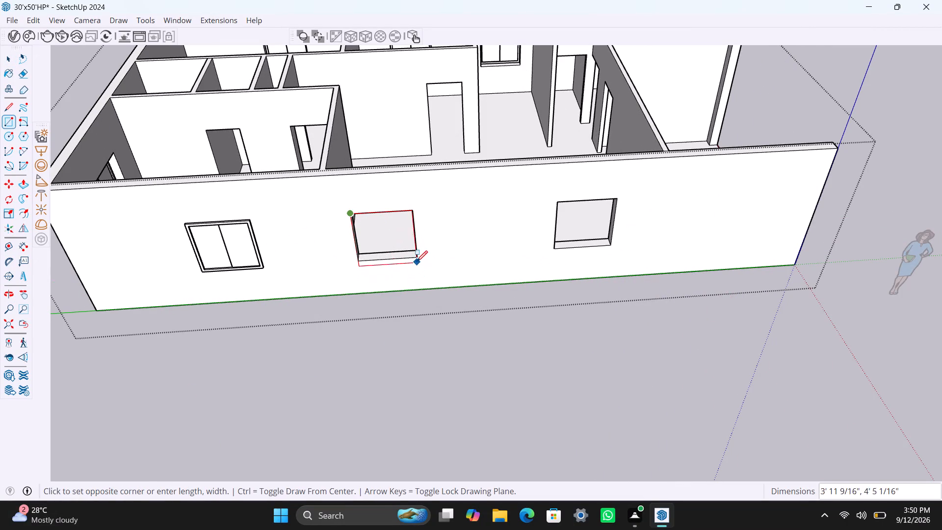
{"action": "left_click", "coordinate": [419, 256]}
{"action": "key", "text": "space"}
{"action": "double_click", "coordinate": [398, 246]}
{"action": "right_click", "coordinate": [400, 246]}
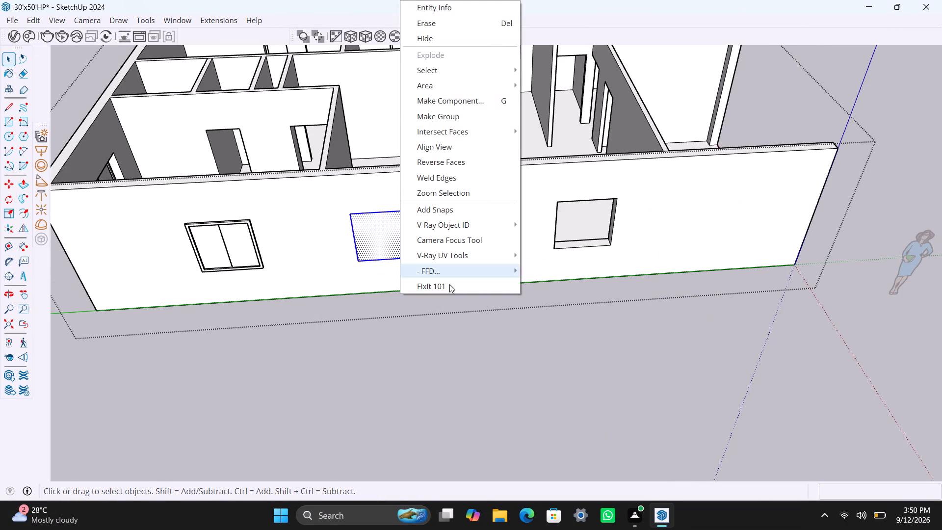
{"action": "left_click", "coordinate": [474, 111]}
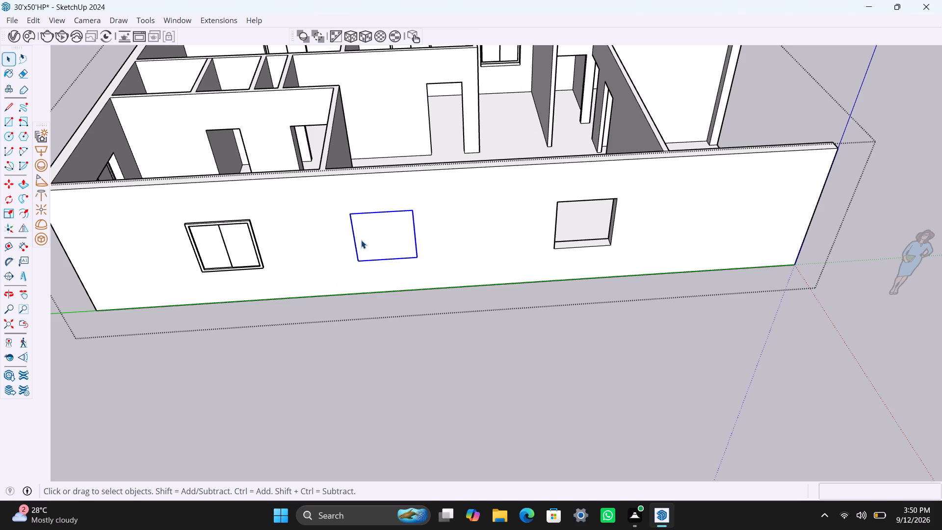
Inside the new group, offset the rectangle's outline 2" inward and delete the inner face to leave a frame.
{"action": "triple_click", "coordinate": [361, 239]}
{"action": "key", "text": "f"}
{"action": "left_click", "coordinate": [366, 222]}
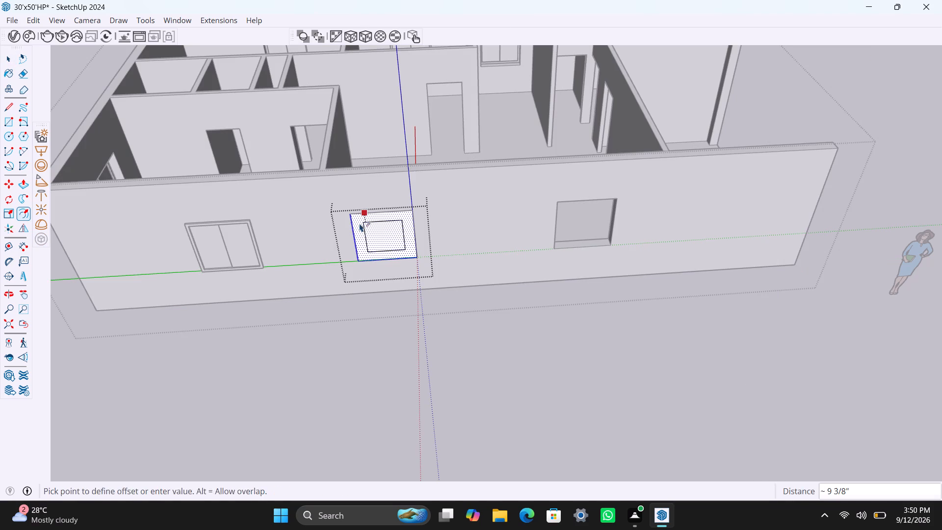
{"action": "key", "text": "2"}
{"action": "key", "text": "shift+quotedbl"}
{"action": "key", "text": "Return"}
{"action": "key", "text": "space"}
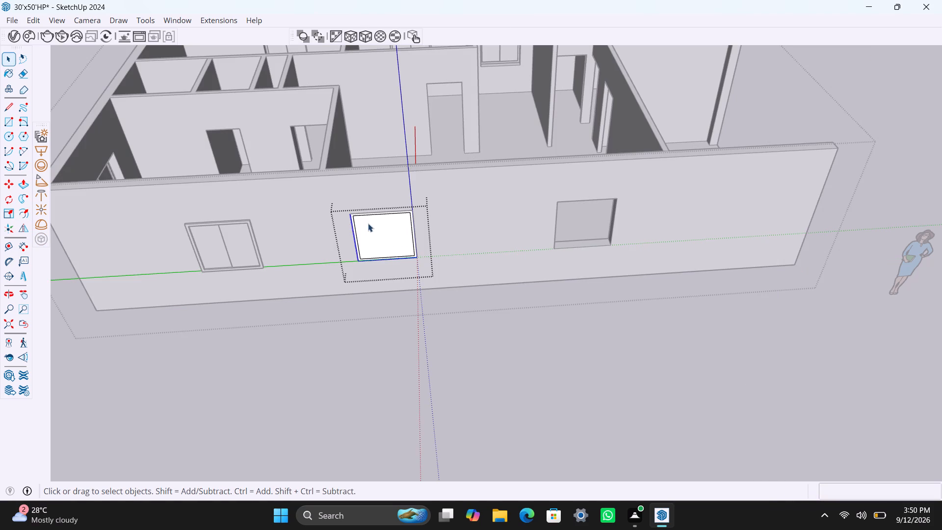
{"action": "left_click", "coordinate": [383, 223]}
{"action": "key", "text": "Delete"}
Push/Pull the frame face 1.5" into the opening, and pull its front face 1.5" outward.
{"action": "scroll", "coordinate": [371, 240], "scroll_direction": "up", "scroll_amount": 6}
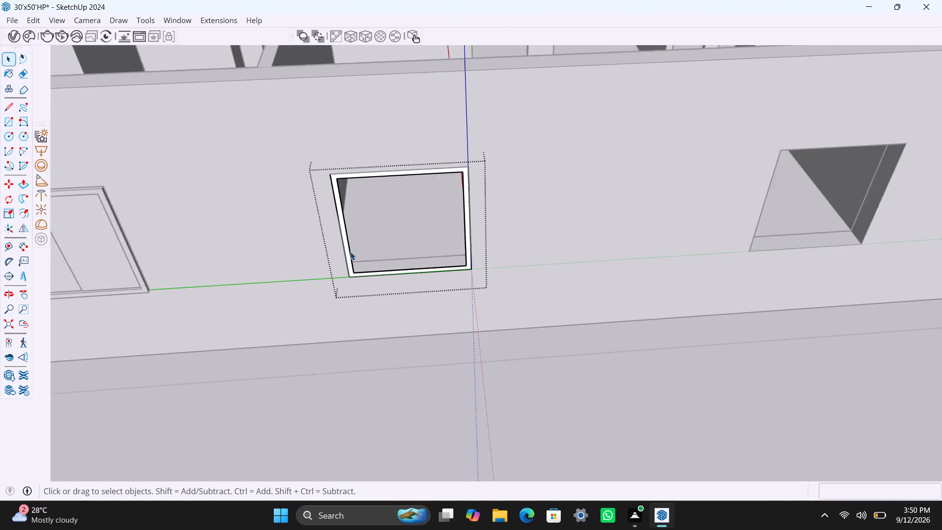
{"action": "scroll", "coordinate": [350, 252], "scroll_direction": "up", "scroll_amount": 5}
{"action": "left_click", "coordinate": [346, 242]}
{"action": "key", "text": "p"}
{"action": "left_click", "coordinate": [346, 246]}
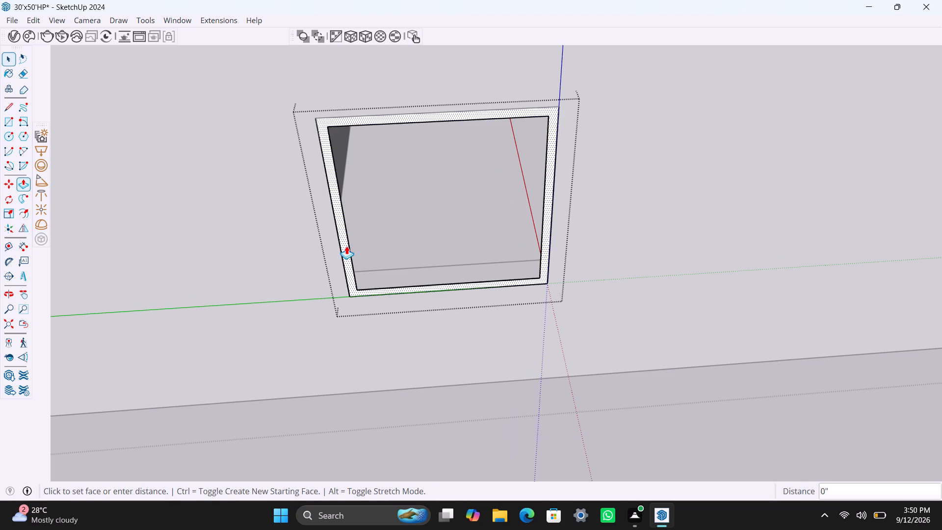
{"action": "key", "text": "1"}
{"action": "type", "text": ".5\""}
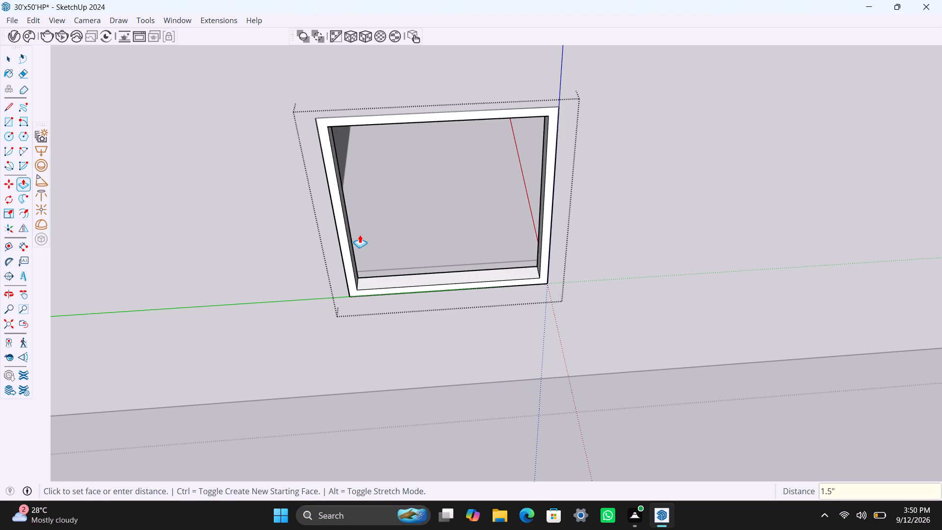
{"action": "key", "text": "Return"}
{"action": "left_click", "coordinate": [348, 277]}
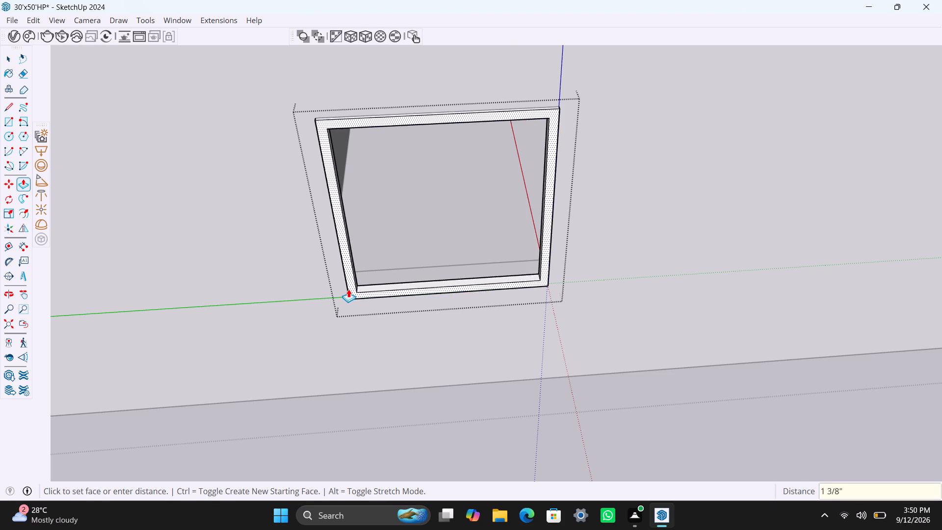
{"action": "type", "text": "1.5\""}
{"action": "key", "text": "Return"}
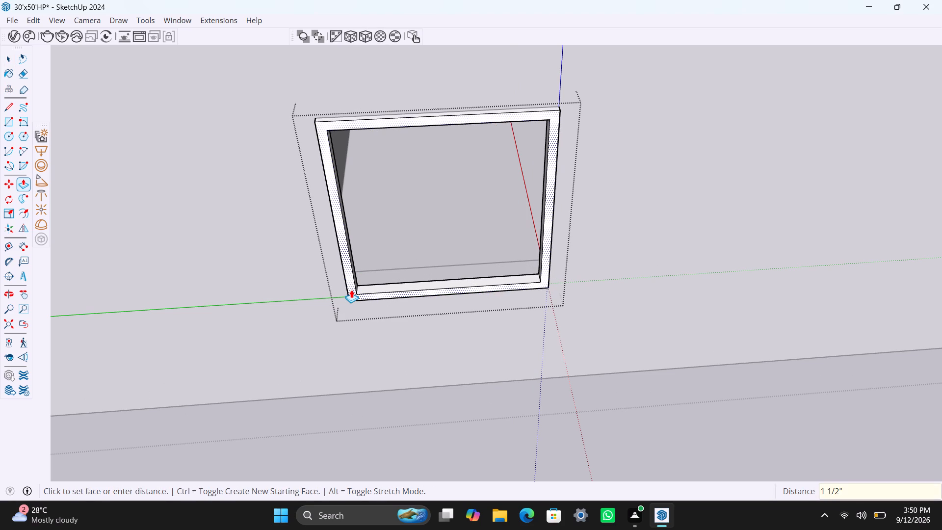
Draw a pane rectangle from the frame's upper inner corner to its lower inner edge's midpoint, and delete the face filling the other half.
{"action": "key", "text": "space"}
{"action": "type", "text": "R"}
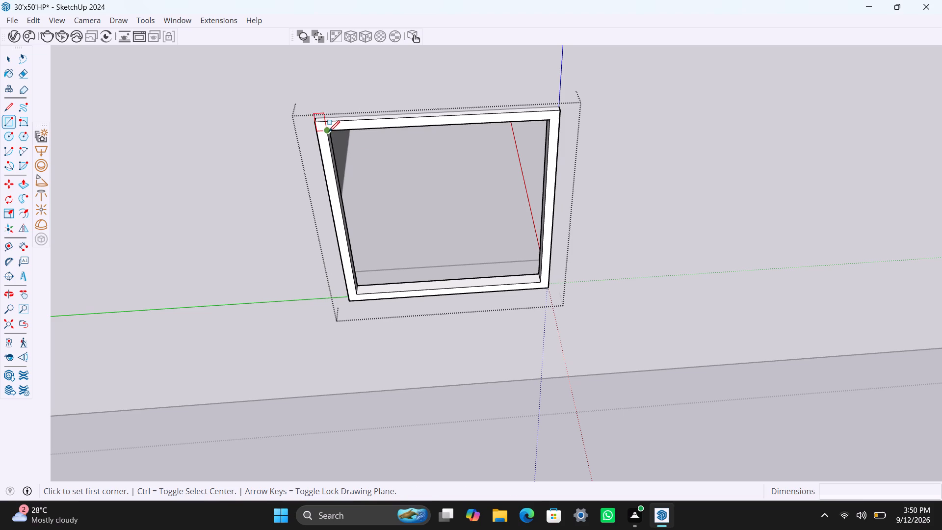
{"action": "left_click", "coordinate": [329, 132]}
{"action": "left_click", "coordinate": [450, 286]}
{"action": "key", "text": "space"}
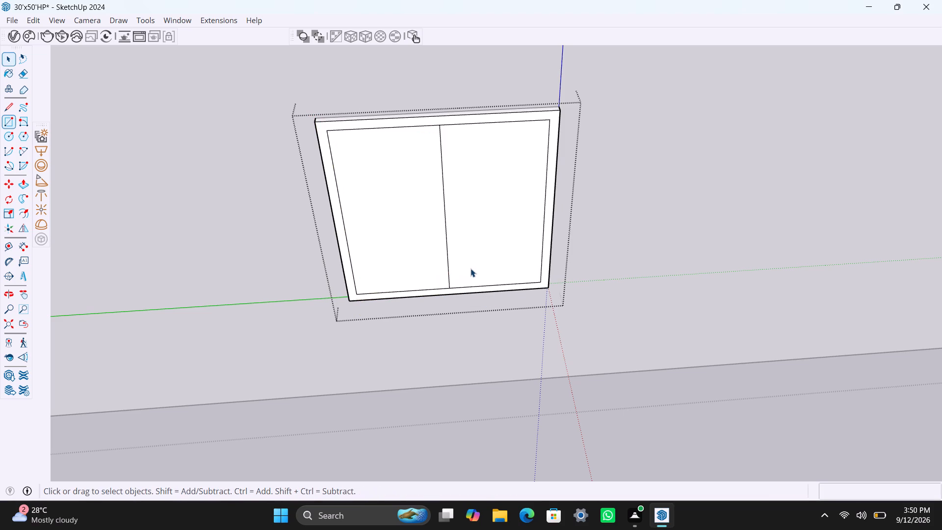
{"action": "left_click", "coordinate": [471, 268]}
{"action": "key", "text": "Delete"}
Group the half-width pane rectangle and Push/Pull its face 8 mm inside the group.
{"action": "double_click", "coordinate": [424, 269]}
{"action": "right_click", "coordinate": [424, 268]}
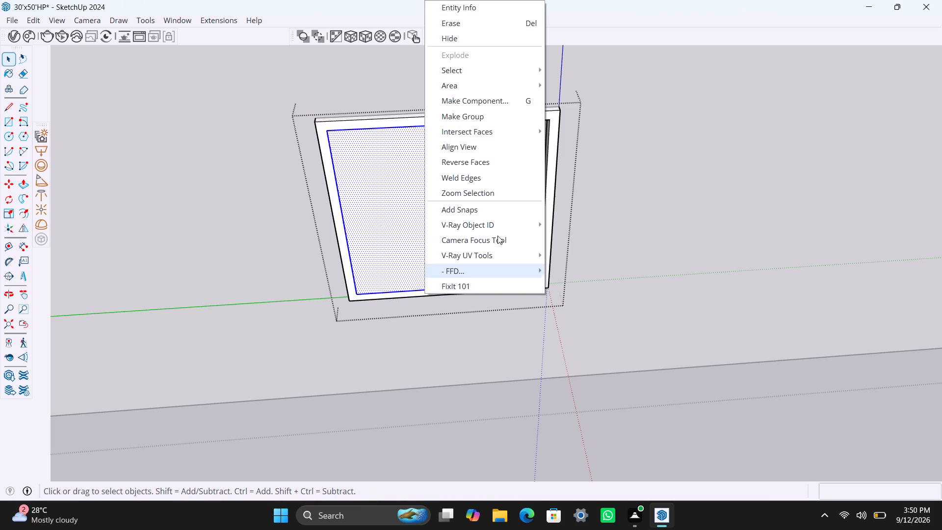
{"action": "left_click", "coordinate": [483, 115]}
{"action": "double_click", "coordinate": [408, 220]}
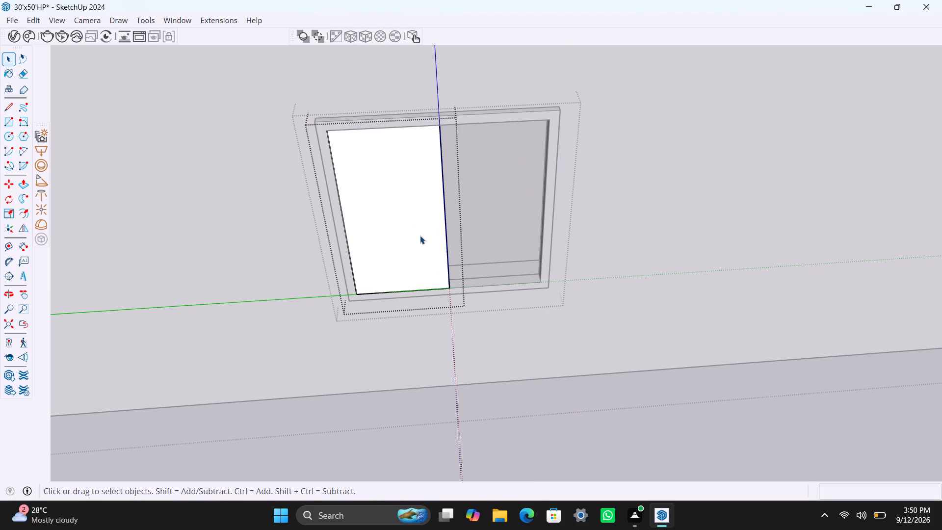
{"action": "scroll", "coordinate": [420, 246], "scroll_direction": "up", "scroll_amount": 2}
{"action": "left_click", "coordinate": [422, 251]}
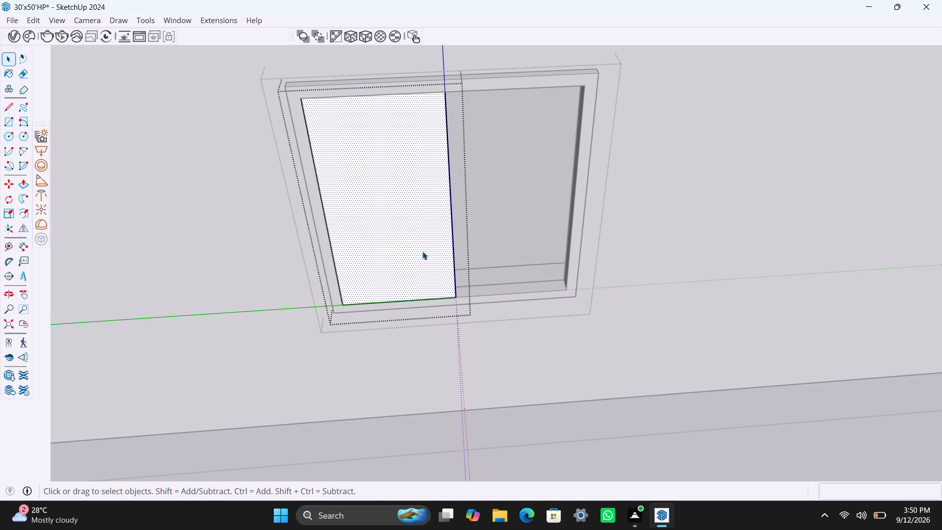
{"action": "key", "text": "p"}
{"action": "left_click", "coordinate": [422, 251]}
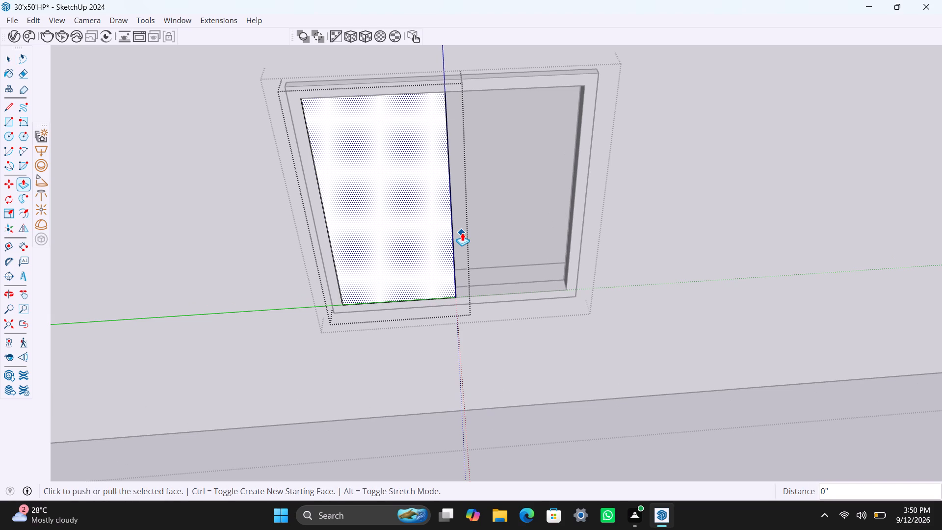
{"action": "type", "text": "8MM"}
{"action": "key", "text": "Return"}
{"action": "key", "text": "space"}
{"action": "left_click_drag", "start_coordinate": [533, 381], "coordinate": [533, 373]}
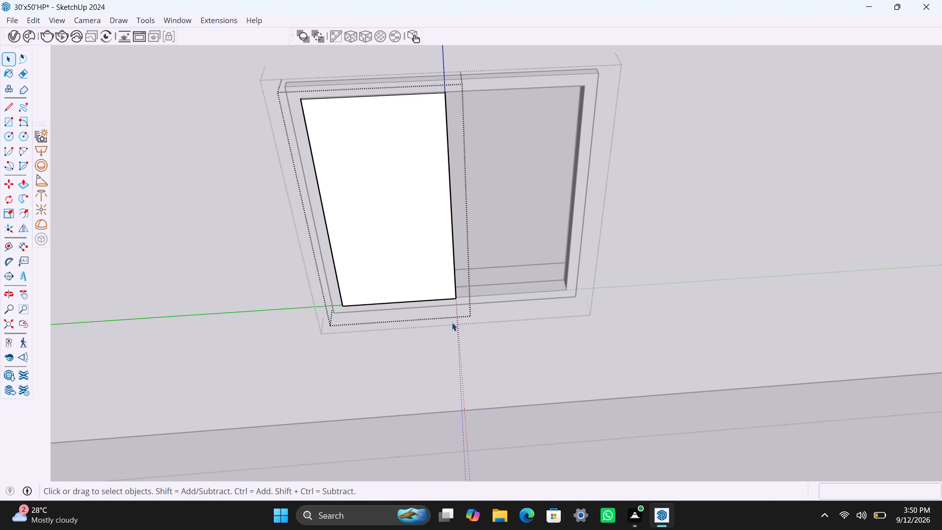
Leave the pane group and move the pane about 2 5/16" back into the frame's depth from its lower corner.
{"action": "scroll", "coordinate": [446, 301], "scroll_direction": "up", "scroll_amount": 2}
{"action": "middle_click_drag", "start_coordinate": [529, 367], "coordinate": [289, 385]}
{"action": "scroll", "coordinate": [389, 278], "scroll_direction": "up", "scroll_amount": 3}
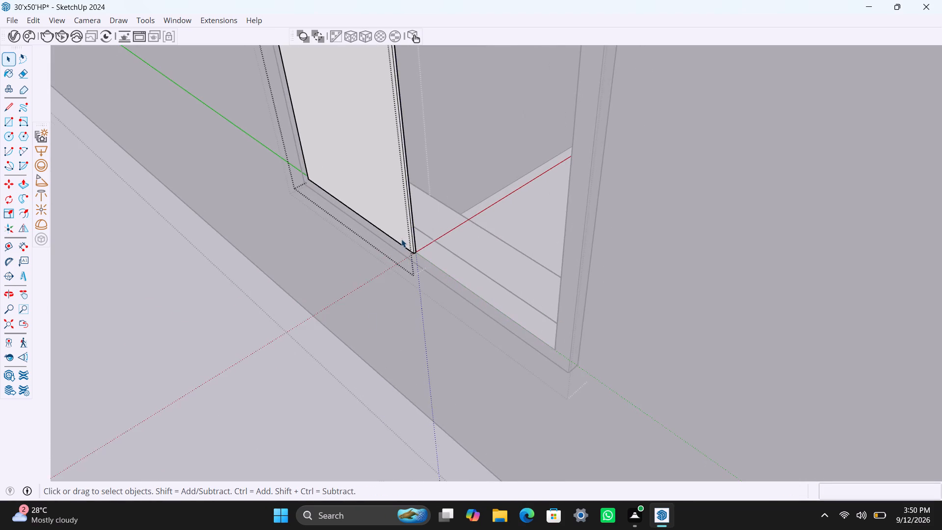
{"action": "scroll", "coordinate": [402, 238], "scroll_direction": "up", "scroll_amount": 2}
{"action": "left_click", "coordinate": [402, 238]}
{"action": "left_click", "coordinate": [394, 294]}
{"action": "left_click", "coordinate": [398, 244]}
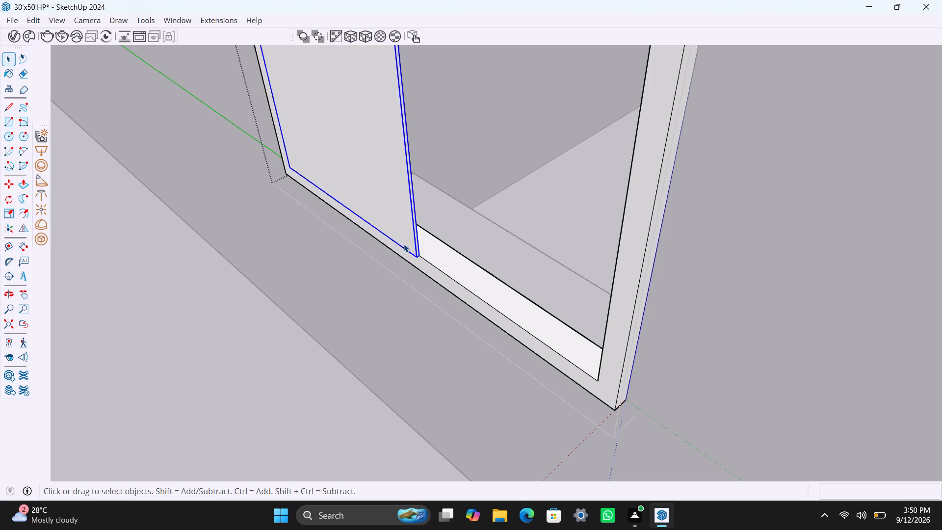
{"action": "key", "text": "m"}
{"action": "left_click", "coordinate": [421, 250]}
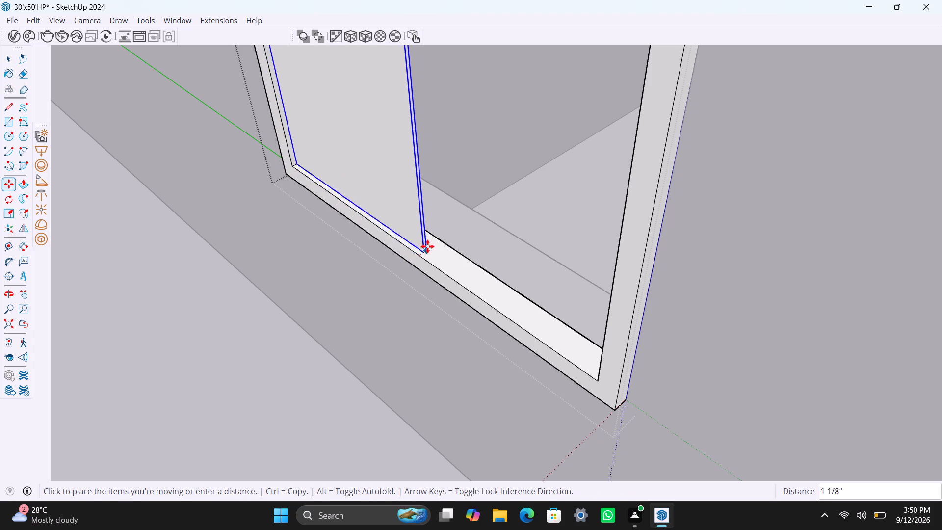
{"action": "left_click", "coordinate": [435, 241]}
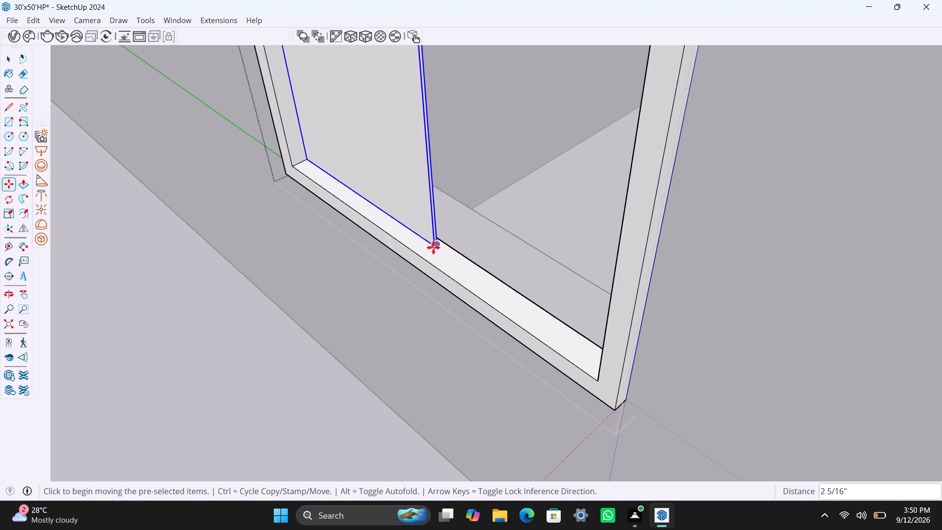
Copy the pane across to the open half of the frame, ending at the frame's lower inner corner.
{"action": "key", "text": "m"}
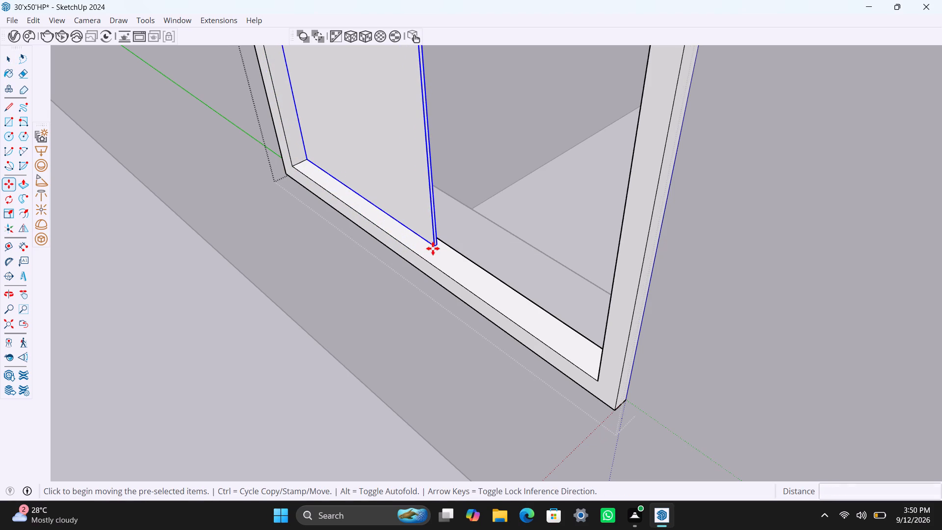
{"action": "left_click", "coordinate": [433, 248]}
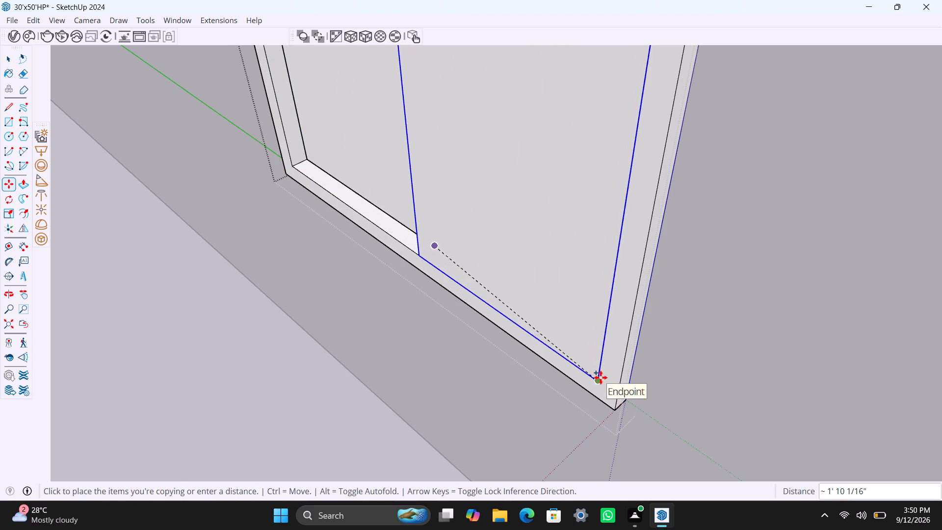
{"action": "left_click", "coordinate": [601, 377]}
Move the copied pane back into the frame's depth until its corner meets the first pane's lower corner, and leave the window group.
{"action": "scroll", "coordinate": [464, 263], "scroll_direction": "up", "scroll_amount": 3}
{"action": "middle_click_drag", "start_coordinate": [465, 285], "coordinate": [936, 343]}
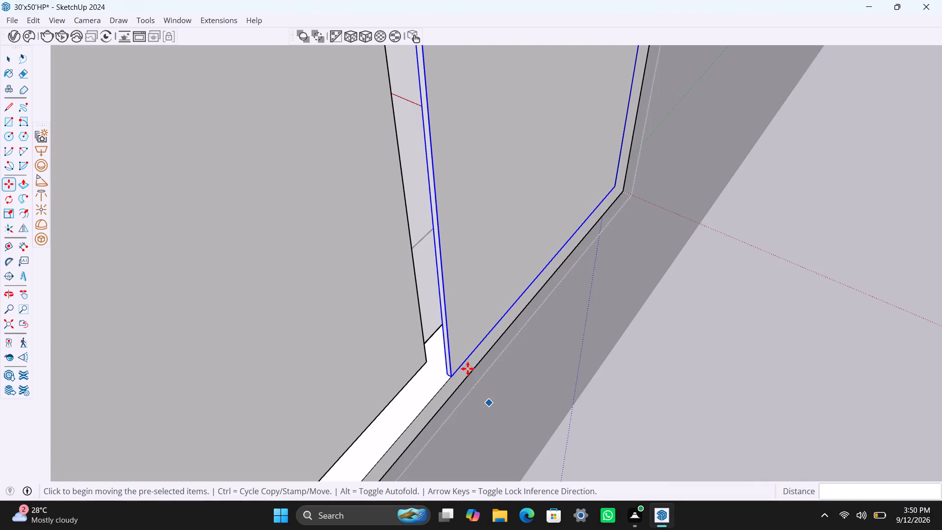
{"action": "scroll", "coordinate": [448, 375], "scroll_direction": "up", "scroll_amount": 5}
{"action": "left_click", "coordinate": [447, 367]}
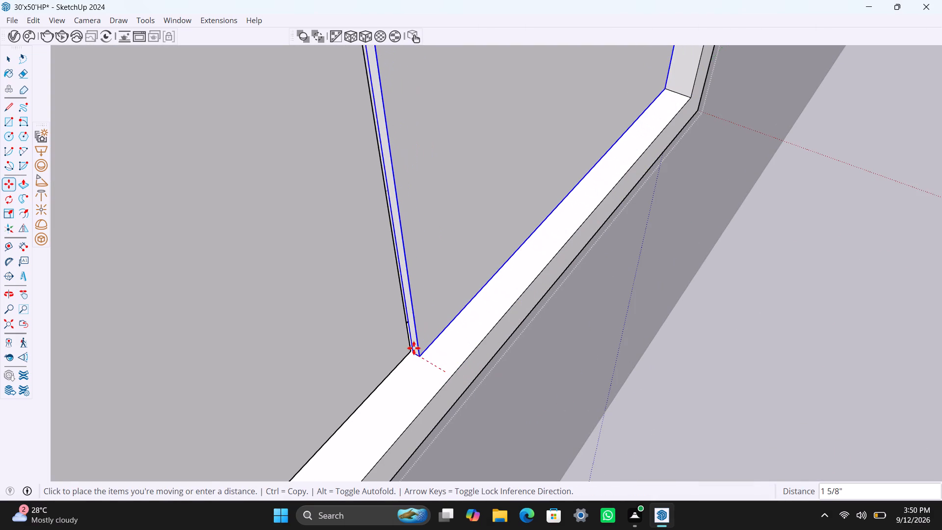
{"action": "left_click", "coordinate": [414, 348]}
{"action": "scroll", "coordinate": [403, 346], "scroll_direction": "up", "scroll_amount": 12}
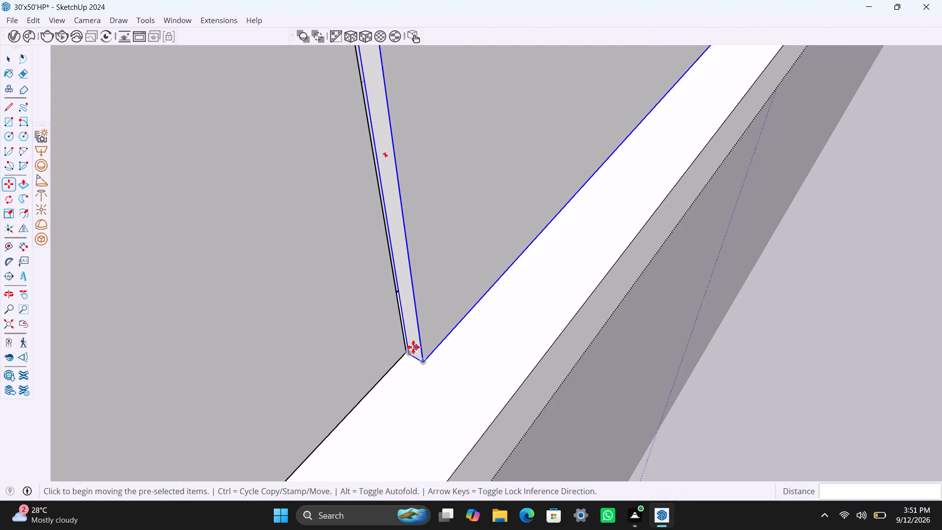
{"action": "left_click", "coordinate": [413, 347]}
{"action": "left_click", "coordinate": [407, 345]}
{"action": "left_click", "coordinate": [409, 344]}
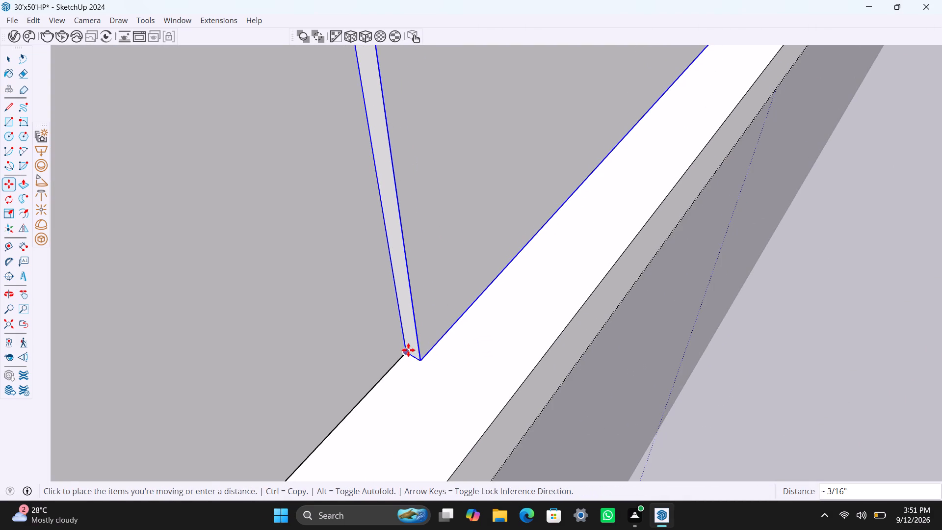
{"action": "left_click", "coordinate": [409, 350]}
{"action": "scroll", "coordinate": [469, 353], "scroll_direction": "down", "scroll_amount": 20}
{"action": "scroll", "coordinate": [469, 353], "scroll_direction": "down", "scroll_amount": 6}
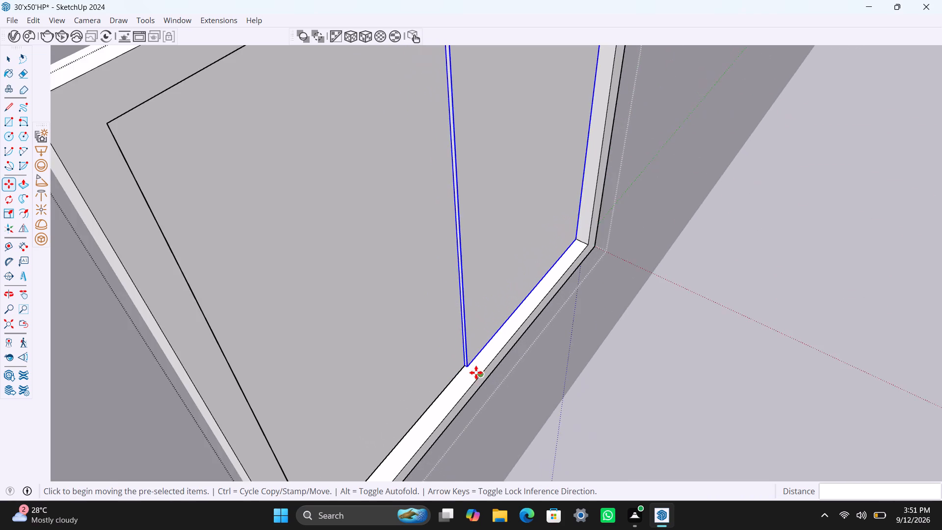
{"action": "scroll", "coordinate": [476, 372], "scroll_direction": "down", "scroll_amount": 12}
{"action": "scroll", "coordinate": [489, 364], "scroll_direction": "down", "scroll_amount": 13}
{"action": "middle_click_drag", "start_coordinate": [605, 346], "coordinate": [489, 321]}
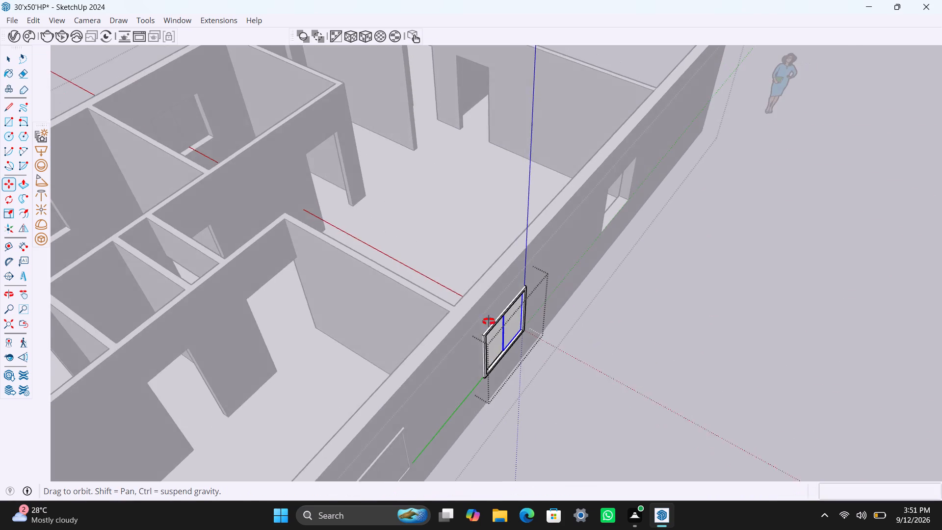
{"action": "middle_click_drag", "start_coordinate": [489, 321], "coordinate": [329, 271]}
{"action": "key", "text": "space"}
{"action": "left_click", "coordinate": [474, 308]}
Draw a rectangle over the remaining open window opening in the long outer wall and make it a group.
{"action": "scroll", "coordinate": [459, 219], "scroll_direction": "down", "scroll_amount": 3}
{"action": "middle_click_drag", "start_coordinate": [452, 219], "coordinate": [436, 270], "text": "shift"}
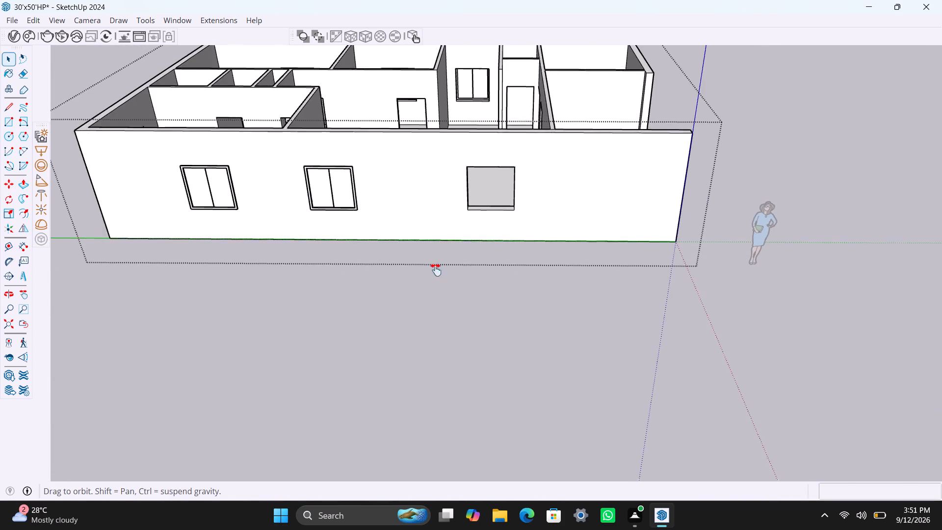
{"action": "middle_click_drag", "start_coordinate": [436, 270], "coordinate": [435, 284], "text": "shift"}
{"action": "scroll", "coordinate": [436, 264], "scroll_direction": "up", "scroll_amount": 1}
{"action": "key", "text": "r"}
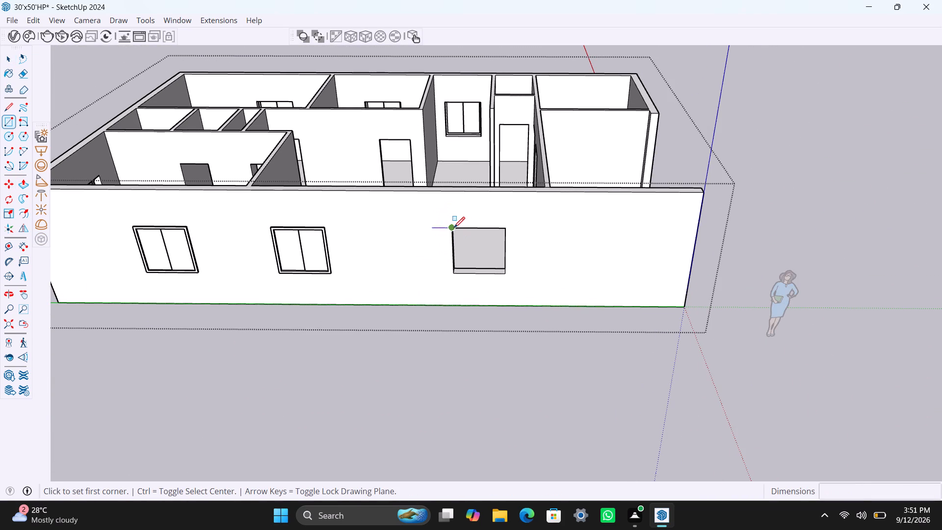
{"action": "left_click", "coordinate": [455, 229]}
{"action": "left_click", "coordinate": [504, 272]}
{"action": "key", "text": "space"}
{"action": "double_click", "coordinate": [486, 249]}
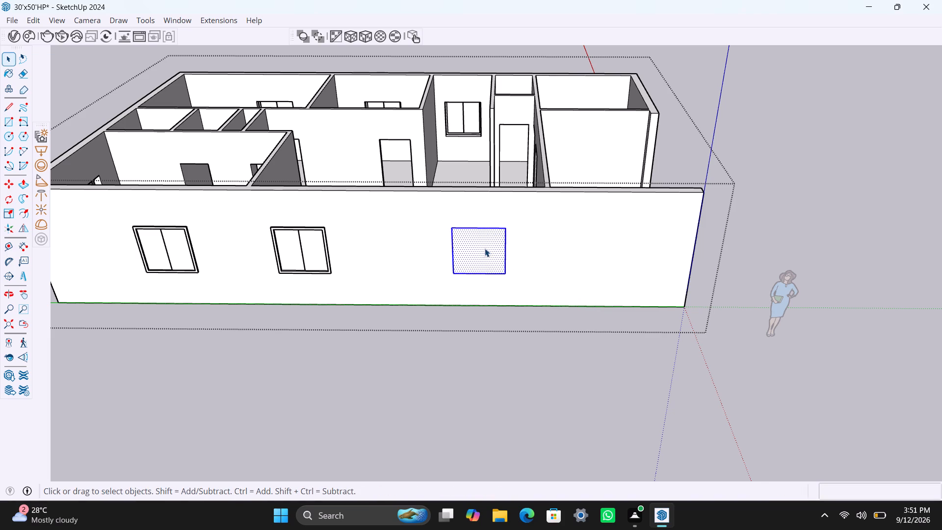
{"action": "right_click", "coordinate": [483, 248]}
{"action": "left_click", "coordinate": [561, 117]}
Inside the new window group, offset the face's outline inward by 2" and delete the inner face.
{"action": "double_click", "coordinate": [482, 251]}
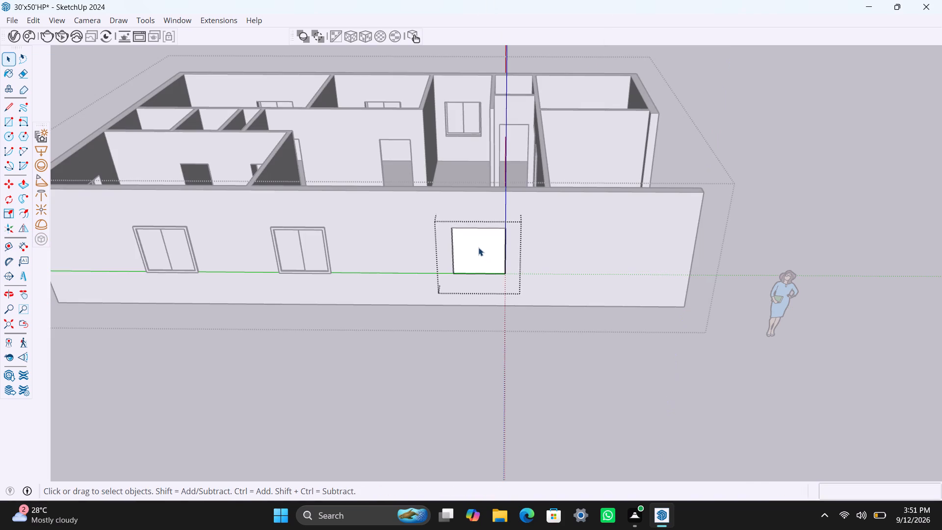
{"action": "left_click", "coordinate": [478, 247]}
{"action": "key", "text": "f"}
{"action": "left_click", "coordinate": [462, 241]}
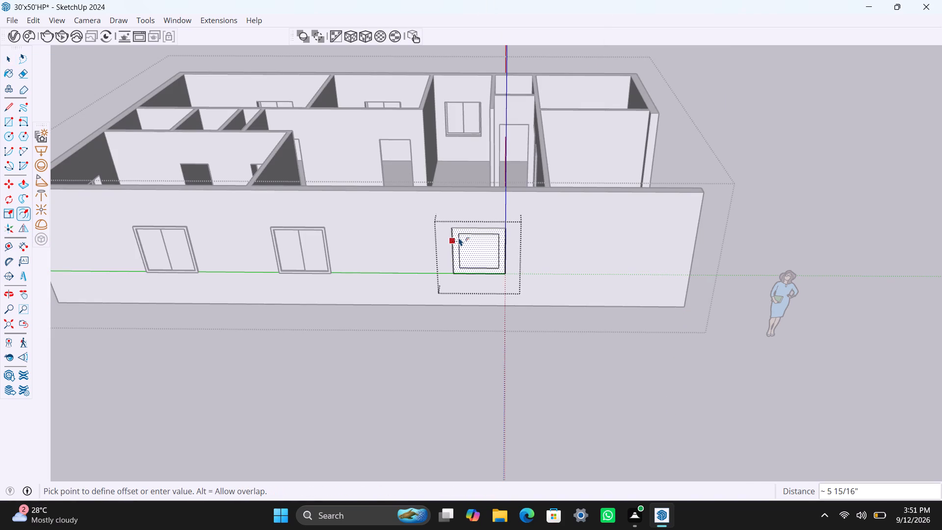
{"action": "type", "text": "2\""}
{"action": "key", "text": "Return"}
{"action": "key", "text": "space"}
{"action": "left_click", "coordinate": [488, 251]}
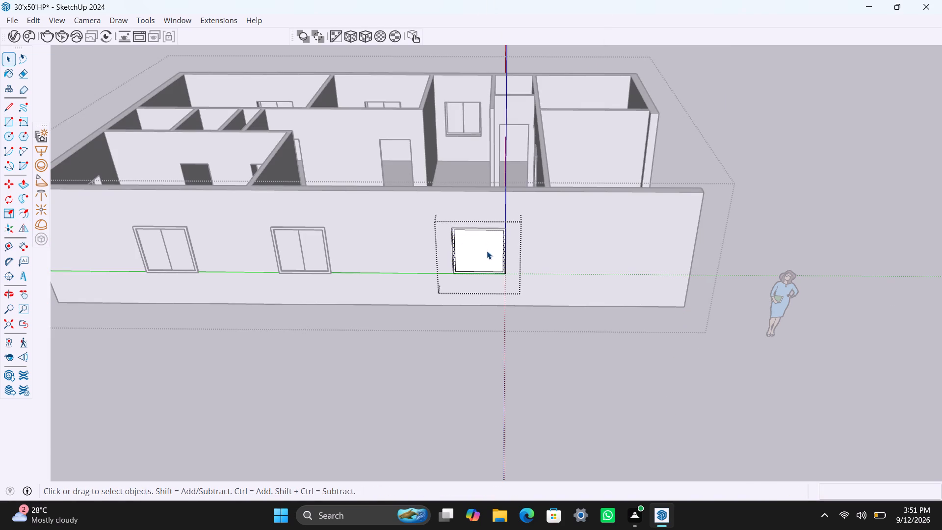
{"action": "key", "text": "Delete"}
Push/Pull the window frame's face by 1.5", and extend the same face by another 1.5".
{"action": "scroll", "coordinate": [454, 268], "scroll_direction": "up", "scroll_amount": 8}
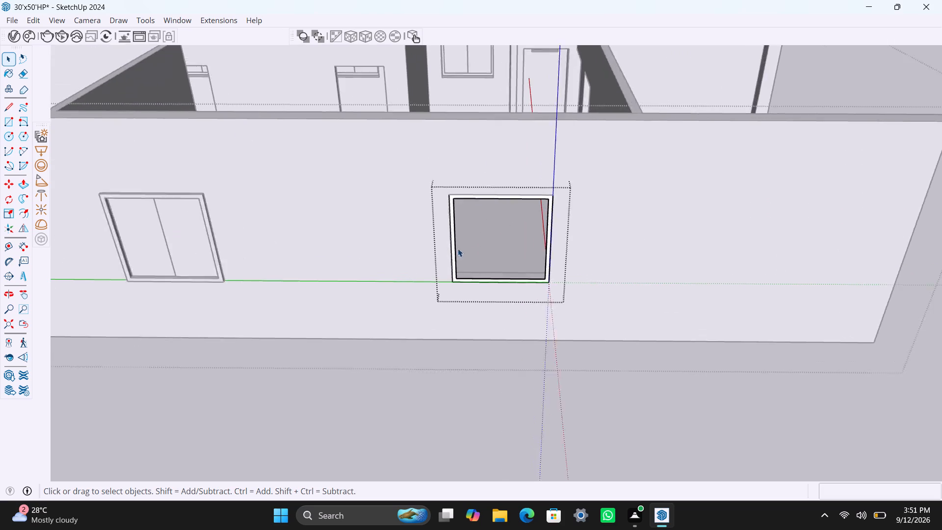
{"action": "scroll", "coordinate": [454, 244], "scroll_direction": "up", "scroll_amount": 2}
{"action": "left_click", "coordinate": [452, 247]}
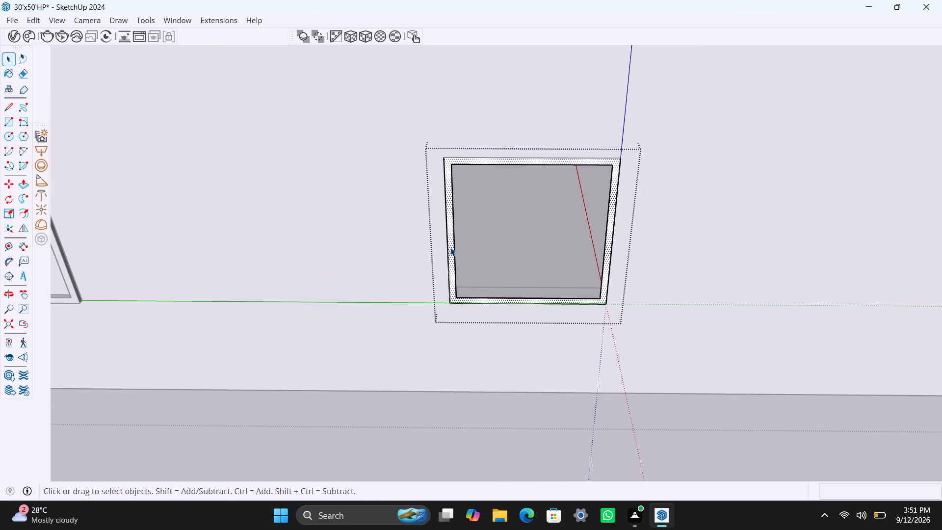
{"action": "key", "text": "p"}
{"action": "left_click", "coordinate": [449, 247]}
{"action": "type", "text": "1.5\""}
{"action": "key", "text": "Return"}
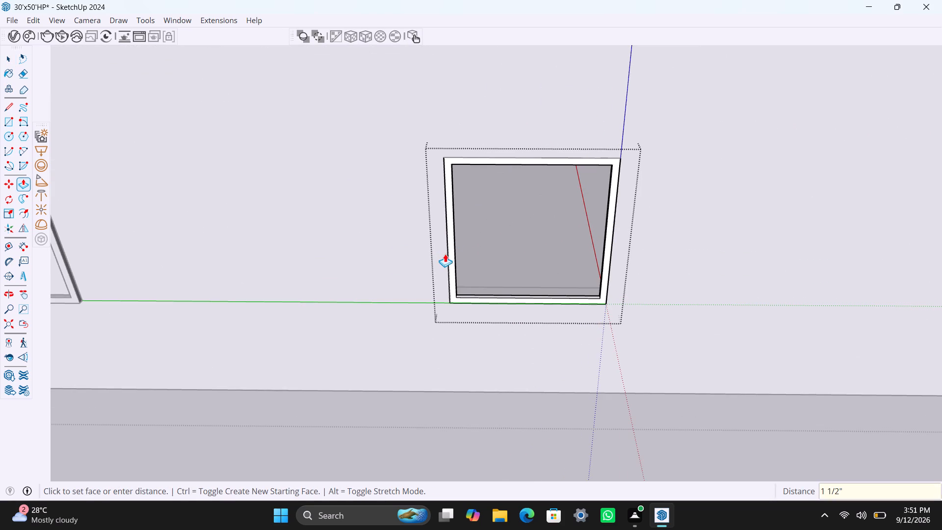
{"action": "left_click", "coordinate": [453, 249]}
{"action": "type", "text": "1.5\""}
{"action": "key", "text": "Return"}
{"action": "key", "text": "space"}
Draw a 1' 10" by 3' 8" pane rectangle over half of the frame opening and delete the face filling the other half.
{"action": "type", "text": "R"}
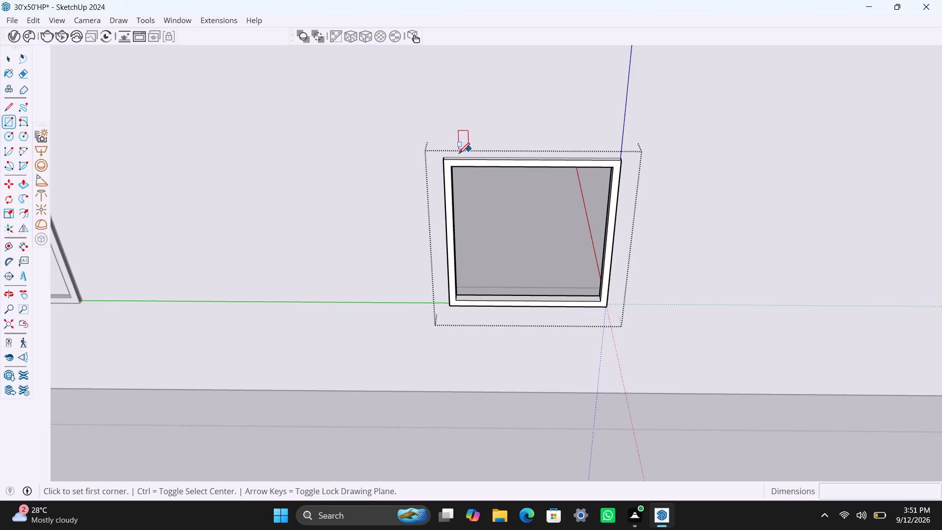
{"action": "left_click", "coordinate": [454, 167]}
{"action": "left_click", "coordinate": [532, 304]}
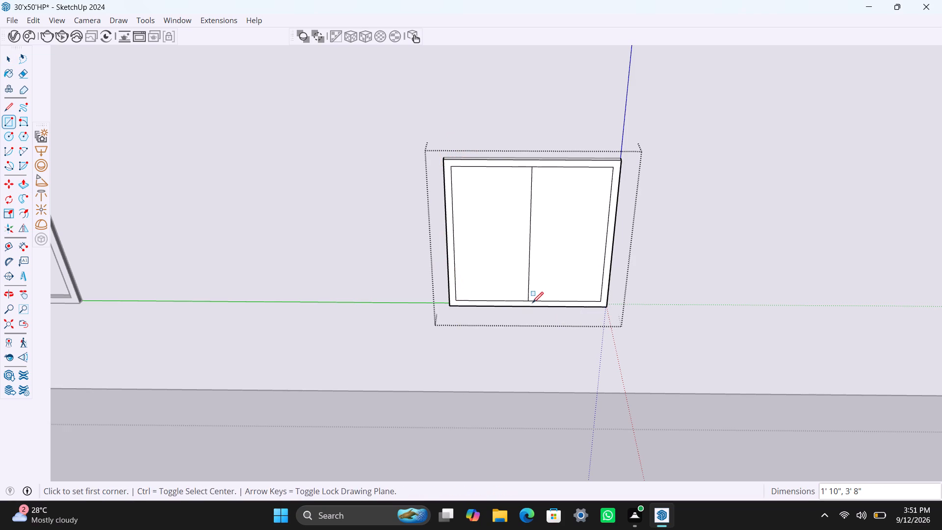
{"action": "key", "text": "space"}
{"action": "left_click", "coordinate": [544, 280]}
{"action": "key", "text": "Delete"}
Group the half-width pane rectangle, Push/Pull its face 8 mm inside the group, and leave the pane group.
{"action": "double_click", "coordinate": [518, 274]}
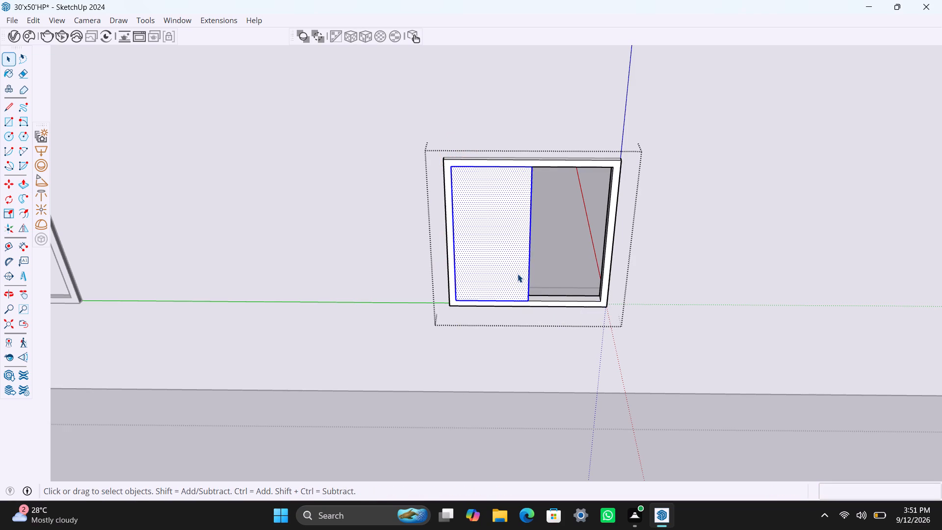
{"action": "right_click", "coordinate": [517, 279]}
{"action": "left_click", "coordinate": [584, 115]}
{"action": "triple_click", "coordinate": [521, 235]}
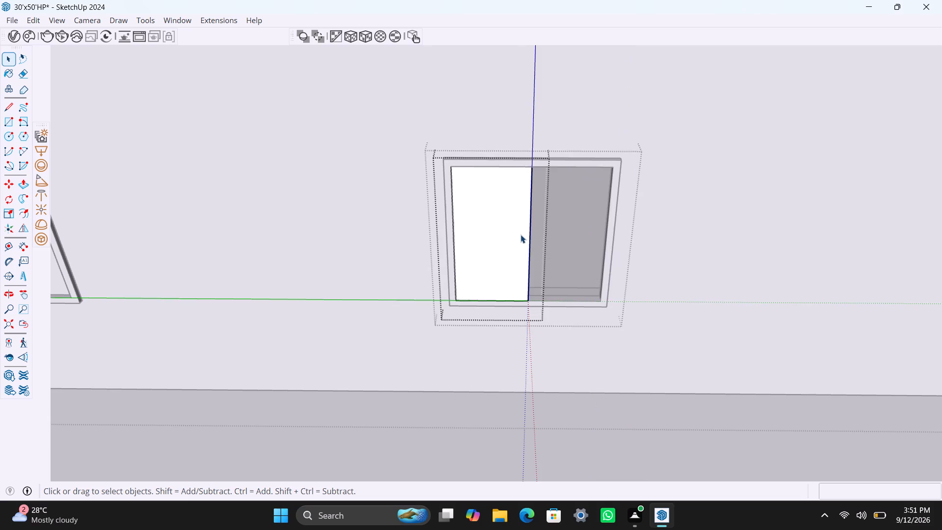
{"action": "key", "text": "p"}
{"action": "left_click", "coordinate": [521, 234]}
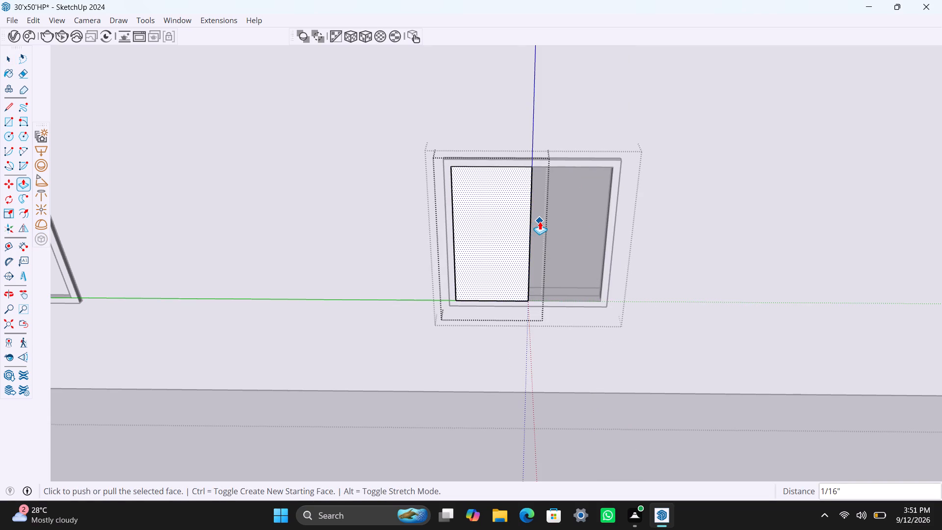
{"action": "type", "text": "8MM"}
{"action": "key", "text": "Return"}
{"action": "key", "text": "space"}
{"action": "left_click", "coordinate": [649, 292]}
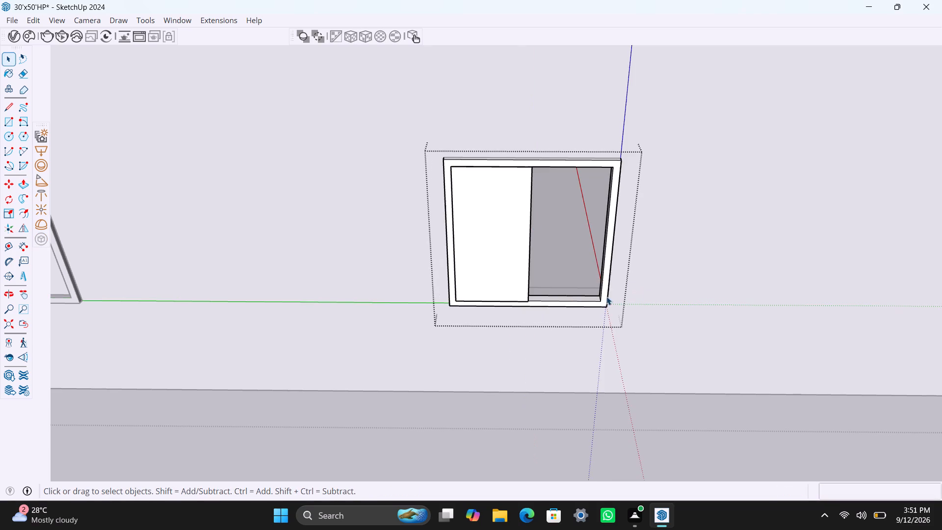
Move the pane from its lower corner back into the frame's depth.
{"action": "scroll", "coordinate": [520, 348], "scroll_direction": "down", "scroll_amount": 2}
{"action": "middle_click_drag", "start_coordinate": [487, 373], "coordinate": [414, 381]}
{"action": "scroll", "coordinate": [510, 295], "scroll_direction": "up", "scroll_amount": 6}
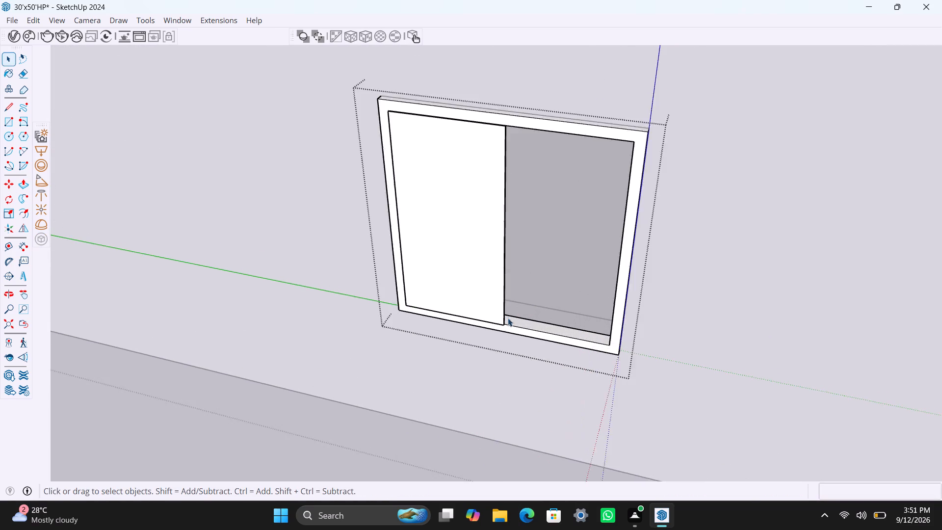
{"action": "scroll", "coordinate": [508, 318], "scroll_direction": "up", "scroll_amount": 4}
{"action": "left_click", "coordinate": [497, 316]}
{"action": "scroll", "coordinate": [508, 323], "scroll_direction": "up", "scroll_amount": 5}
{"action": "key", "text": "m"}
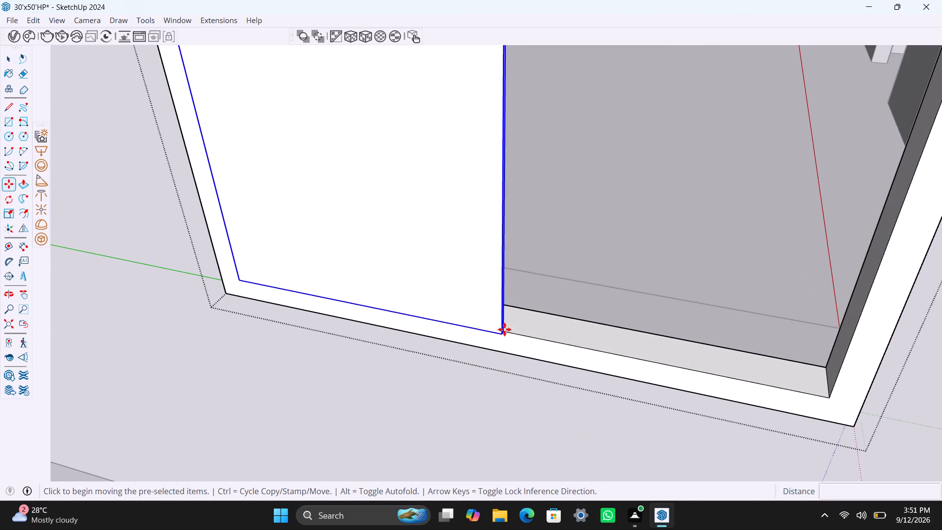
{"action": "left_click", "coordinate": [500, 334]}
{"action": "left_click", "coordinate": [509, 318]}
Copy the pane about 1' 10 1/16" across to the open half, ending at the frame's lower inner corner.
{"action": "key", "text": "m"}
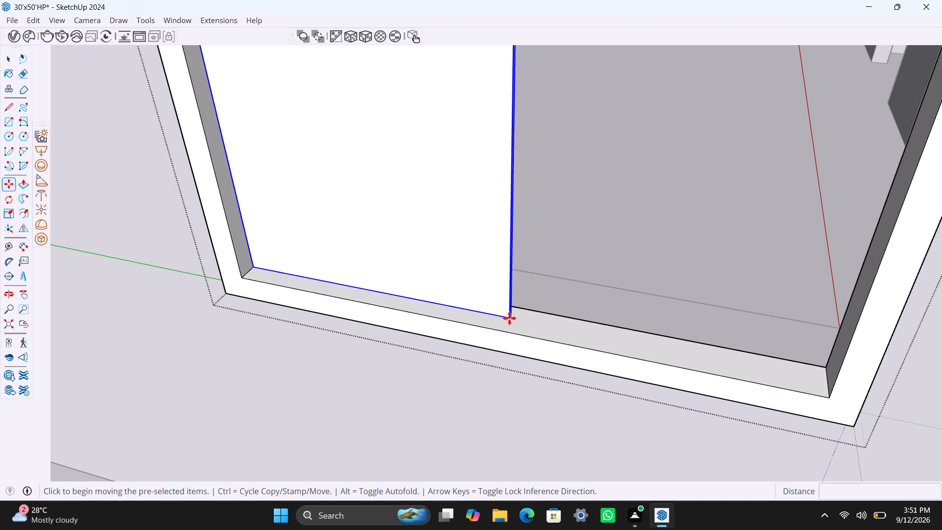
{"action": "left_click", "coordinate": [510, 318]}
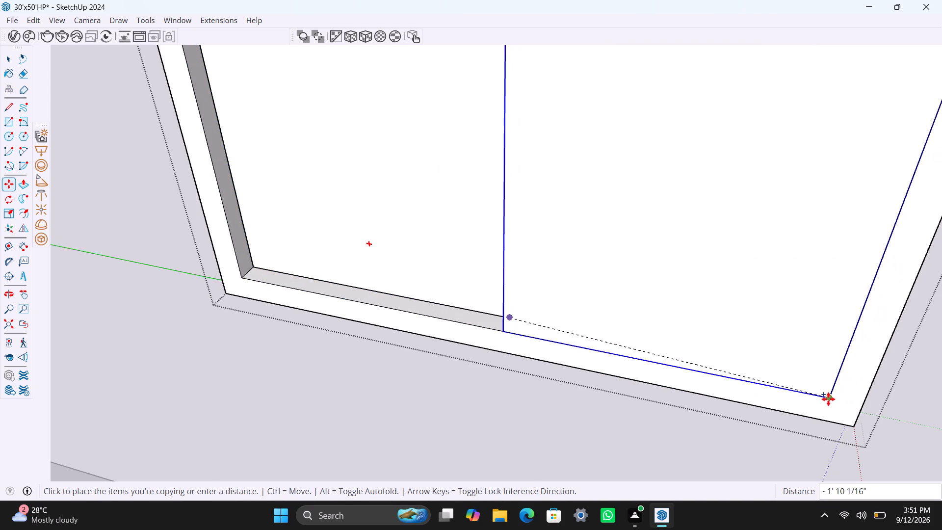
{"action": "left_click", "coordinate": [829, 396]}
Move the copied pane 1 1/4" back into the frame to meet the first pane's lower corner, and leave the window group.
{"action": "scroll", "coordinate": [666, 328], "scroll_direction": "up", "scroll_amount": 2}
{"action": "middle_click_drag", "start_coordinate": [540, 336], "coordinate": [550, 348]}
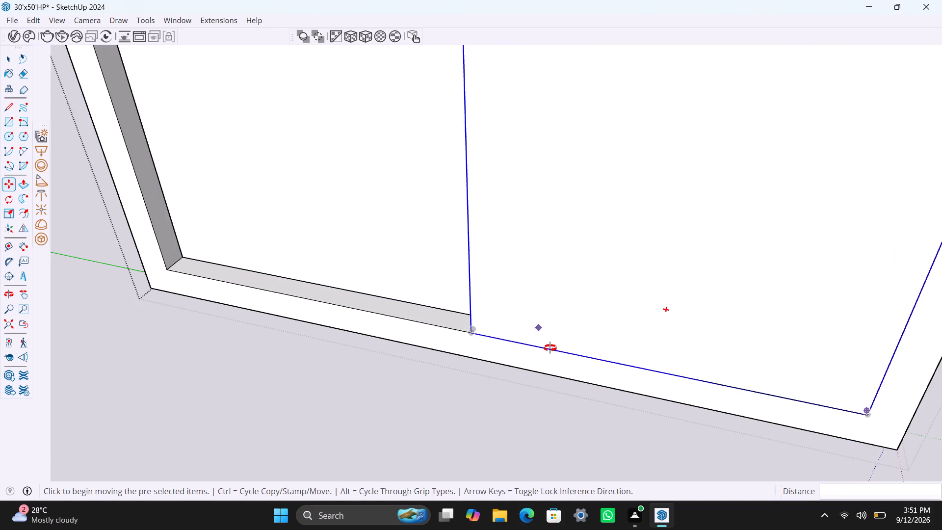
{"action": "middle_click_drag", "start_coordinate": [550, 348], "coordinate": [767, 392]}
{"action": "scroll", "coordinate": [513, 367], "scroll_direction": "up", "scroll_amount": 8}
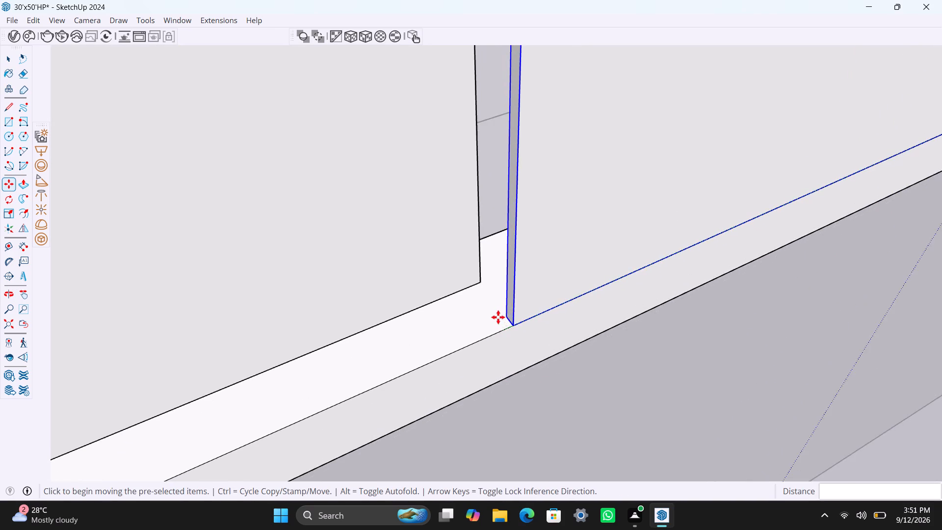
{"action": "scroll", "coordinate": [498, 317], "scroll_direction": "up", "scroll_amount": 2}
{"action": "left_click_drag", "start_coordinate": [507, 319], "coordinate": [503, 315]}
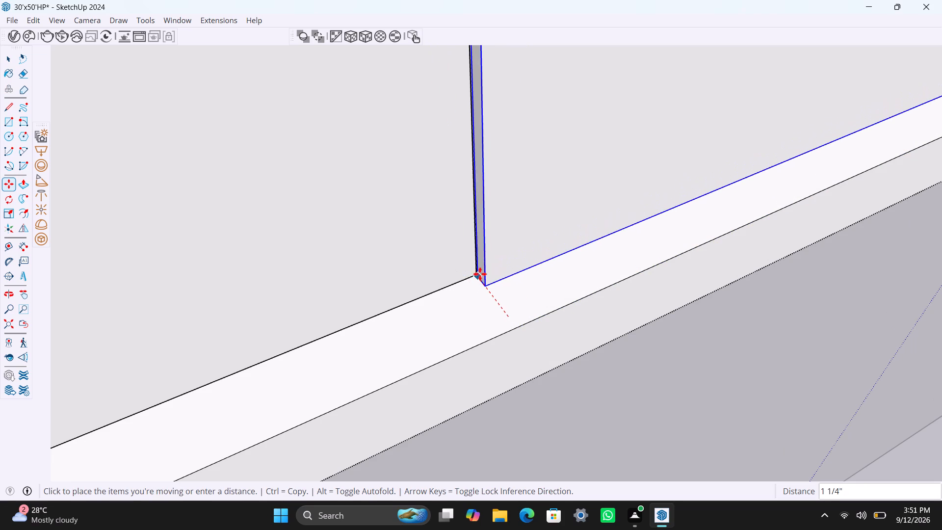
{"action": "left_click", "coordinate": [478, 273]}
{"action": "scroll", "coordinate": [497, 332], "scroll_direction": "down", "scroll_amount": 20}
{"action": "scroll", "coordinate": [497, 332], "scroll_direction": "down", "scroll_amount": 6}
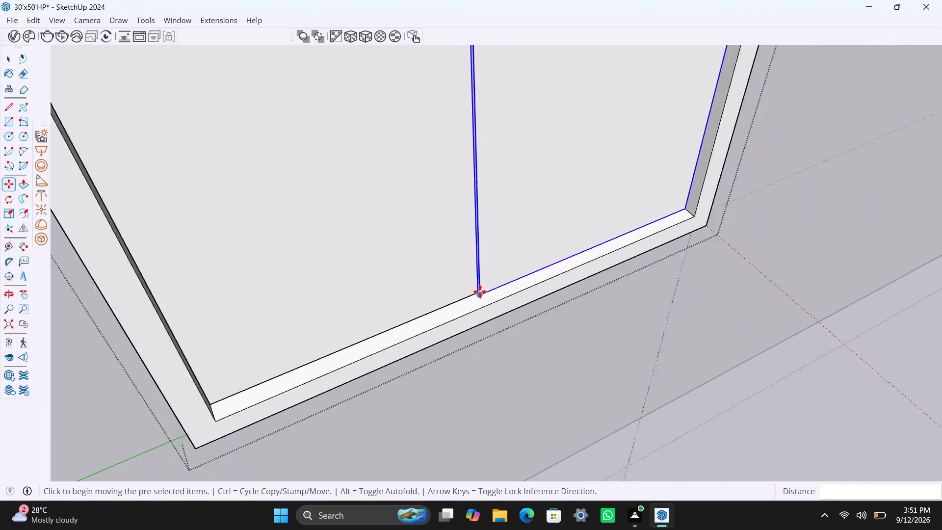
{"action": "scroll", "coordinate": [480, 291], "scroll_direction": "down", "scroll_amount": 20}
{"action": "scroll", "coordinate": [480, 291], "scroll_direction": "down", "scroll_amount": 20}
{"action": "scroll", "coordinate": [480, 291], "scroll_direction": "down", "scroll_amount": 4}
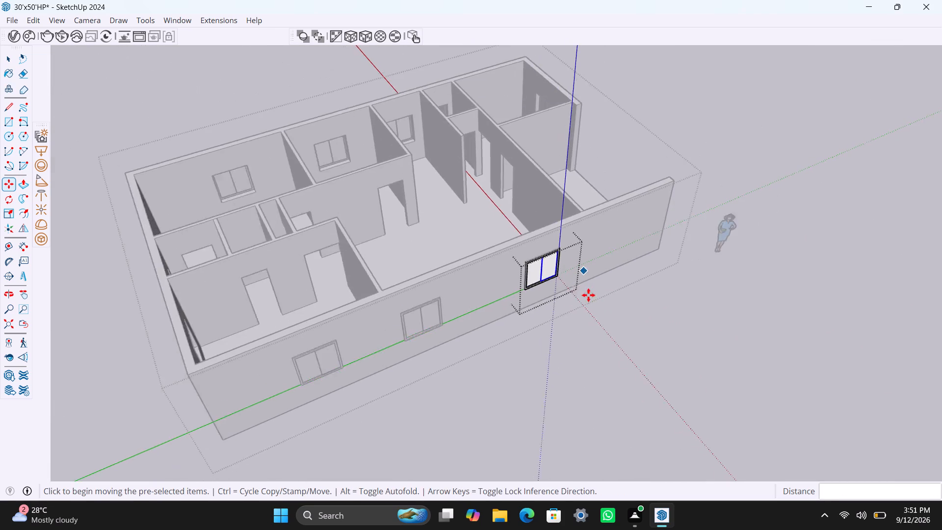
{"action": "middle_click_drag", "start_coordinate": [634, 315], "coordinate": [181, 260]}
{"action": "key", "text": "space"}
{"action": "left_click", "coordinate": [788, 448]}
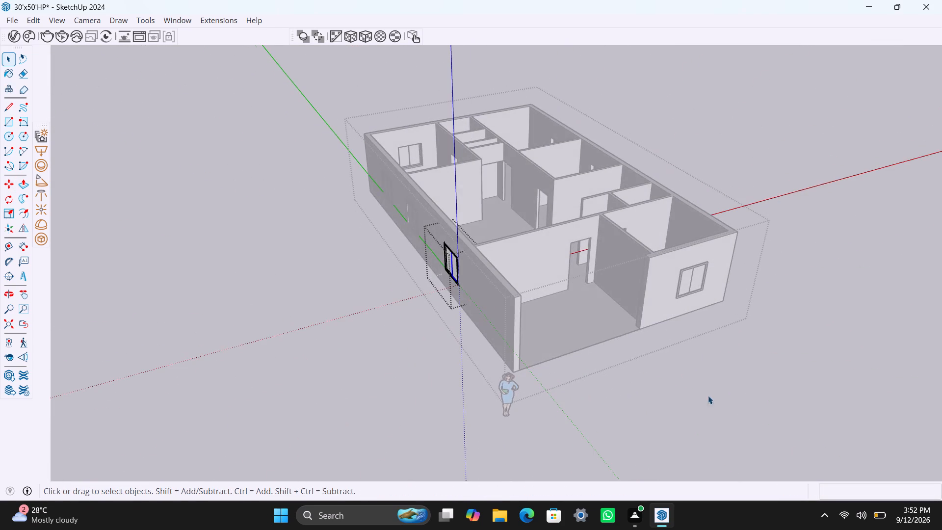
Draw a 7' by 3' rectangle over the door opening in the front room's back wall and make it a group.
{"action": "scroll", "coordinate": [675, 383], "scroll_direction": "down", "scroll_amount": 4}
{"action": "middle_click_drag", "start_coordinate": [620, 391], "coordinate": [472, 386]}
{"action": "scroll", "coordinate": [571, 348], "scroll_direction": "up", "scroll_amount": 6}
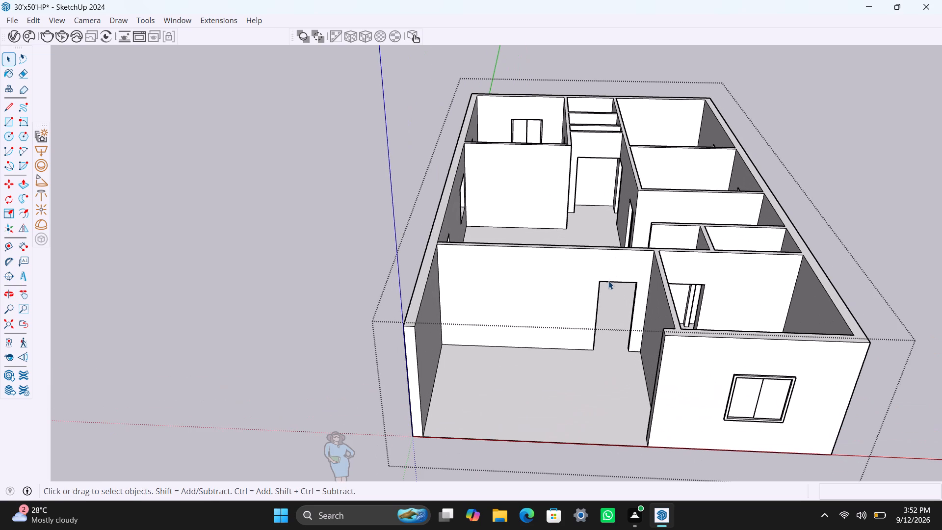
{"action": "key", "text": "r"}
{"action": "left_click_drag", "start_coordinate": [599, 280], "coordinate": [602, 293]}
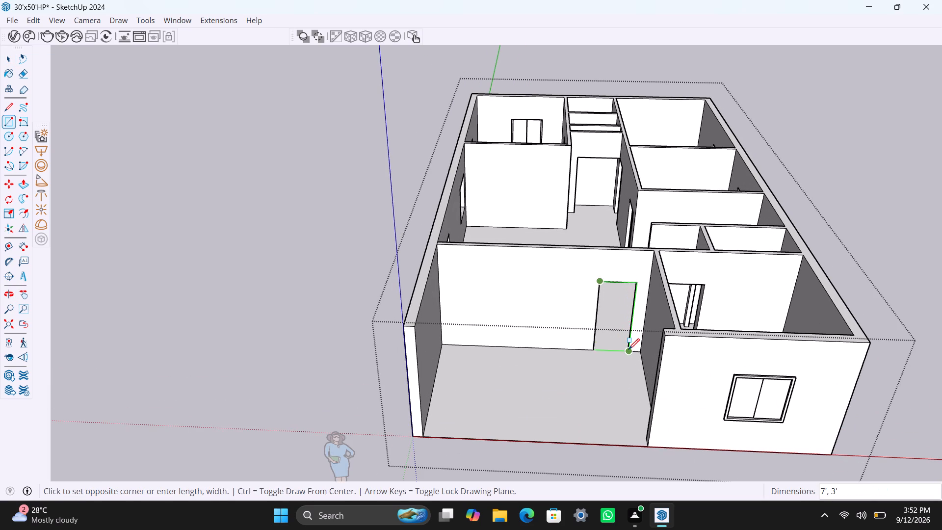
{"action": "left_click", "coordinate": [628, 349]}
{"action": "key", "text": "space"}
{"action": "double_click", "coordinate": [622, 327]}
{"action": "right_click", "coordinate": [622, 327]}
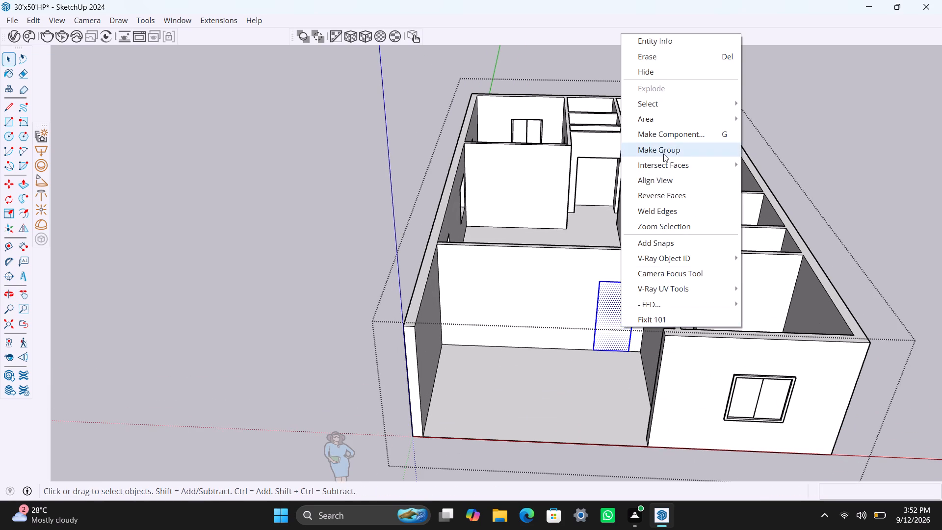
{"action": "left_click", "coordinate": [663, 154]}
Inside the door group, offset the face's outline inward by 2" and delete the inner face.
{"action": "triple_click", "coordinate": [606, 302]}
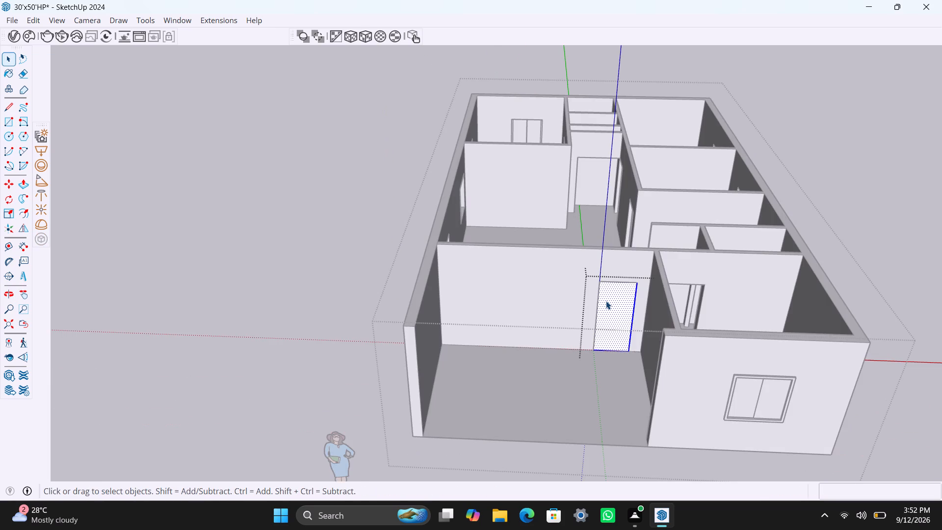
{"action": "key", "text": "f"}
{"action": "left_click", "coordinate": [607, 300]}
{"action": "type", "text": "2\""}
{"action": "key", "text": "Return"}
{"action": "key", "text": "space"}
{"action": "left_click", "coordinate": [610, 297]}
{"action": "scroll", "coordinate": [612, 300], "scroll_direction": "up", "scroll_amount": 4}
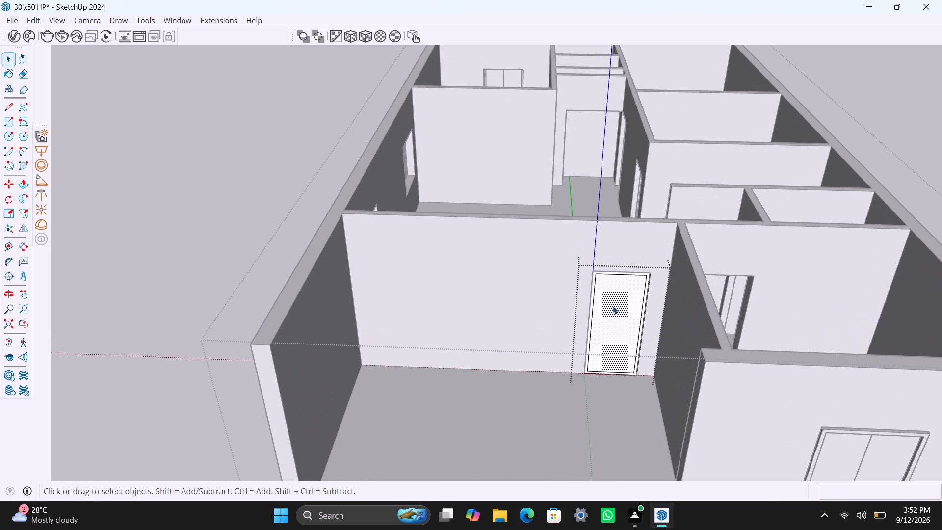
{"action": "key", "text": "Delete"}
Push/Pull the door frame's face by 2.5".
{"action": "scroll", "coordinate": [584, 326], "scroll_direction": "up", "scroll_amount": 9}
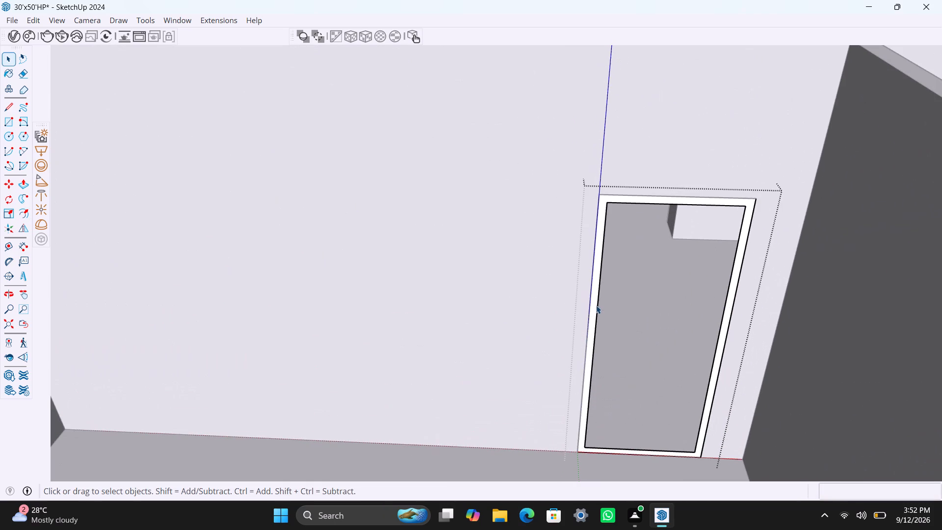
{"action": "left_click", "coordinate": [592, 299]}
{"action": "left_click", "coordinate": [599, 297]}
{"action": "scroll", "coordinate": [599, 299], "scroll_direction": "up", "scroll_amount": 2}
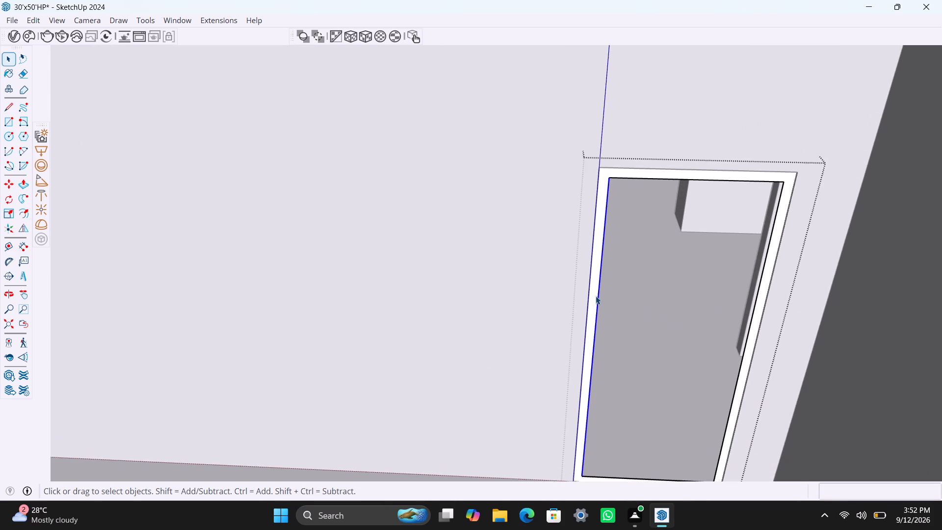
{"action": "left_click", "coordinate": [596, 296]}
{"action": "key", "text": "p"}
{"action": "left_click", "coordinate": [594, 295]}
{"action": "key", "text": "1"}
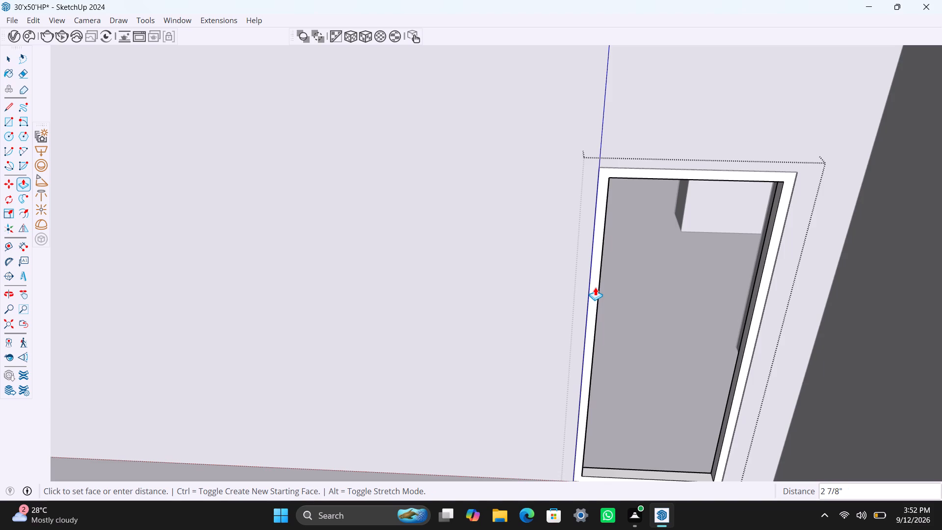
{"action": "key", "text": "BackSpace"}
{"action": "type", "text": "2.5\""}
{"action": "key", "text": "Return"}
{"action": "key", "text": "space"}
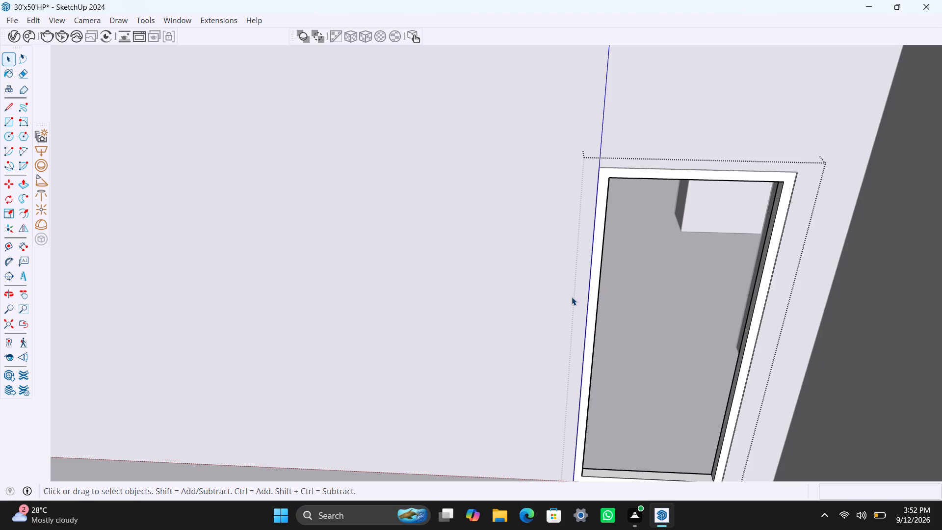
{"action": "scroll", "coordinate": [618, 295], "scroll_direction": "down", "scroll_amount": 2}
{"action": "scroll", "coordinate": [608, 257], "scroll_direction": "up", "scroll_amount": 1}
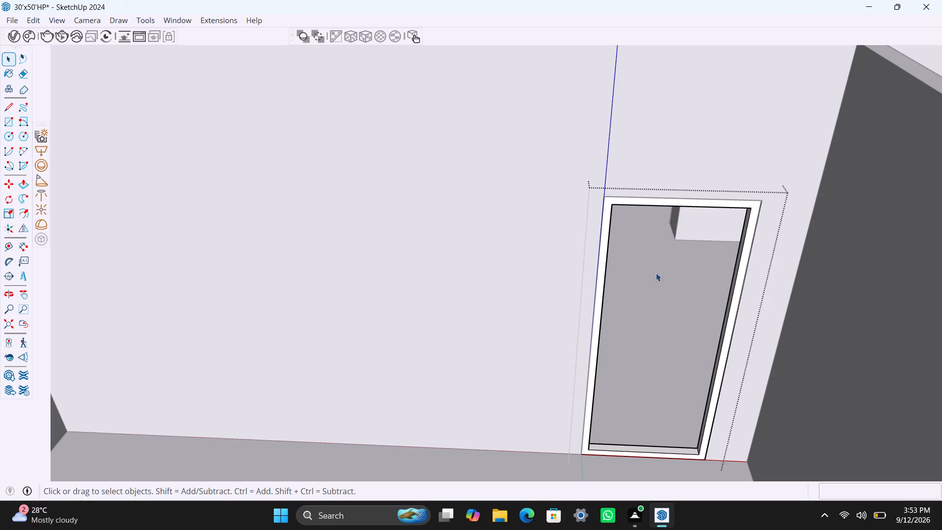
Draw a 6' 8" by 2' 8" rectangle filling the inside of the door frame and make it a group.
{"action": "key", "text": "r"}
{"action": "left_click_drag", "start_coordinate": [612, 203], "coordinate": [620, 222]}
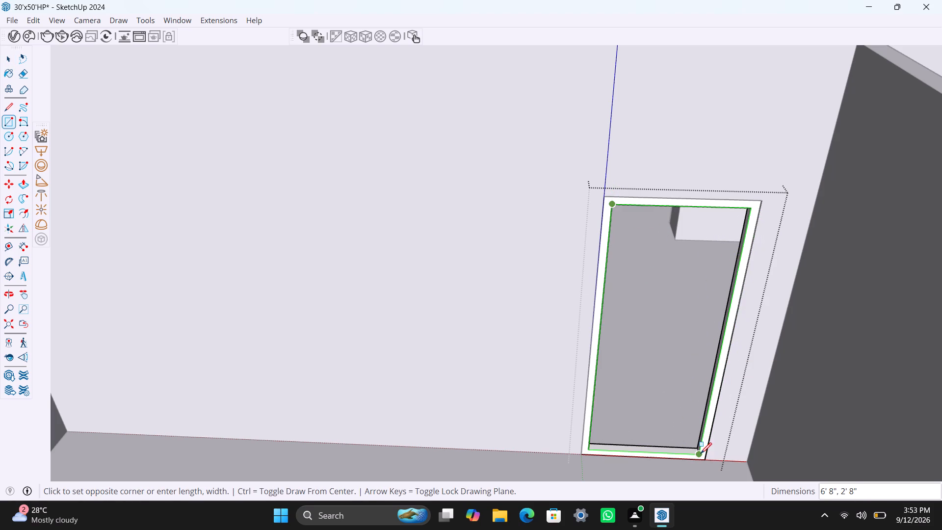
{"action": "left_click", "coordinate": [700, 453]}
{"action": "key", "text": "space"}
{"action": "double_click", "coordinate": [663, 414]}
{"action": "right_click", "coordinate": [663, 414]}
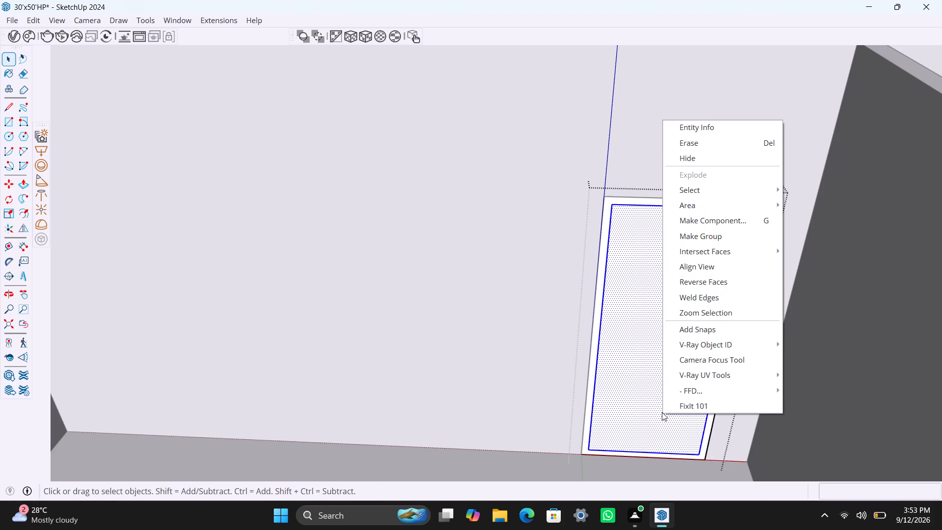
{"action": "left_click", "coordinate": [738, 246]}
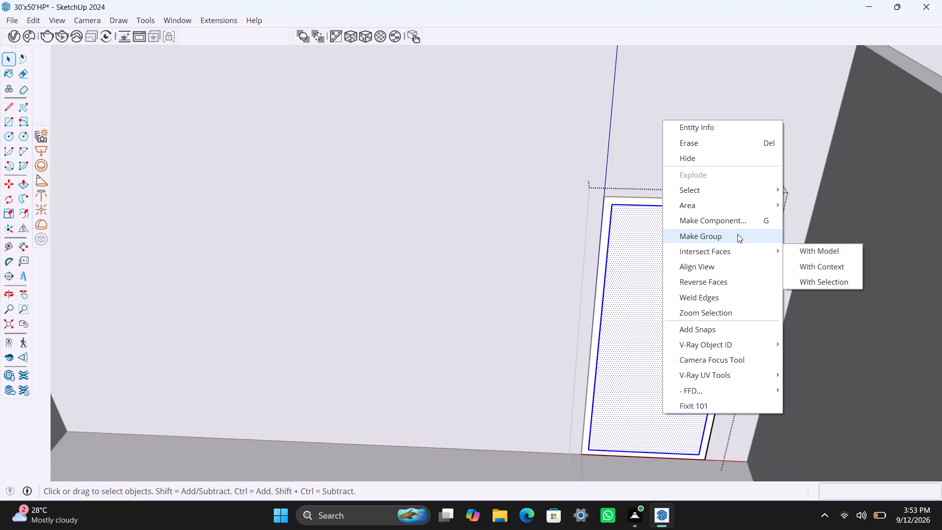
{"action": "left_click", "coordinate": [736, 237]}
Inside the new door panel group, Push/Pull the panel face by 18 mm.
{"action": "triple_click", "coordinate": [684, 285]}
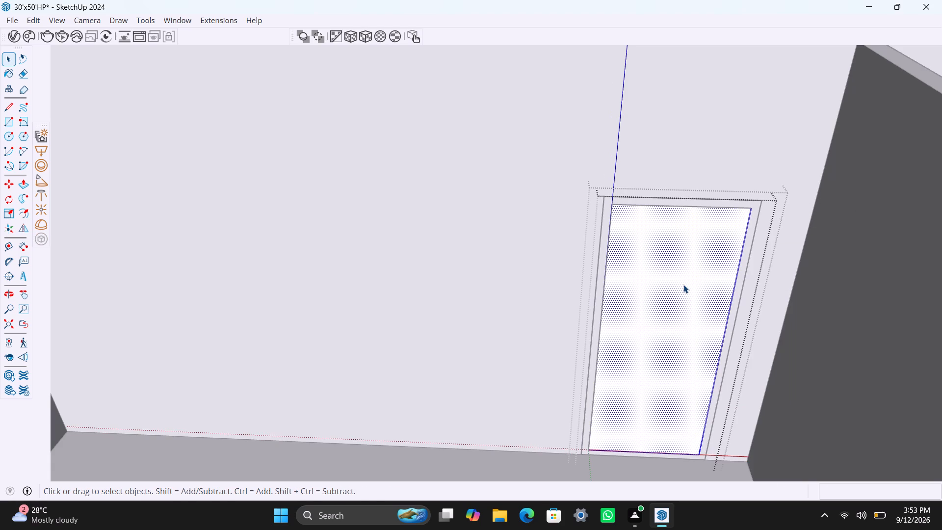
{"action": "key", "text": "p"}
{"action": "left_click", "coordinate": [683, 285]}
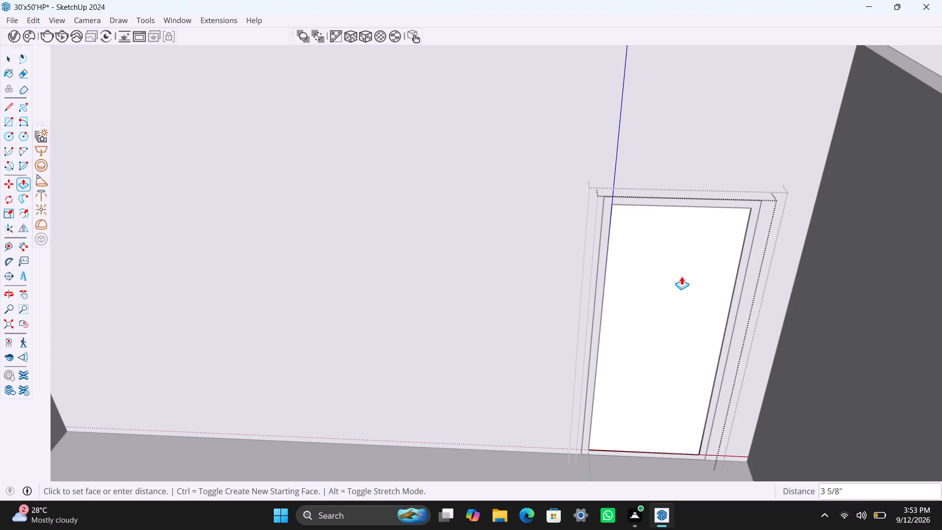
{"action": "type", "text": "18MM"}
{"action": "key", "text": "Return"}
{"action": "key", "text": "space"}
Draw a small upright rectangle about 6 1/2" by 2 1/8" near the door panel's side edge at handle height and make it a group.
{"action": "key", "text": "r"}
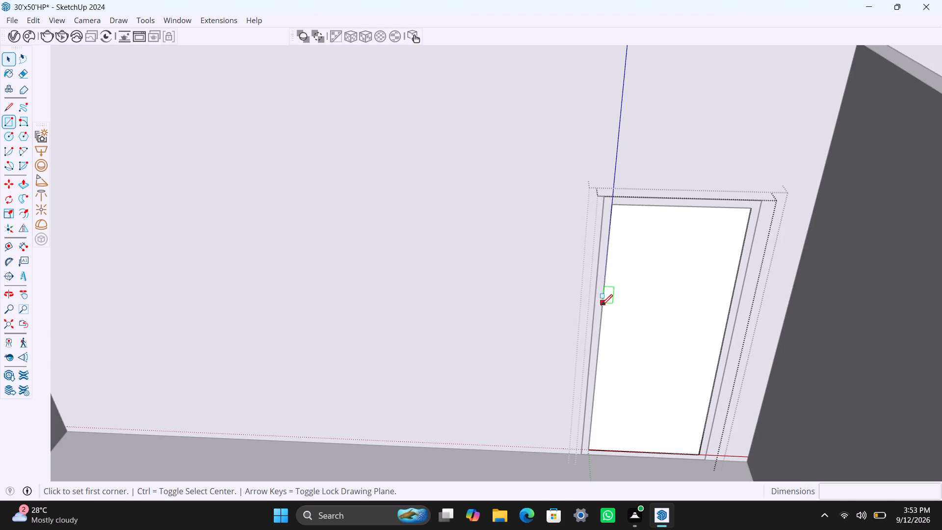
{"action": "scroll", "coordinate": [612, 332], "scroll_direction": "up", "scroll_amount": 2}
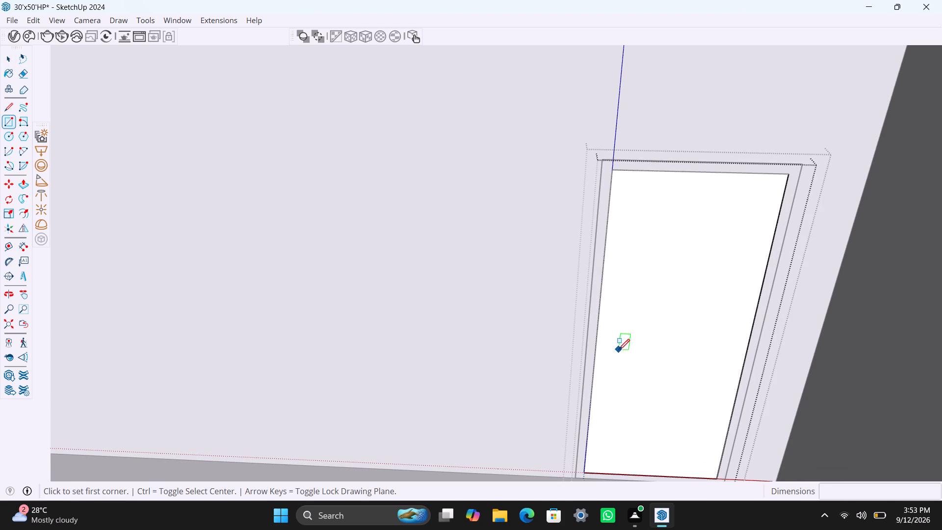
{"action": "left_click", "coordinate": [619, 350]}
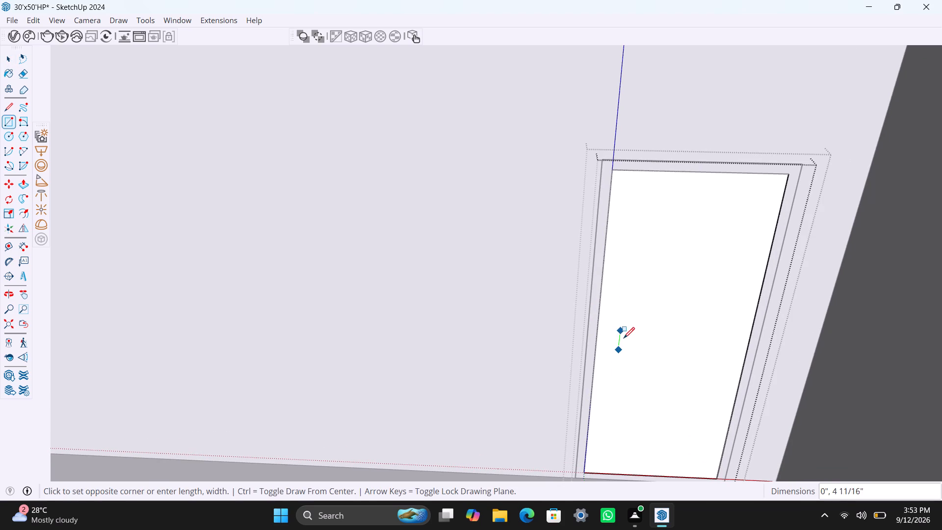
{"action": "key", "text": "Escape"}
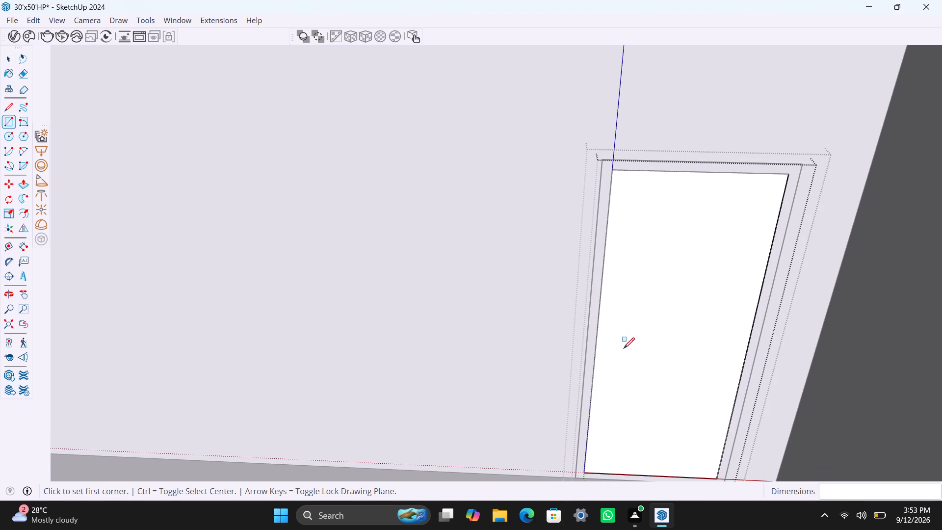
{"action": "scroll", "coordinate": [615, 345], "scroll_direction": "up", "scroll_amount": 2}
{"action": "left_click", "coordinate": [617, 325]}
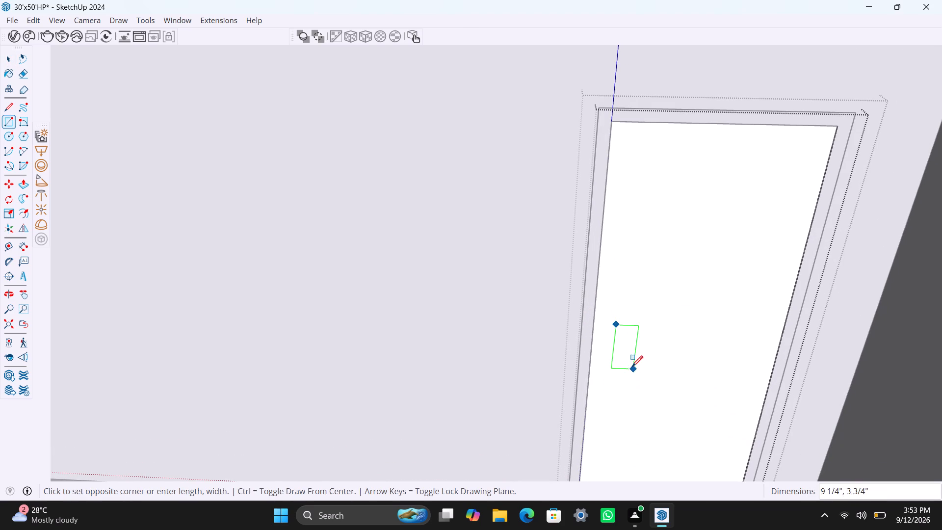
{"action": "scroll", "coordinate": [631, 373], "scroll_direction": "up", "scroll_amount": 2}
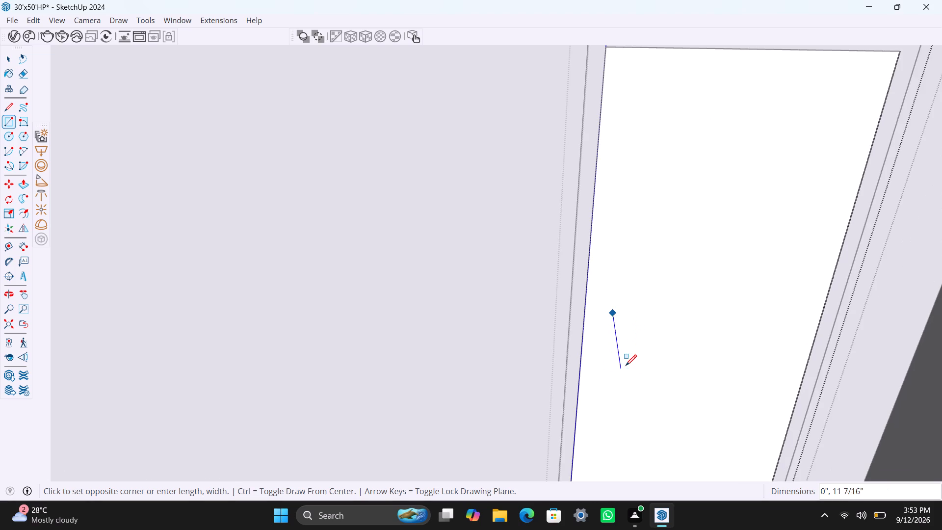
{"action": "scroll", "coordinate": [626, 366], "scroll_direction": "up", "scroll_amount": 2}
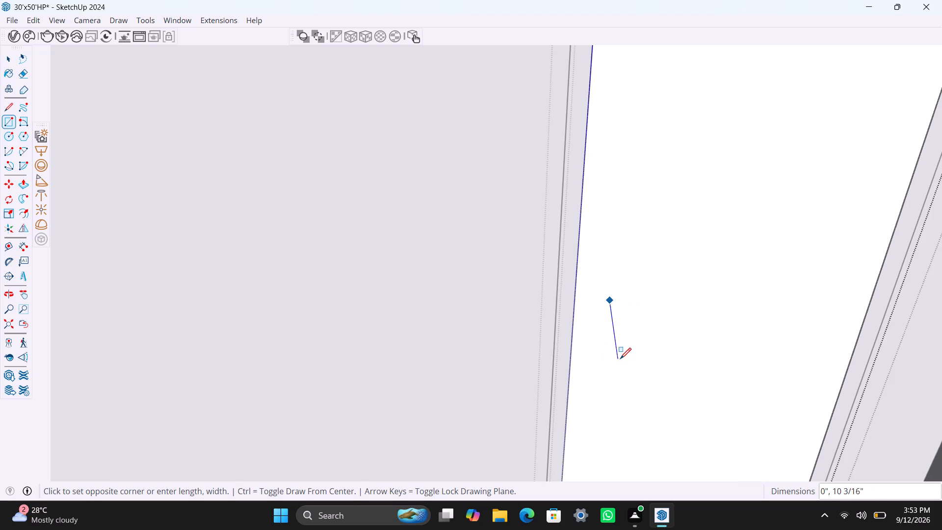
{"action": "scroll", "coordinate": [615, 356], "scroll_direction": "up", "scroll_amount": 2}
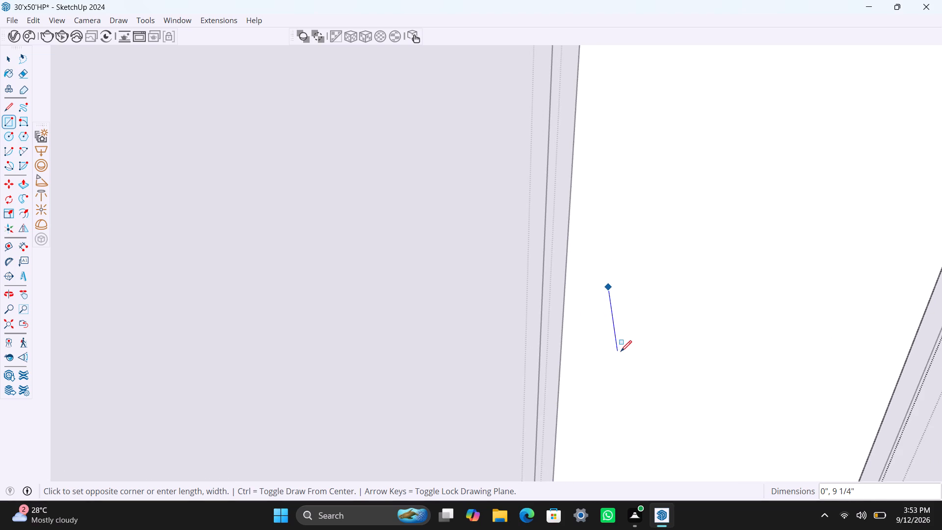
{"action": "left_click", "coordinate": [625, 345]}
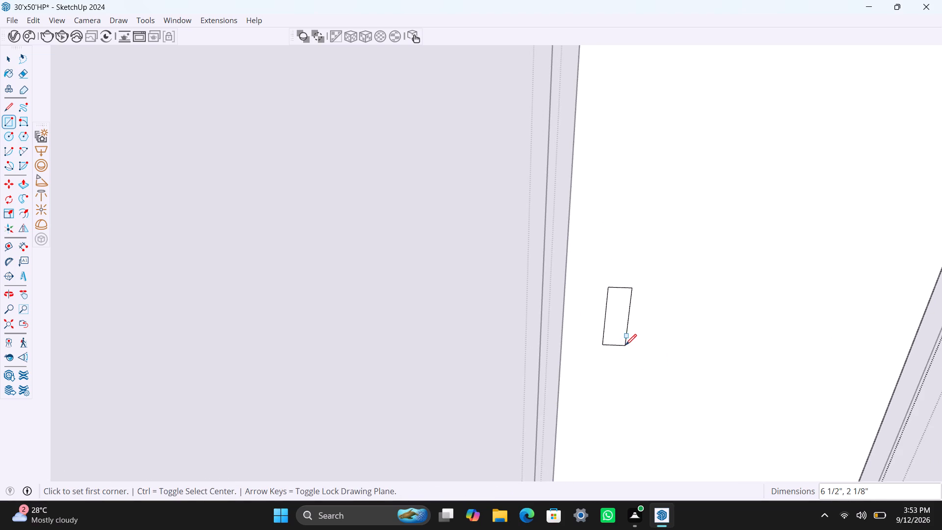
{"action": "key", "text": "space"}
{"action": "double_click", "coordinate": [620, 331]}
{"action": "right_click", "coordinate": [615, 331]}
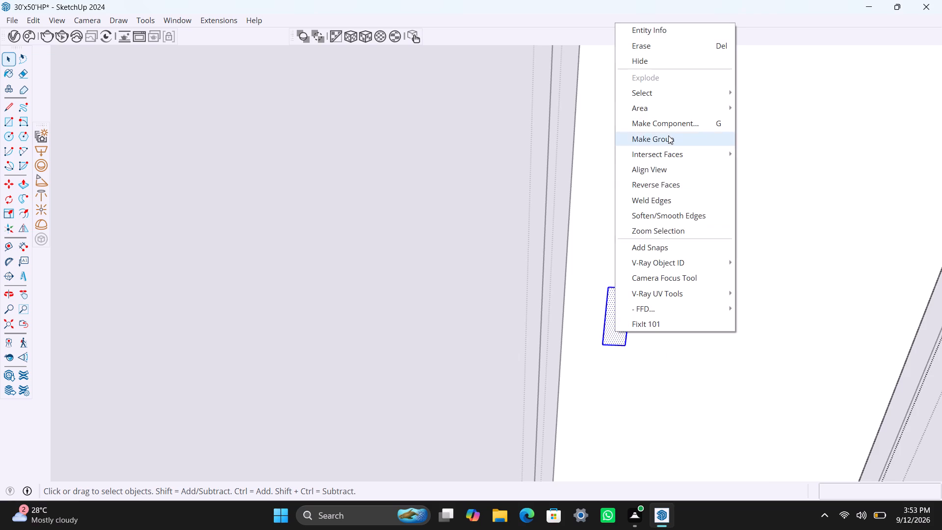
{"action": "left_click", "coordinate": [668, 135]}
Inside the handle group, Push/Pull the small rectangle's face by 0.5".
{"action": "double_click", "coordinate": [623, 331]}
{"action": "left_click", "coordinate": [623, 331]}
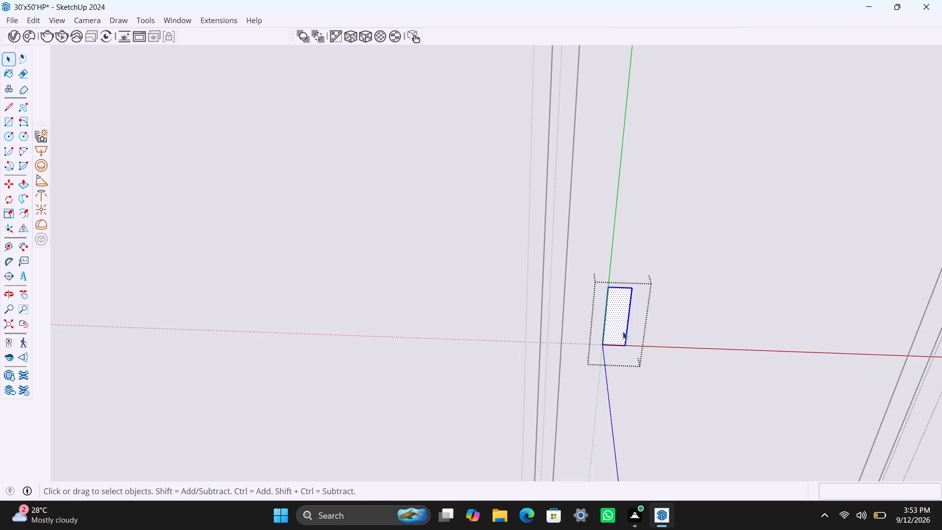
{"action": "key", "text": "p"}
{"action": "left_click", "coordinate": [623, 331]}
{"action": "type", "text": "0.5\""}
{"action": "key", "text": "Return"}
{"action": "key", "text": "space"}
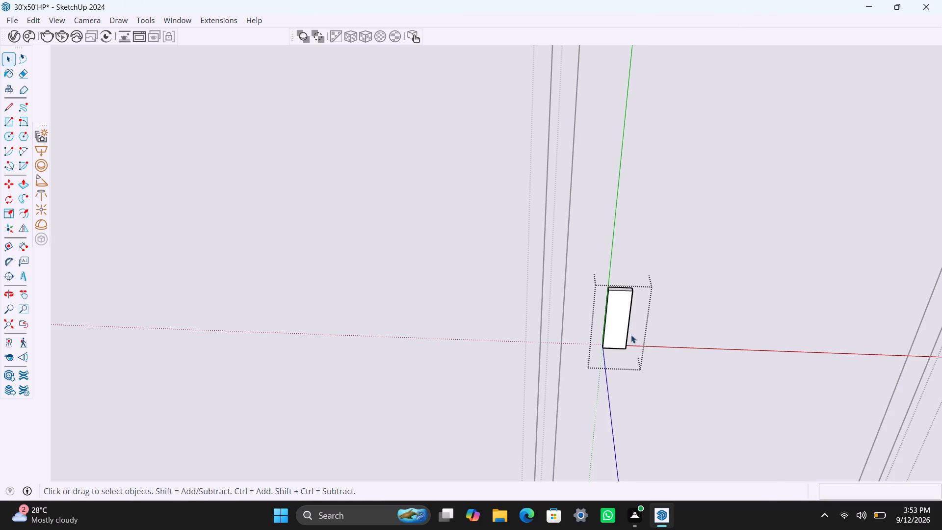
Narrow the handle block by pushing its side face inward by about 7/8".
{"action": "scroll", "coordinate": [635, 333], "scroll_direction": "up", "scroll_amount": 3}
{"action": "middle_click_drag", "start_coordinate": [607, 331], "coordinate": [466, 333]}
{"action": "scroll", "coordinate": [613, 380], "scroll_direction": "up", "scroll_amount": 5}
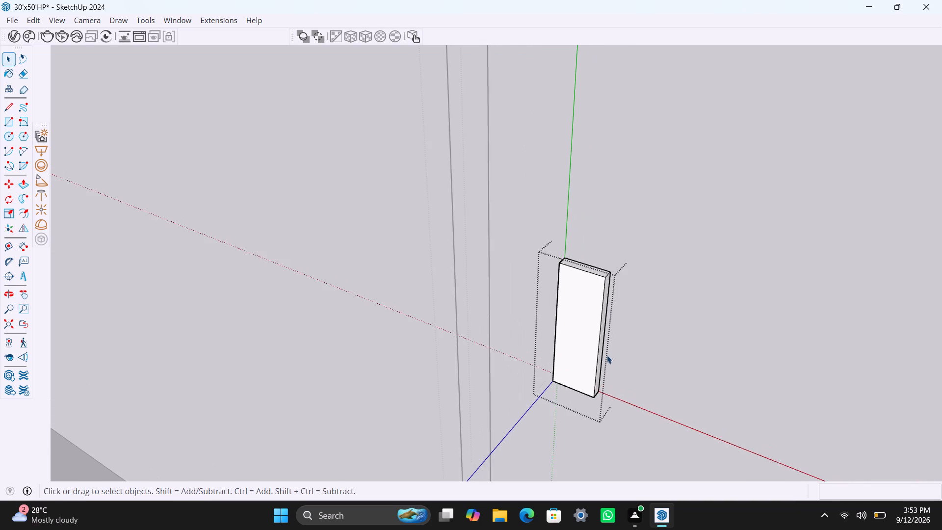
{"action": "scroll", "coordinate": [607, 355], "scroll_direction": "up", "scroll_amount": 6}
{"action": "left_click", "coordinate": [599, 331]}
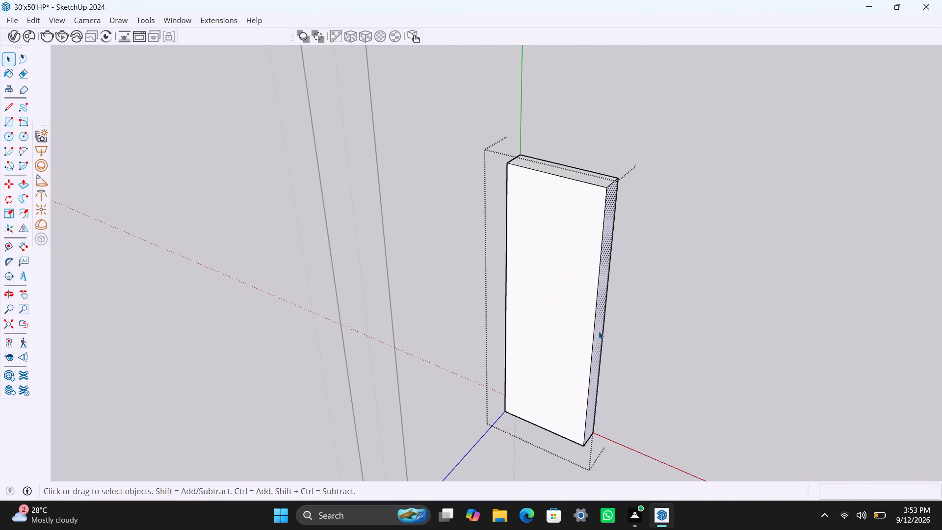
{"action": "key", "text": "p"}
{"action": "left_click_drag", "start_coordinate": [599, 331], "coordinate": [569, 319]}
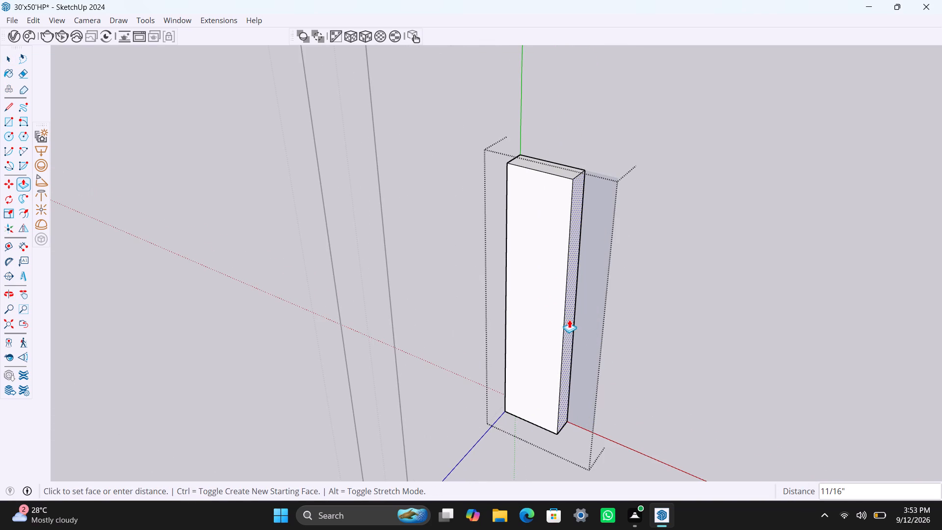
{"action": "left_click_drag", "start_coordinate": [569, 319], "coordinate": [562, 316]}
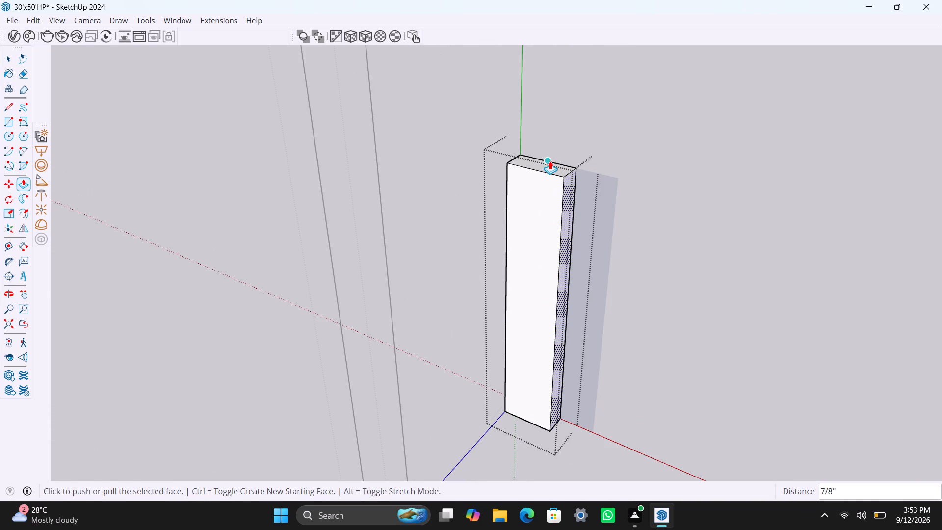
Shorten the handle block by pushing its top face down, and leave the handle and door groups.
{"action": "key", "text": "space"}
{"action": "left_click", "coordinate": [555, 166]}
{"action": "key", "text": "p"}
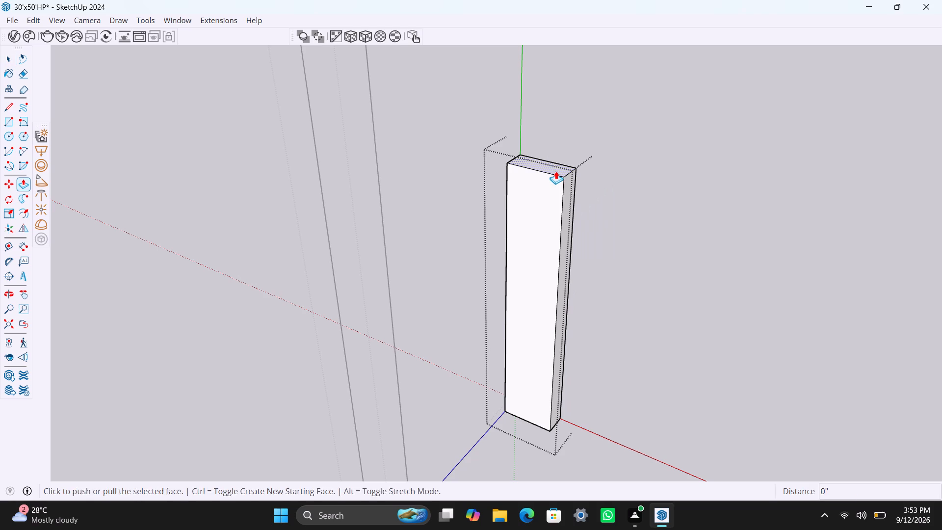
{"action": "left_click_drag", "start_coordinate": [556, 171], "coordinate": [549, 238]}
{"action": "key", "text": "space"}
{"action": "left_click", "coordinate": [679, 246]}
{"action": "scroll", "coordinate": [595, 293], "scroll_direction": "down", "scroll_amount": 7}
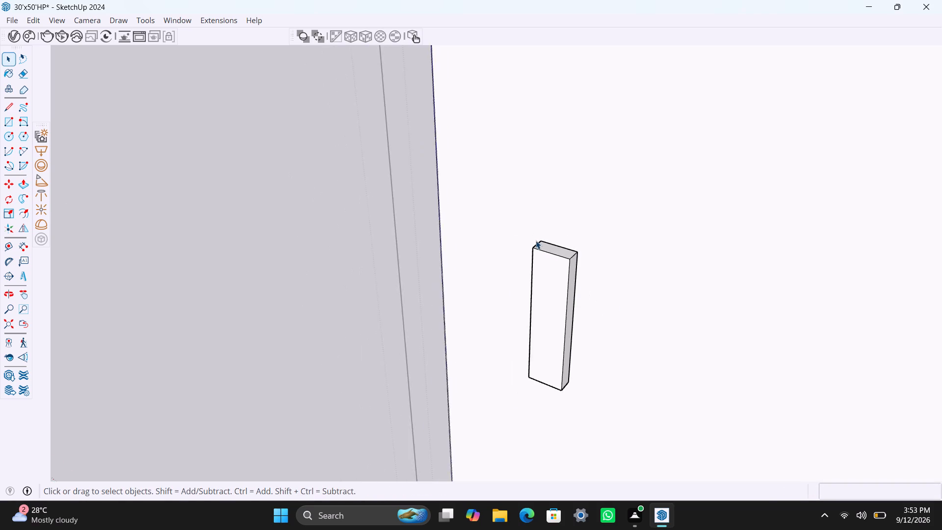
{"action": "scroll", "coordinate": [536, 240], "scroll_direction": "down", "scroll_amount": 20}
{"action": "scroll", "coordinate": [536, 240], "scroll_direction": "down", "scroll_amount": 7}
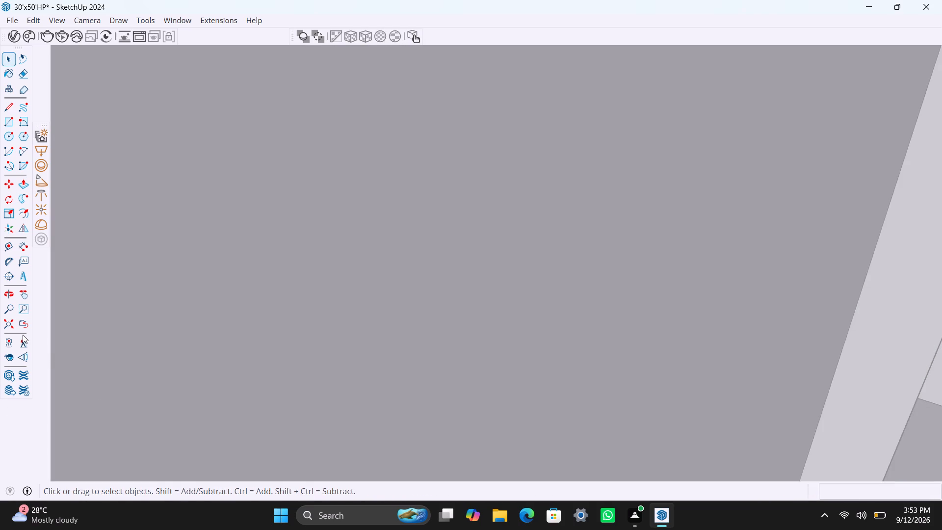
{"action": "left_click", "coordinate": [7, 326]}
{"action": "scroll", "coordinate": [316, 388], "scroll_direction": "down", "scroll_amount": 3}
{"action": "middle_click_drag", "start_coordinate": [393, 382], "coordinate": [577, 381]}
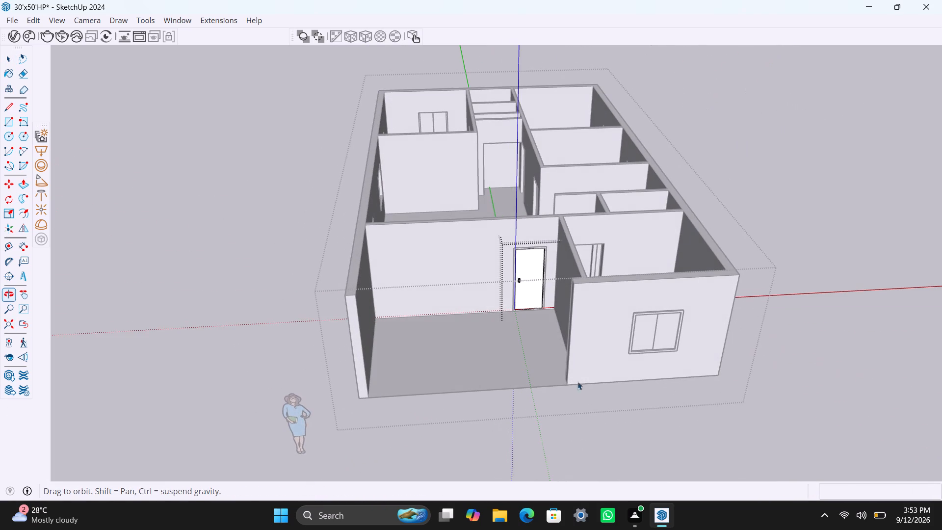
{"action": "middle_click_drag", "start_coordinate": [577, 381], "coordinate": [577, 384]}
{"action": "left_click", "coordinate": [486, 177]}
{"action": "scroll", "coordinate": [497, 216], "scroll_direction": "down", "scroll_amount": 3}
{"action": "middle_click_drag", "start_coordinate": [485, 213], "coordinate": [446, 377], "text": "shift"}
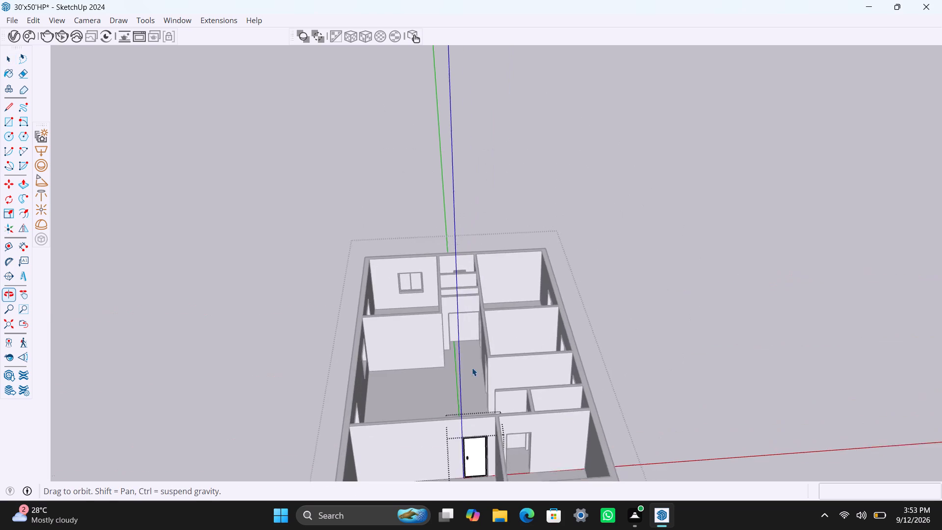
{"action": "left_click", "coordinate": [576, 319]}
Draw a 7' high rectangle filling the narrower doorway opening in the corner room's inner wall, and make it a group.
{"action": "scroll", "coordinate": [473, 380], "scroll_direction": "up", "scroll_amount": 5}
{"action": "middle_click_drag", "start_coordinate": [448, 377], "coordinate": [377, 391]}
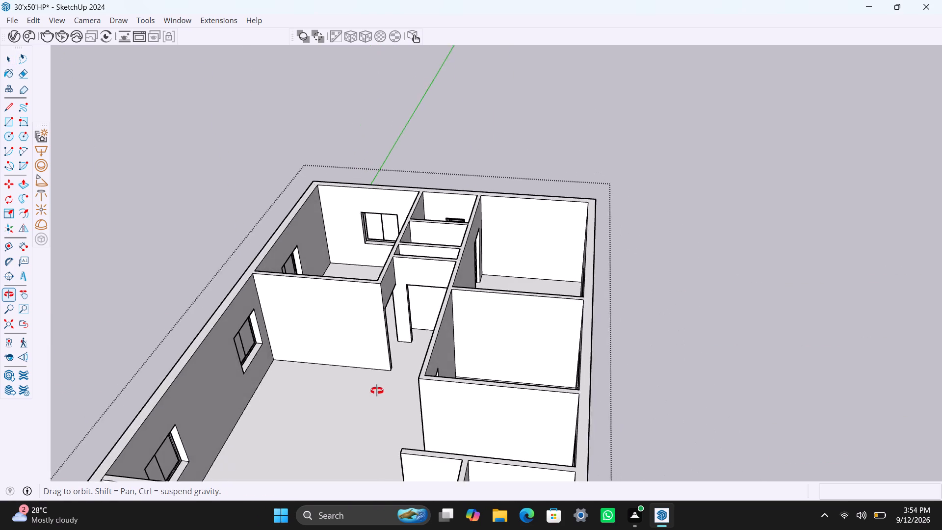
{"action": "middle_click_drag", "start_coordinate": [377, 391], "coordinate": [311, 367]}
{"action": "scroll", "coordinate": [382, 262], "scroll_direction": "up", "scroll_amount": 2}
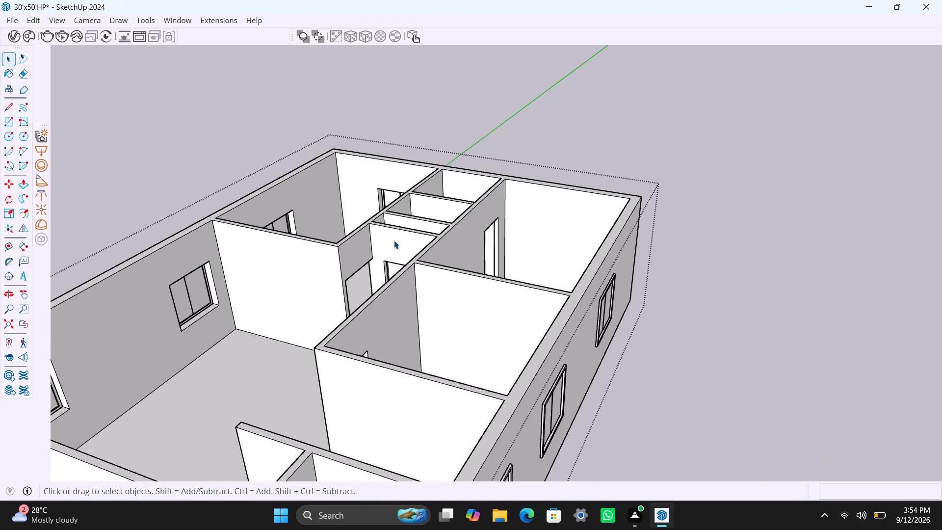
{"action": "scroll", "coordinate": [368, 258], "scroll_direction": "down", "scroll_amount": 2}
{"action": "middle_click_drag", "start_coordinate": [385, 288], "coordinate": [218, 383]}
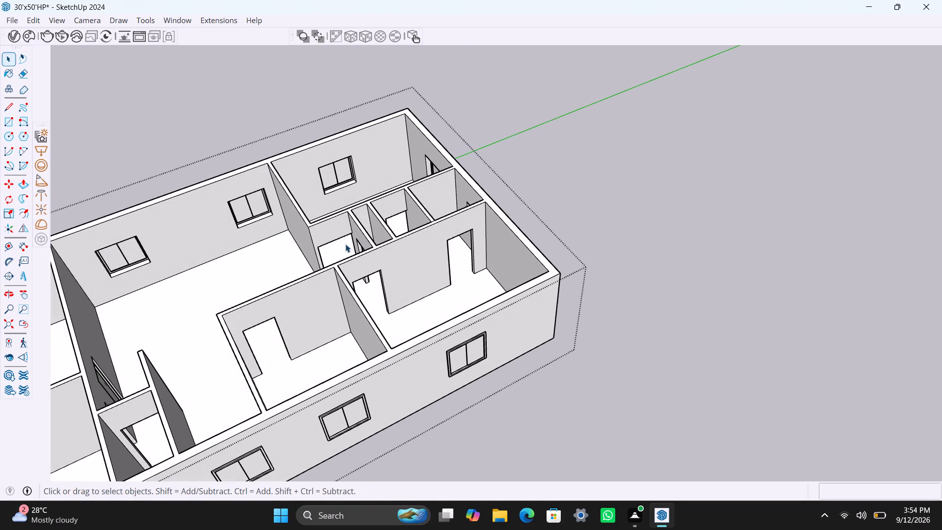
{"action": "middle_click_drag", "start_coordinate": [338, 273], "coordinate": [494, 345]}
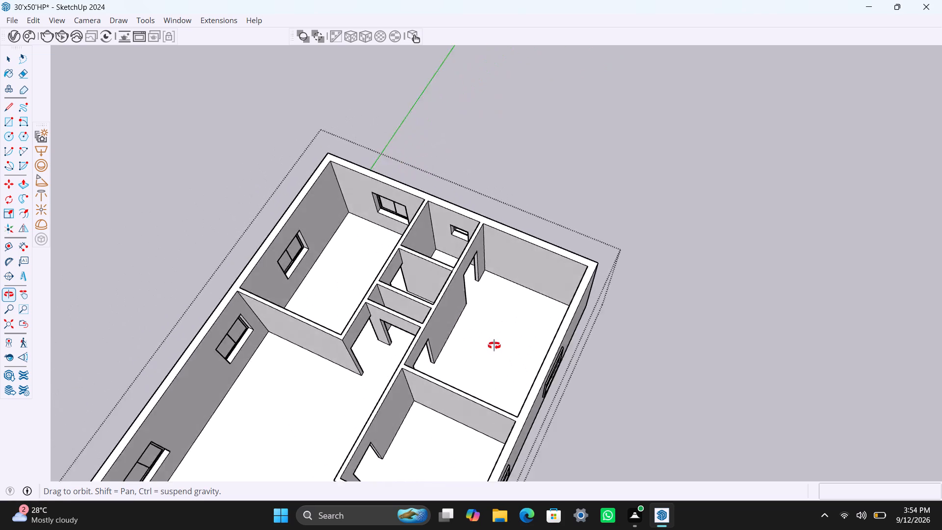
{"action": "middle_click_drag", "start_coordinate": [494, 345], "coordinate": [925, 328]}
{"action": "scroll", "coordinate": [552, 353], "scroll_direction": "up", "scroll_amount": 3}
{"action": "middle_click_drag", "start_coordinate": [537, 383], "coordinate": [648, 363]}
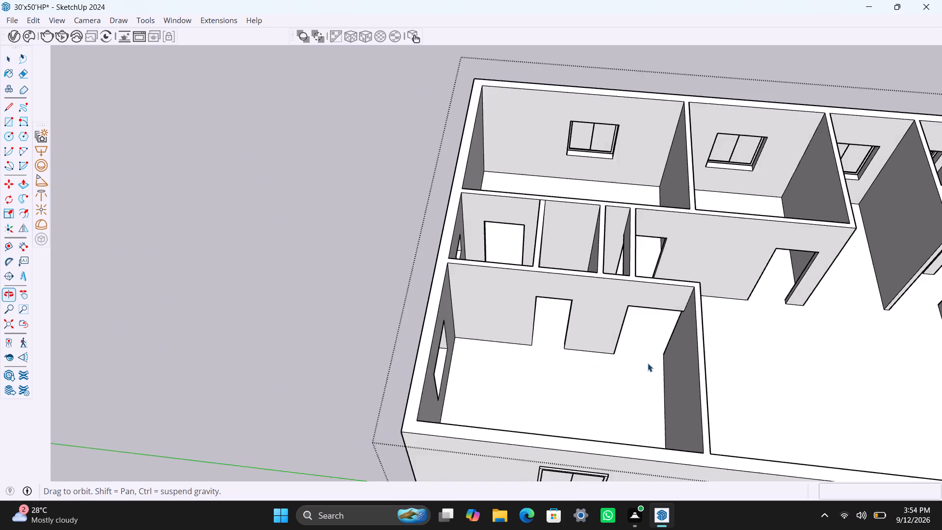
{"action": "middle_click_drag", "start_coordinate": [648, 363], "coordinate": [648, 364]}
{"action": "scroll", "coordinate": [576, 301], "scroll_direction": "up", "scroll_amount": 4}
{"action": "middle_click_drag", "start_coordinate": [600, 310], "coordinate": [601, 288]}
{"action": "scroll", "coordinate": [601, 288], "scroll_direction": "up", "scroll_amount": 1}
{"action": "key", "text": "r"}
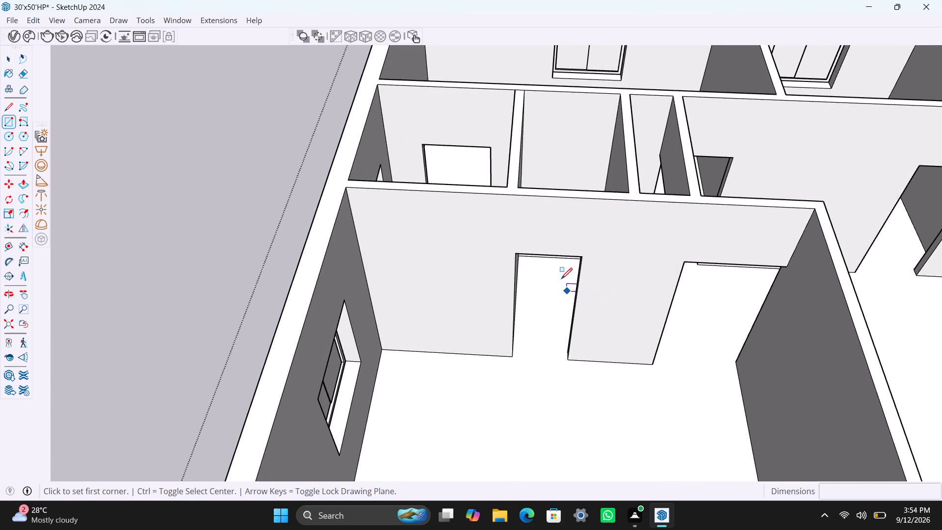
{"action": "left_click_drag", "start_coordinate": [519, 251], "coordinate": [521, 271]}
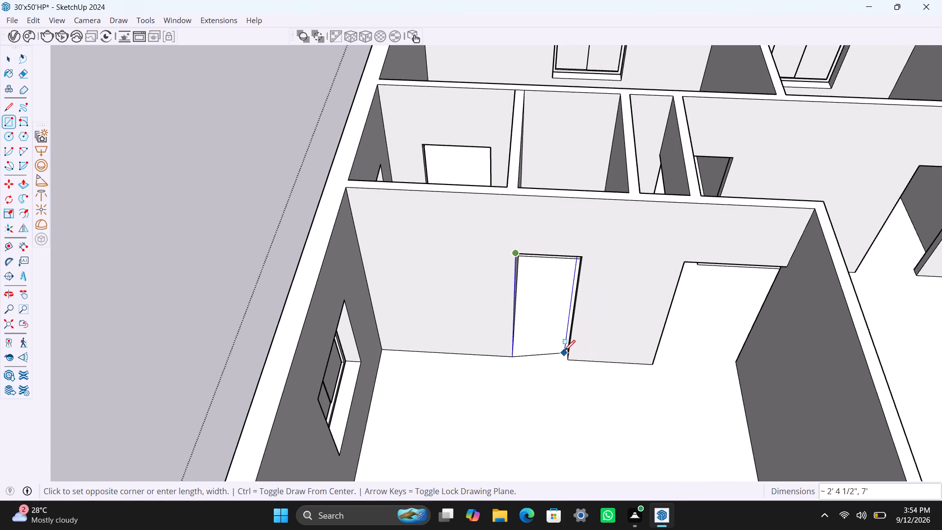
{"action": "left_click", "coordinate": [571, 357]}
{"action": "key", "text": "space"}
{"action": "double_click", "coordinate": [561, 336]}
{"action": "right_click", "coordinate": [561, 335]}
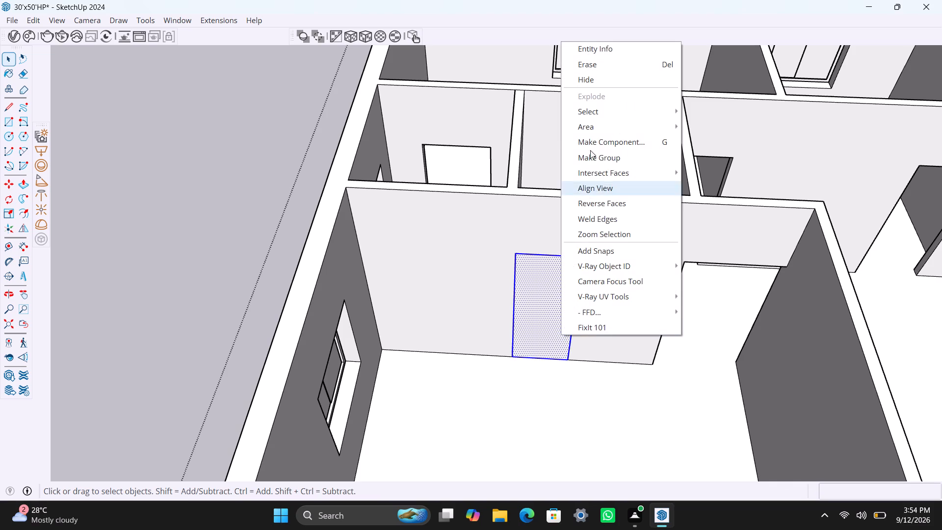
{"action": "left_click", "coordinate": [596, 156]}
Inside the new door group, offset the face's outline inward by 2" and delete the inner face to leave a frame.
{"action": "double_click", "coordinate": [525, 308]}
{"action": "left_click", "coordinate": [526, 304]}
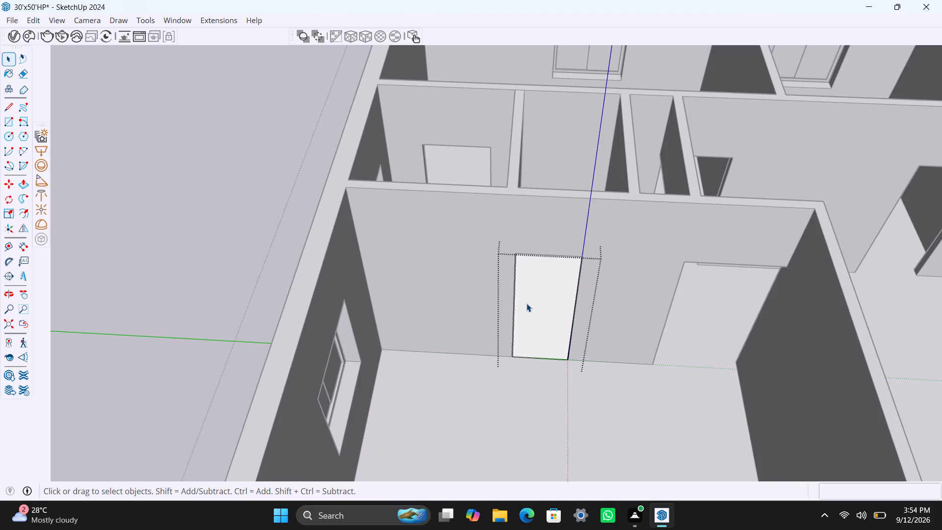
{"action": "key", "text": "f"}
{"action": "left_click", "coordinate": [527, 283]}
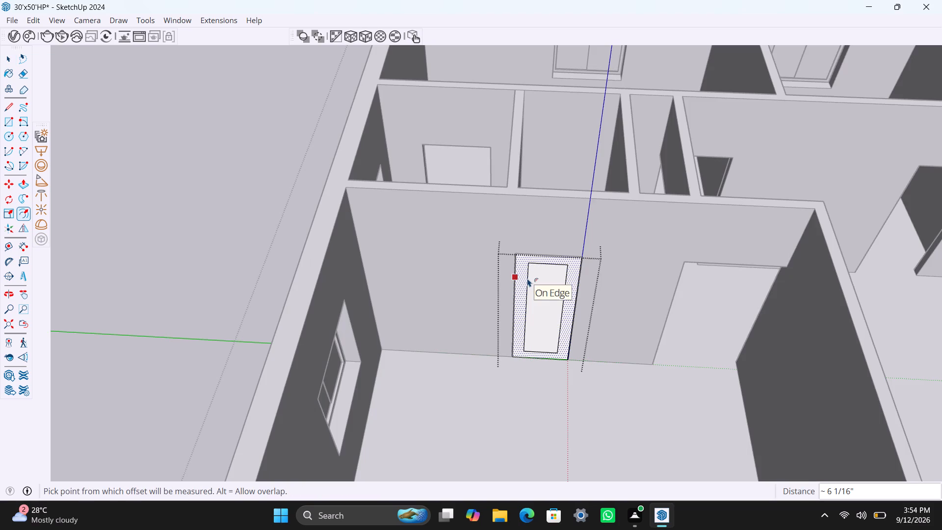
{"action": "type", "text": "2\""}
{"action": "key", "text": "Return"}
{"action": "key", "text": "space"}
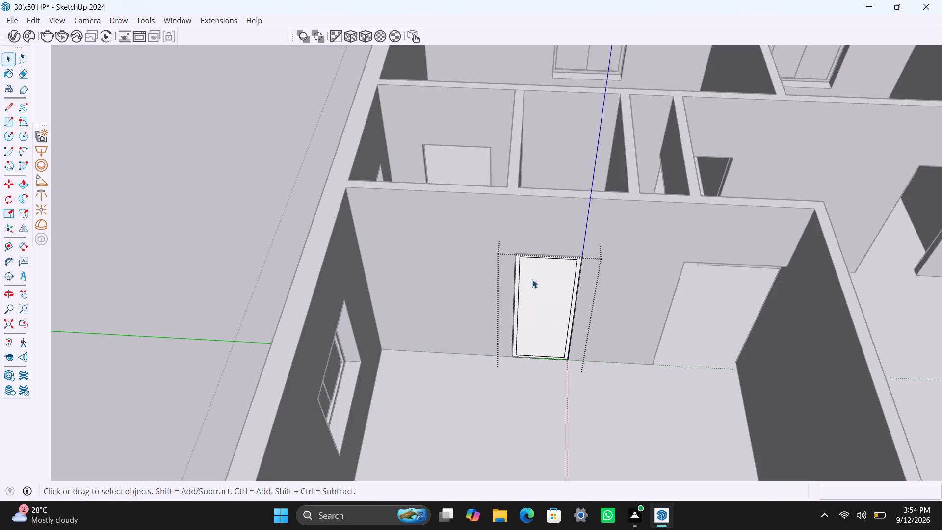
{"action": "left_click", "coordinate": [535, 283]}
{"action": "key", "text": "Delete"}
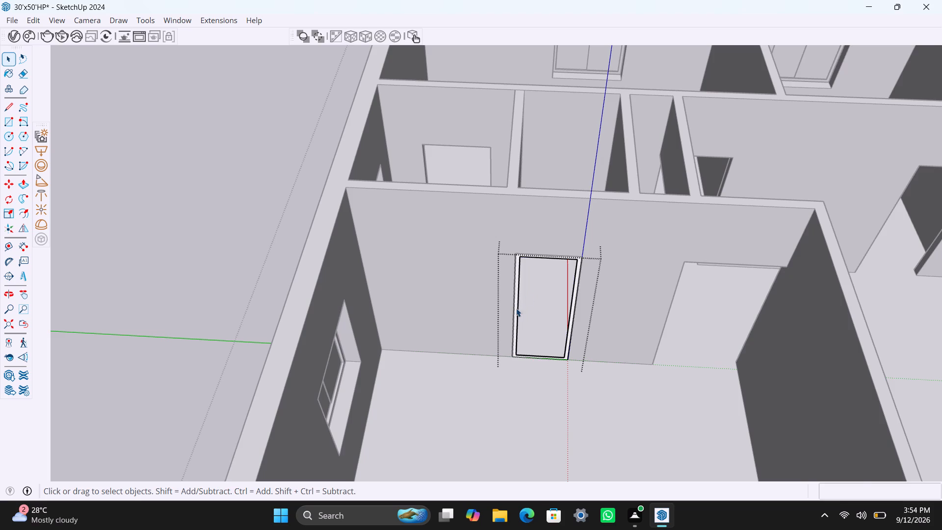
Push/Pull the door frame's face by 2.5".
{"action": "scroll", "coordinate": [516, 308], "scroll_direction": "up", "scroll_amount": 6}
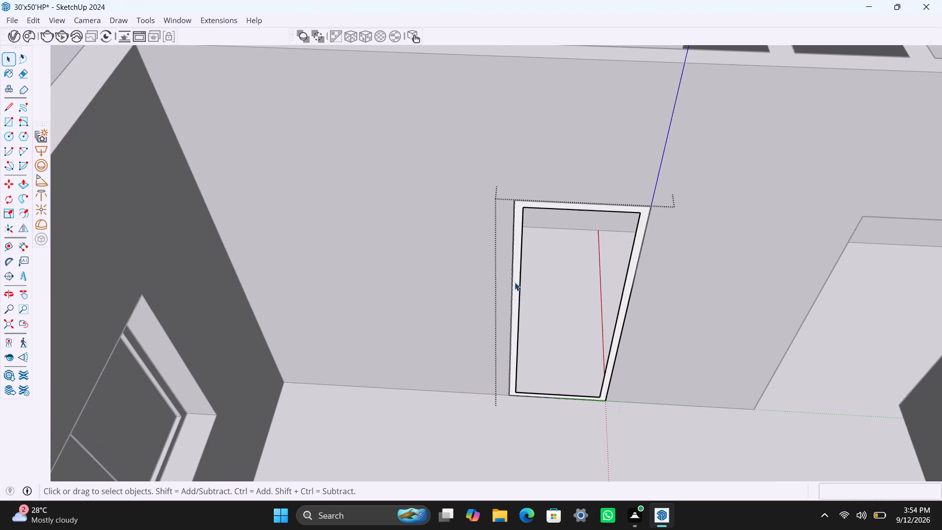
{"action": "left_click", "coordinate": [515, 282]}
{"action": "key", "text": "p"}
{"action": "left_click", "coordinate": [517, 279]}
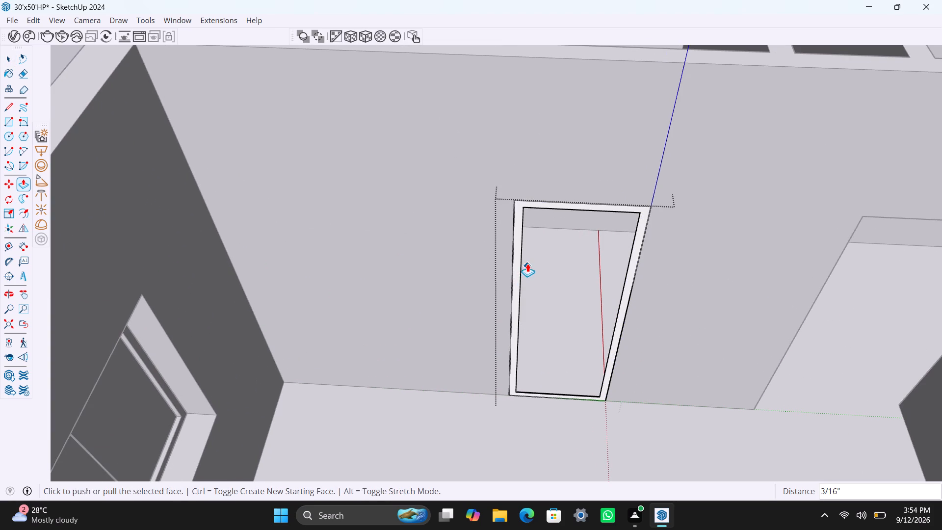
{"action": "left_click", "coordinate": [519, 296]}
{"action": "type", "text": "2.5\""}
{"action": "key", "text": "Return"}
{"action": "key", "text": "space"}
Draw a rectangle filling the inside of the door frame, corner to corner, and make it a group.
{"action": "key", "text": "r"}
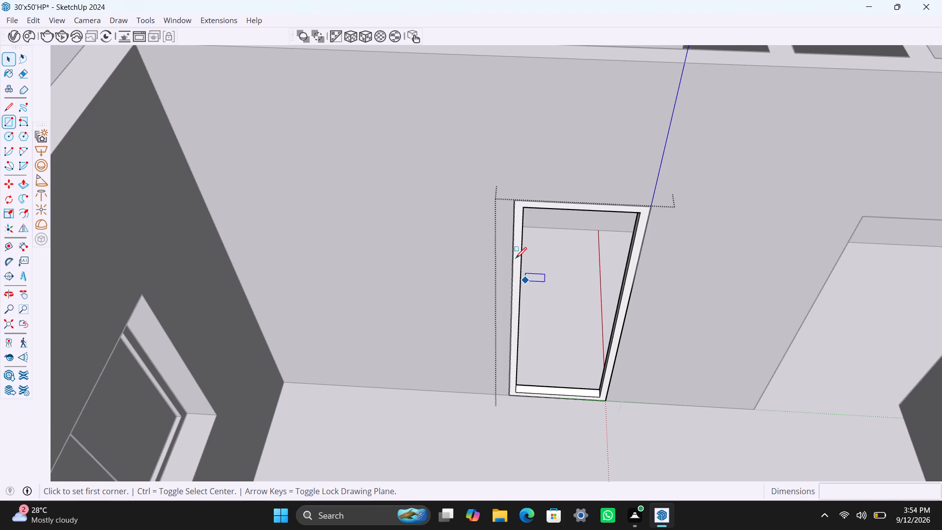
{"action": "left_click_drag", "start_coordinate": [527, 208], "coordinate": [530, 213]}
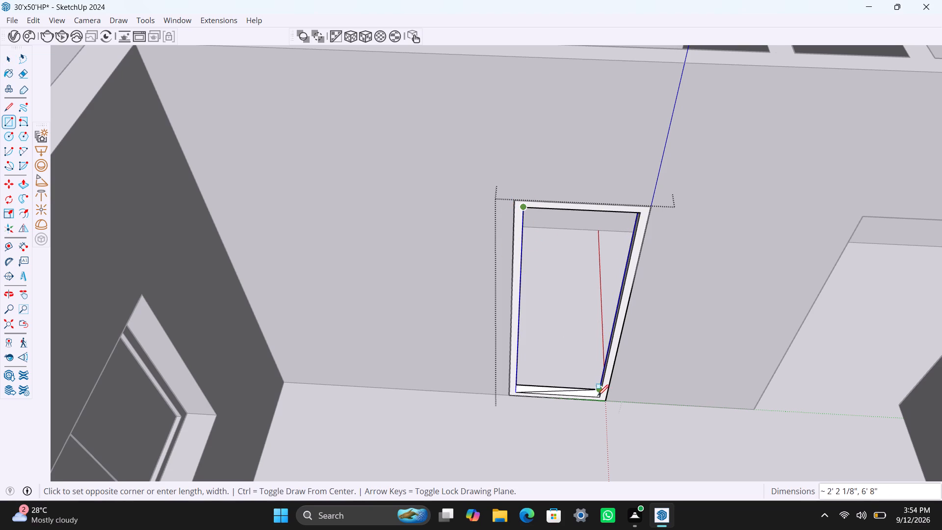
{"action": "left_click", "coordinate": [600, 396]}
{"action": "key", "text": "space"}
{"action": "double_click", "coordinate": [571, 344]}
{"action": "right_click", "coordinate": [568, 350]}
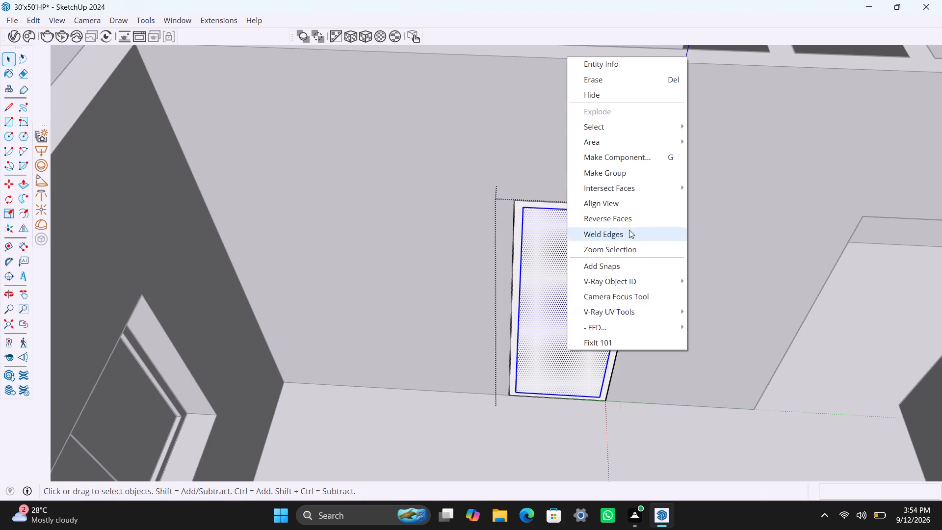
{"action": "left_click", "coordinate": [615, 173]}
Inside the panel group, Push/Pull the door panel's face by 18 mm.
{"action": "triple_click", "coordinate": [559, 310]}
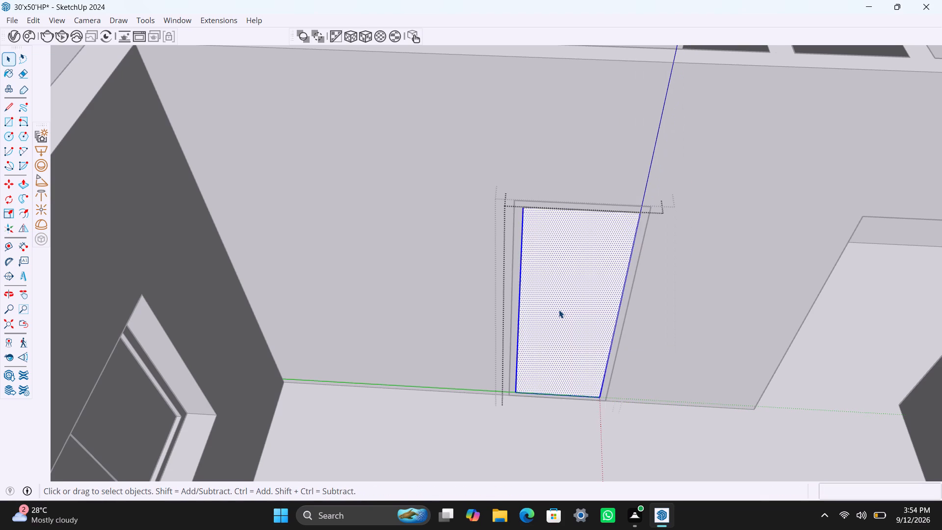
{"action": "key", "text": "p"}
{"action": "left_click", "coordinate": [559, 310]}
{"action": "type", "text": "18MM"}
{"action": "key", "text": "Return"}
{"action": "key", "text": "space"}
Draw an upright handle rectangle about 8 1/16" by 1 11/16" near the door panel's side edge at mid-height, and make it a group.
{"action": "key", "text": "r"}
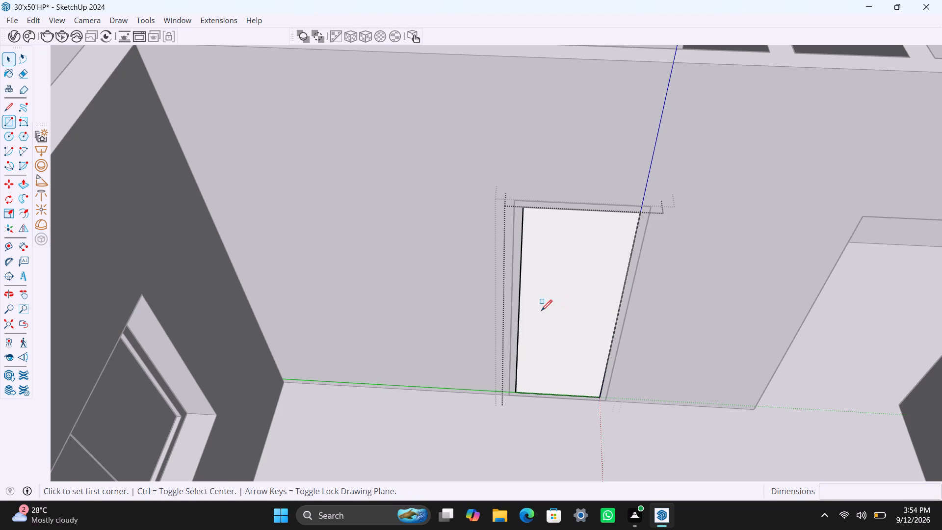
{"action": "scroll", "coordinate": [539, 311], "scroll_direction": "up", "scroll_amount": 1}
{"action": "middle_click_drag", "start_coordinate": [570, 318], "coordinate": [578, 276]}
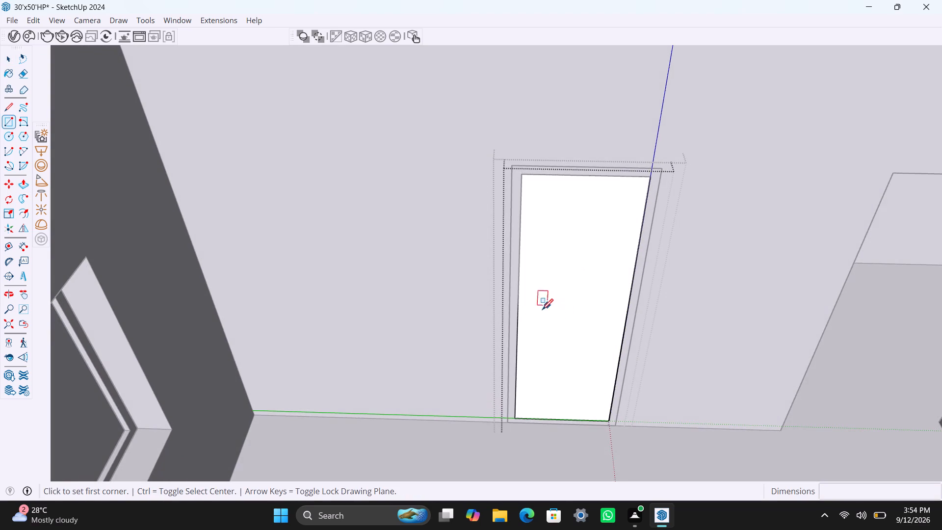
{"action": "scroll", "coordinate": [534, 305], "scroll_direction": "up", "scroll_amount": 2}
{"action": "left_click", "coordinate": [530, 306]}
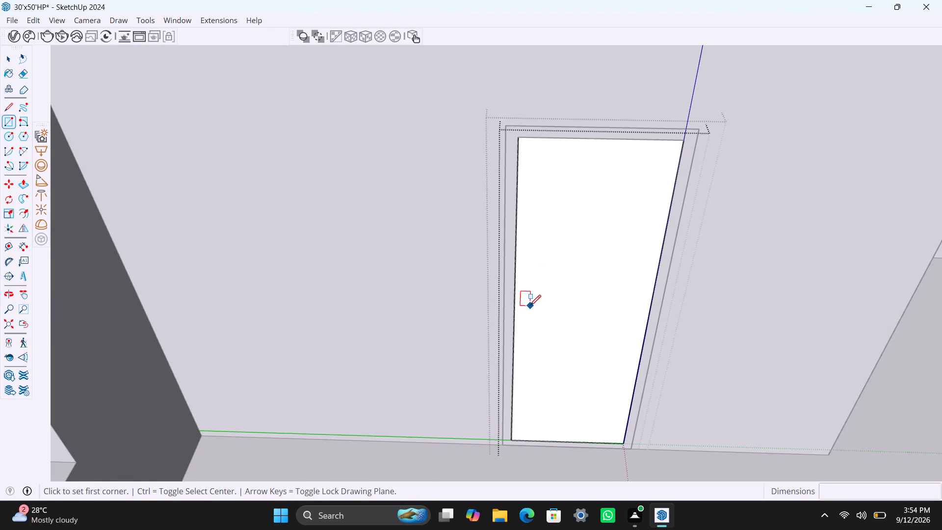
{"action": "left_click", "coordinate": [538, 335]}
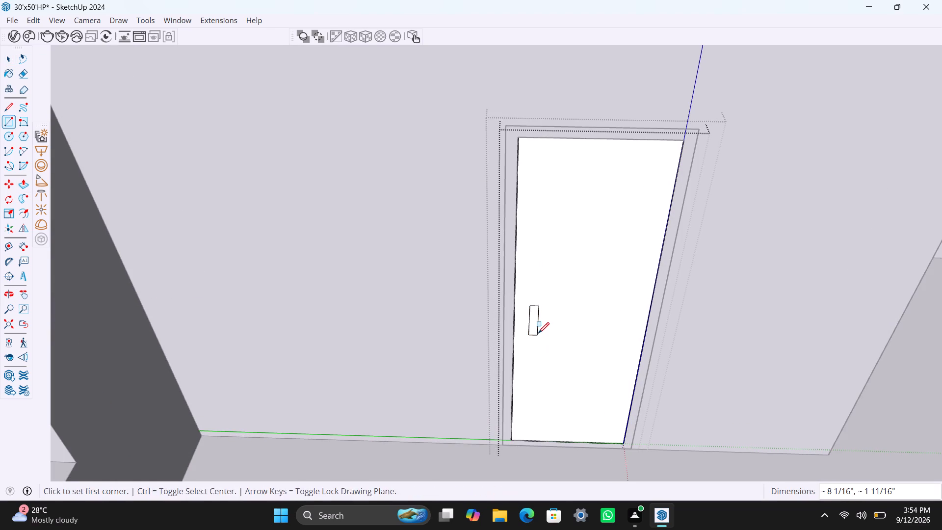
{"action": "key", "text": "space"}
{"action": "double_click", "coordinate": [533, 325]}
{"action": "right_click", "coordinate": [533, 324]}
{"action": "left_click", "coordinate": [592, 136]}
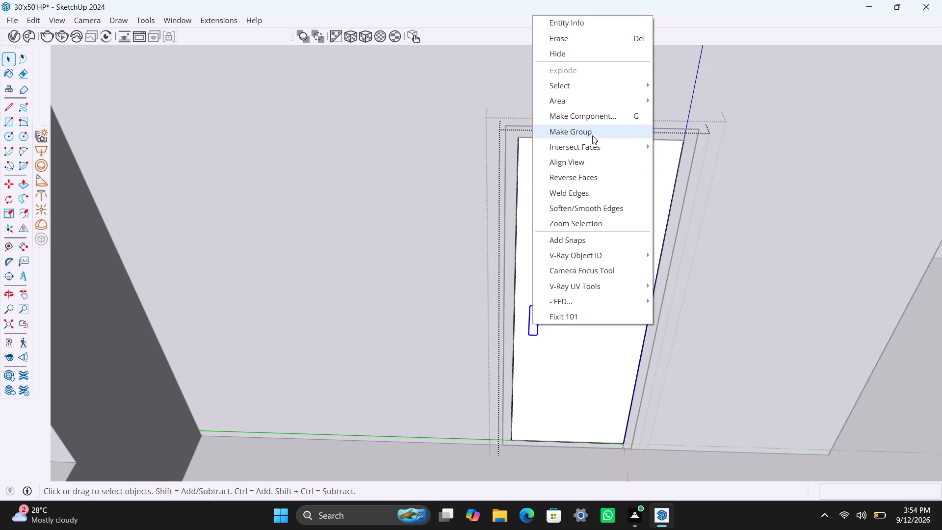
Inside the handle group, Push/Pull the handle's face by 0.5", and leave the handle, panel and door groups.
{"action": "triple_click", "coordinate": [533, 321]}
{"action": "key", "text": "p"}
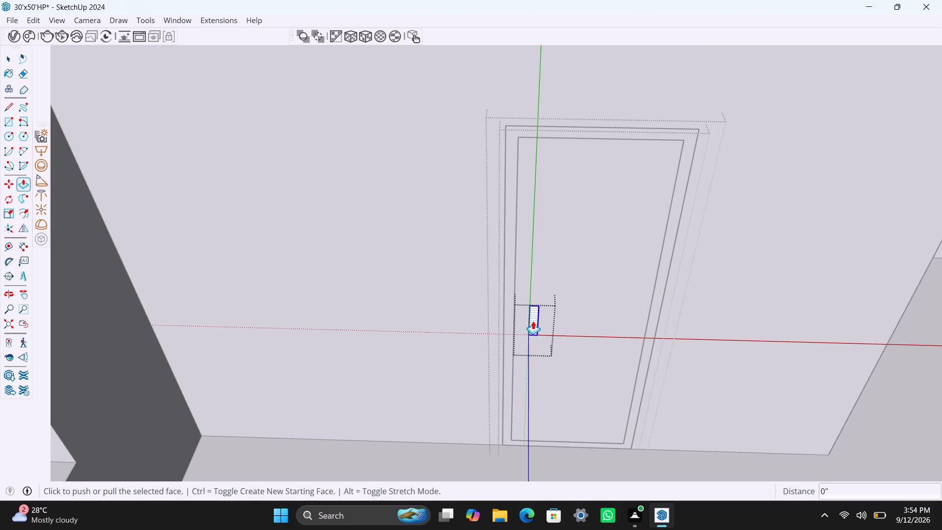
{"action": "left_click", "coordinate": [533, 321]}
{"action": "type", "text": "0.5\""}
{"action": "key", "text": "Return"}
{"action": "key", "text": "space"}
{"action": "scroll", "coordinate": [537, 312], "scroll_direction": "down", "scroll_amount": 8}
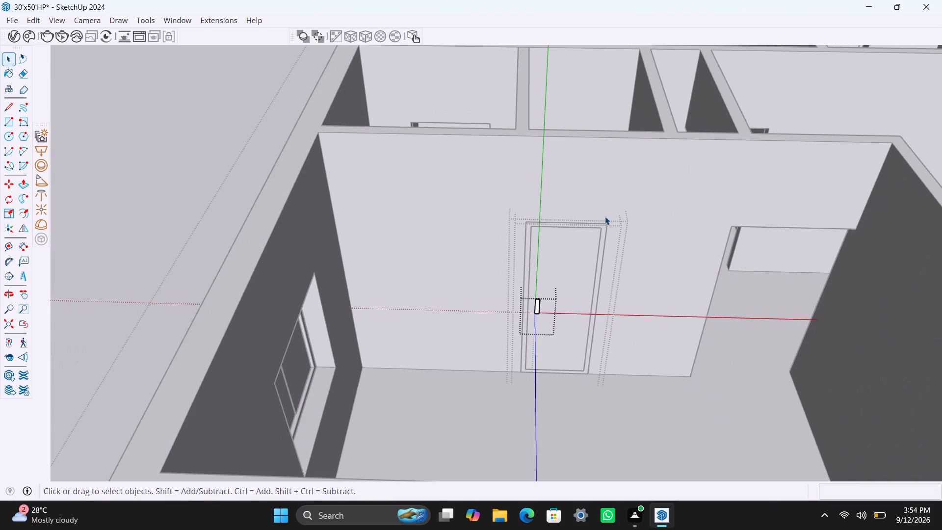
{"action": "left_click", "coordinate": [605, 216]}
{"action": "double_click", "coordinate": [654, 227]}
{"action": "scroll", "coordinate": [660, 262], "scroll_direction": "down", "scroll_amount": 4}
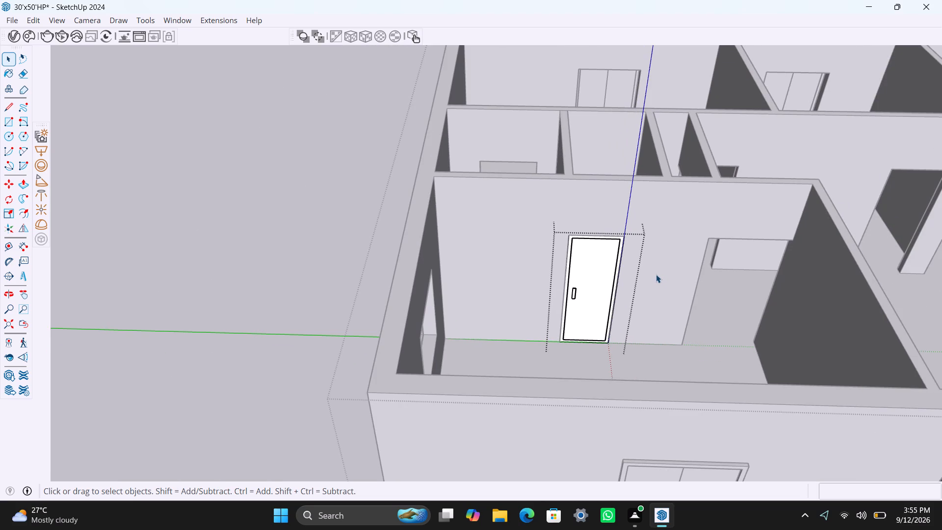
{"action": "scroll", "coordinate": [657, 273], "scroll_direction": "down", "scroll_amount": 3}
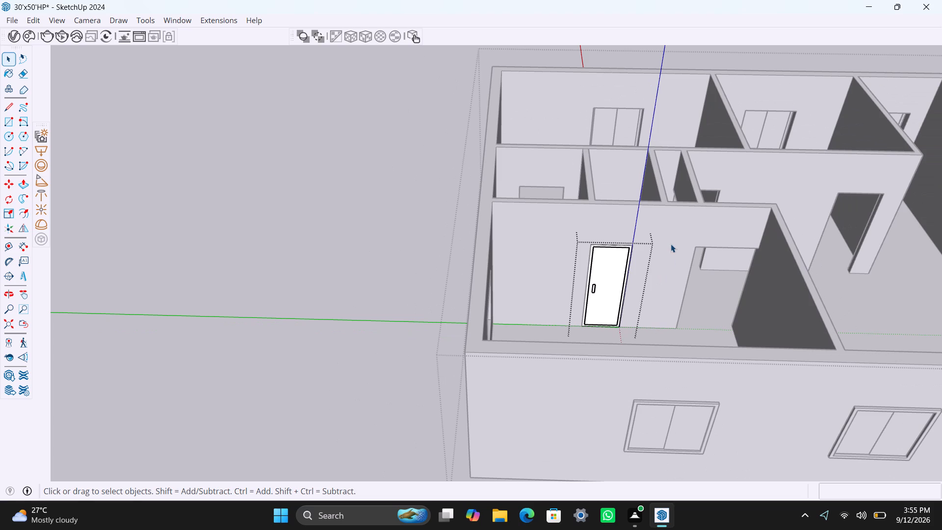
{"action": "scroll", "coordinate": [662, 237], "scroll_direction": "down", "scroll_amount": 4}
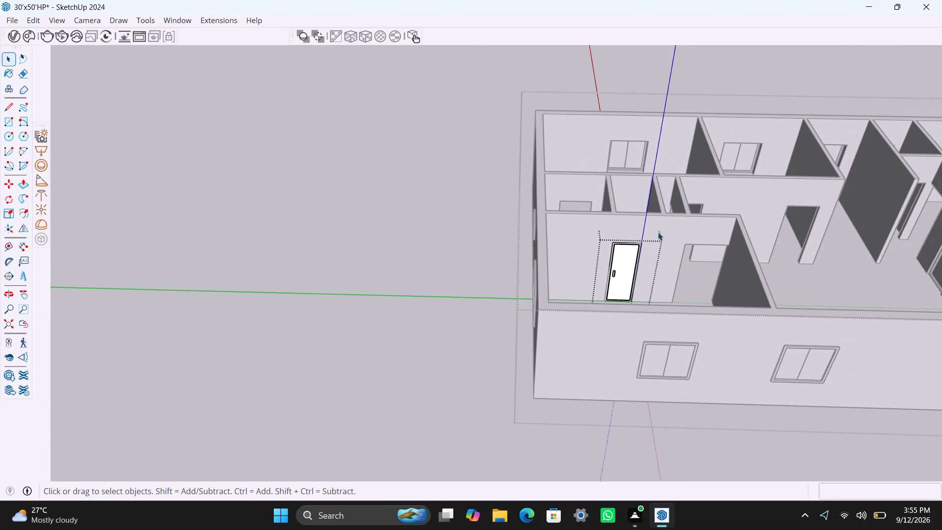
{"action": "scroll", "coordinate": [658, 214], "scroll_direction": "up", "scroll_amount": 1}
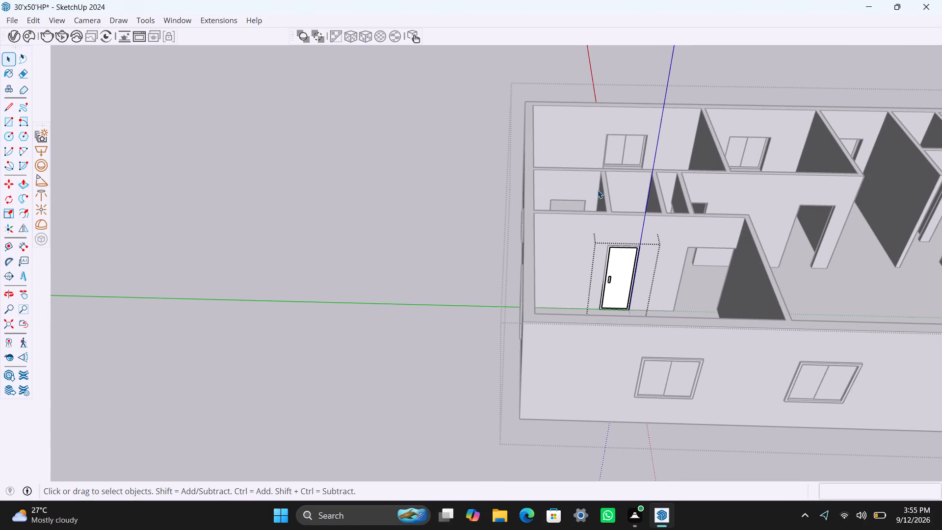
{"action": "middle_click_drag", "start_coordinate": [729, 281], "coordinate": [604, 305]}
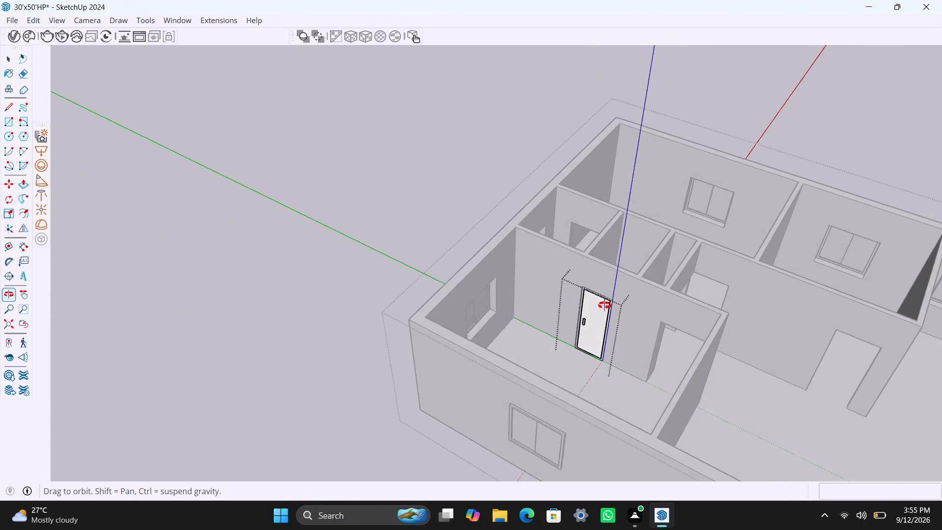
{"action": "middle_click_drag", "start_coordinate": [604, 305], "coordinate": [653, 313]}
{"action": "middle_click_drag", "start_coordinate": [697, 252], "coordinate": [662, 341], "text": "shift"}
{"action": "scroll", "coordinate": [674, 341], "scroll_direction": "up", "scroll_amount": 1}
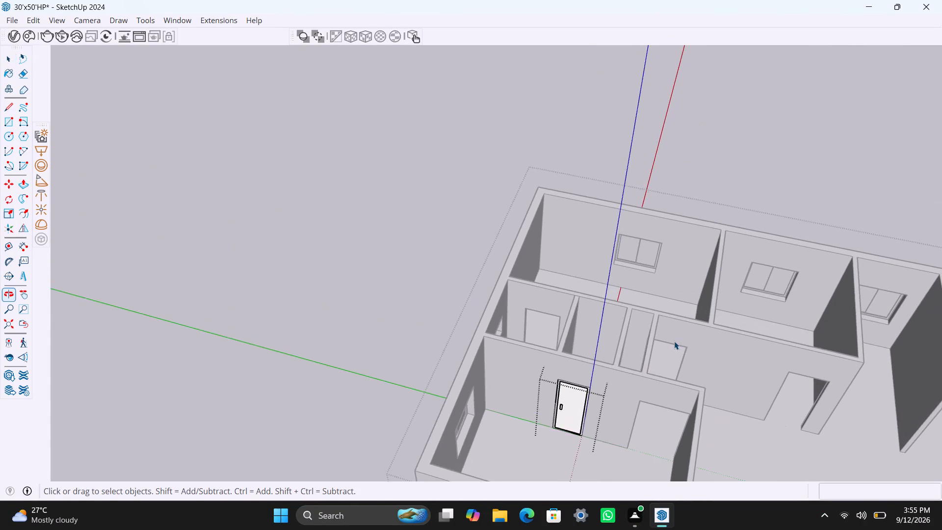
{"action": "scroll", "coordinate": [674, 341], "scroll_direction": "up", "scroll_amount": 5}
{"action": "left_click", "coordinate": [738, 353]}
Push/Pull the narrow jamb face of the doorway beside the narrow partitioned spaces about 2 11/16", flush with the adjoining partition's corner.
{"action": "scroll", "coordinate": [719, 382], "scroll_direction": "up", "scroll_amount": 2}
{"action": "scroll", "coordinate": [688, 434], "scroll_direction": "up", "scroll_amount": 1}
{"action": "middle_click_drag", "start_coordinate": [691, 443], "coordinate": [718, 486]}
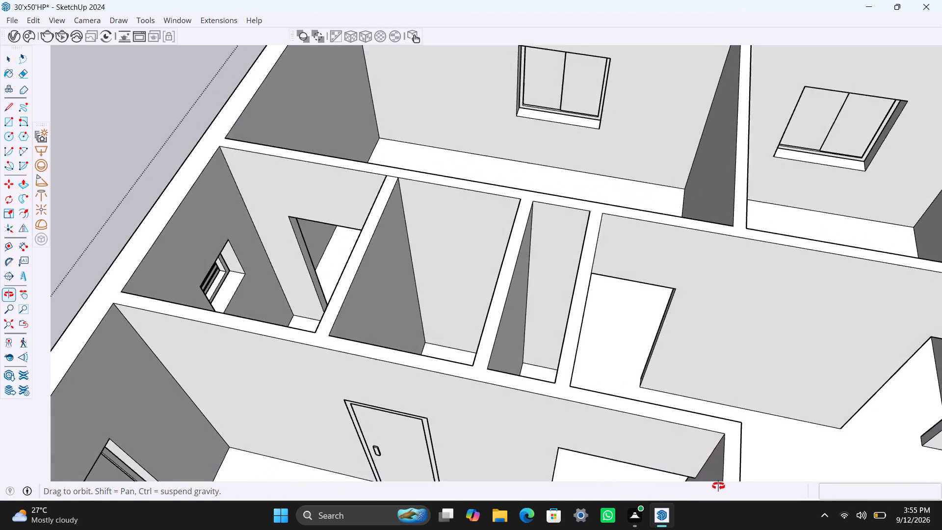
{"action": "middle_click_drag", "start_coordinate": [718, 486], "coordinate": [718, 481]}
{"action": "scroll", "coordinate": [619, 328], "scroll_direction": "up", "scroll_amount": 2}
{"action": "middle_click_drag", "start_coordinate": [617, 325], "coordinate": [556, 352]}
{"action": "scroll", "coordinate": [506, 313], "scroll_direction": "up", "scroll_amount": 1}
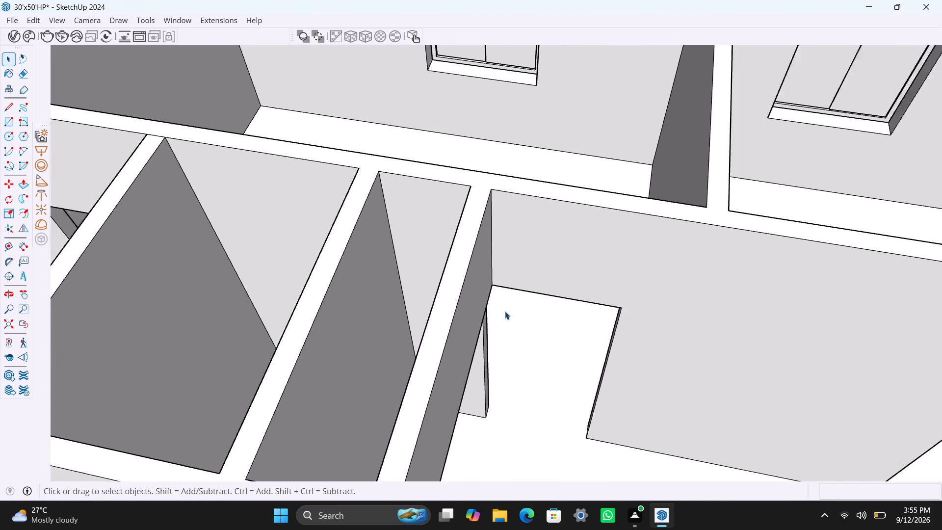
{"action": "scroll", "coordinate": [505, 311], "scroll_direction": "up", "scroll_amount": 1}
{"action": "middle_click_drag", "start_coordinate": [509, 312], "coordinate": [470, 292]}
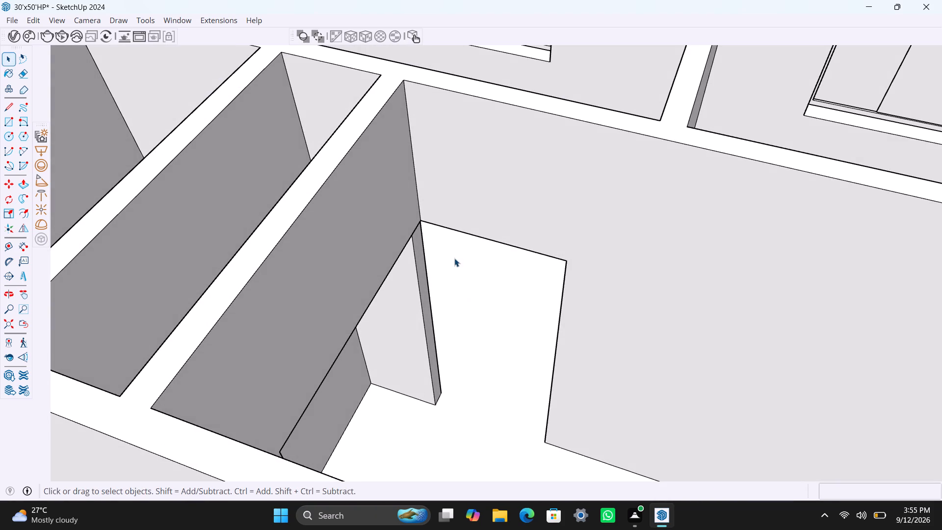
{"action": "scroll", "coordinate": [448, 248], "scroll_direction": "up", "scroll_amount": 2}
{"action": "middle_click_drag", "start_coordinate": [431, 235], "coordinate": [414, 193]}
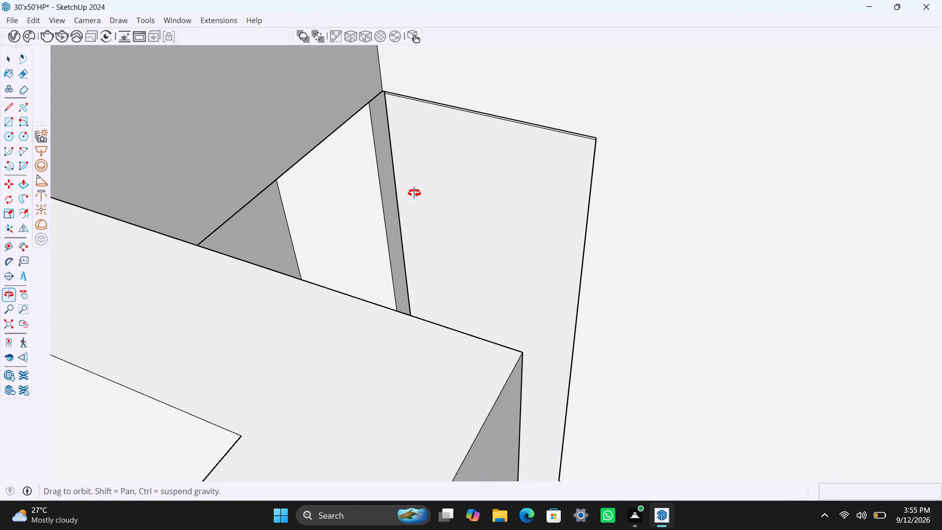
{"action": "middle_click_drag", "start_coordinate": [414, 193], "coordinate": [385, 181]}
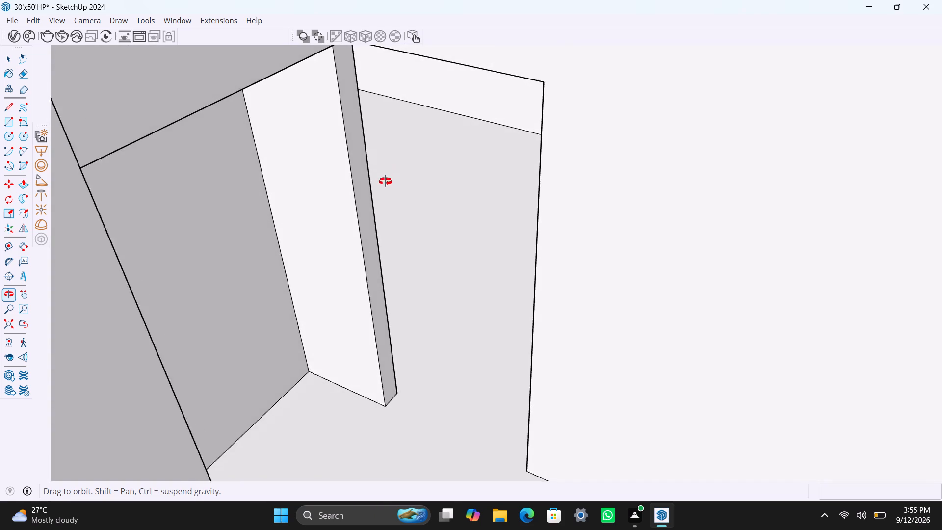
{"action": "middle_click_drag", "start_coordinate": [385, 181], "coordinate": [384, 197]}
{"action": "scroll", "coordinate": [364, 169], "scroll_direction": "up", "scroll_amount": 1}
{"action": "double_click", "coordinate": [344, 171]}
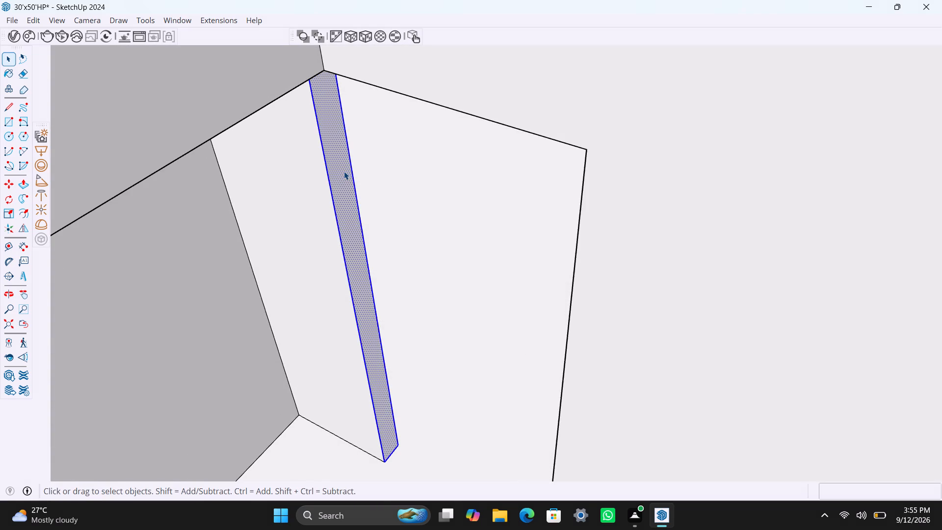
{"action": "left_click", "coordinate": [344, 171]}
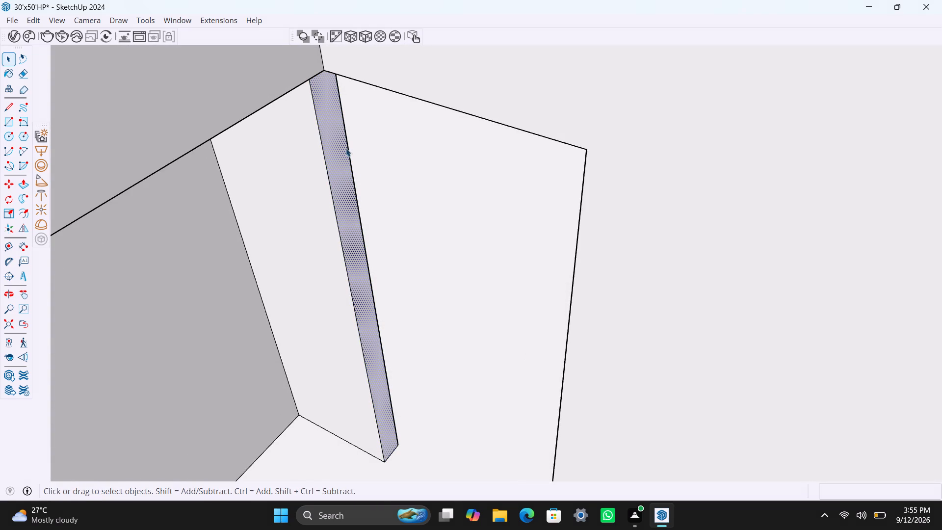
{"action": "key", "text": "p"}
{"action": "left_click_drag", "start_coordinate": [343, 147], "coordinate": [352, 159]}
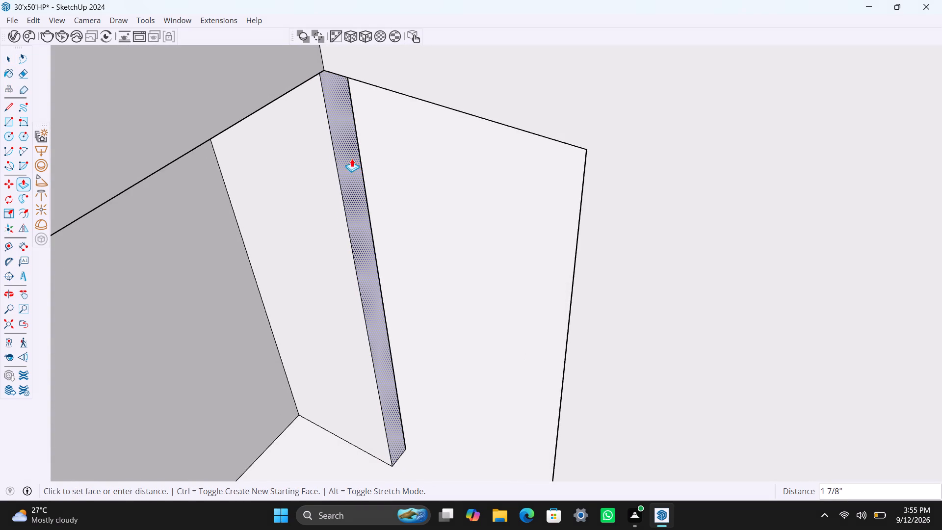
{"action": "left_click_drag", "start_coordinate": [352, 159], "coordinate": [322, 59]}
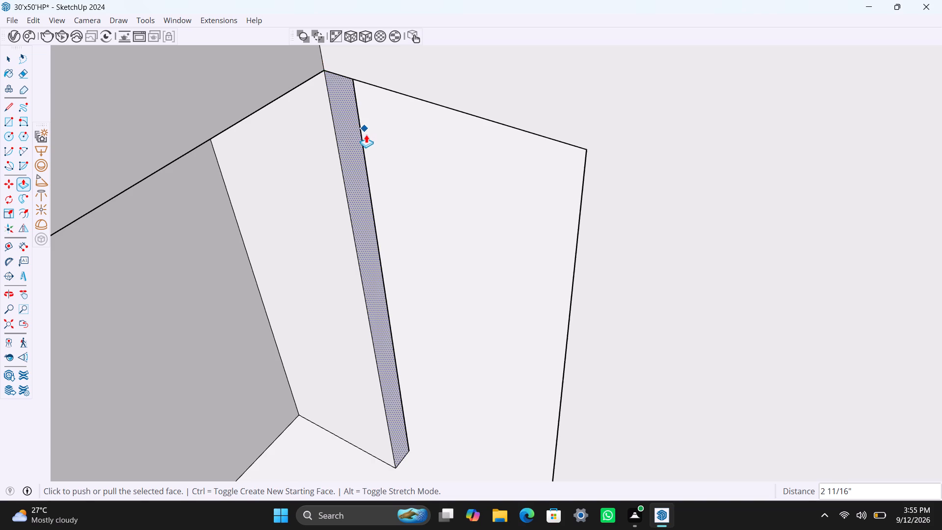
{"action": "key", "text": "space"}
Draw a rectangle filling this doorway from its upper corner to the opposite floor corner, and make it a group.
{"action": "key", "text": "r"}
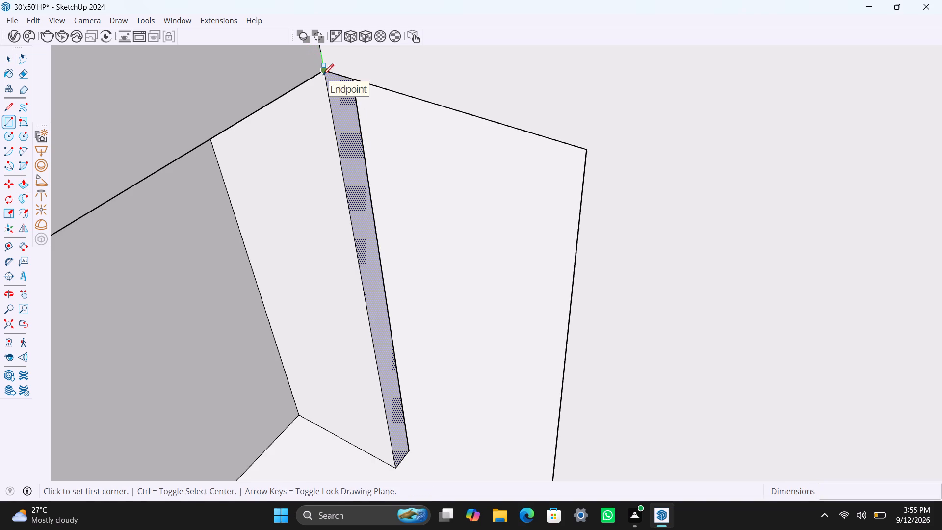
{"action": "left_click", "coordinate": [323, 75]}
{"action": "scroll", "coordinate": [514, 415], "scroll_direction": "down", "scroll_amount": 2}
{"action": "middle_click_drag", "start_coordinate": [515, 416], "coordinate": [572, 303]}
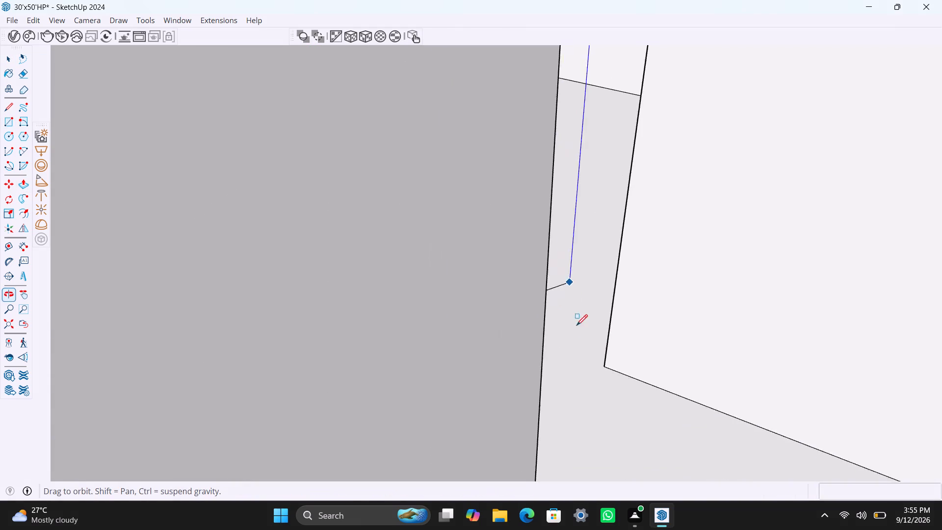
{"action": "left_click", "coordinate": [606, 360]}
{"action": "key", "text": "space"}
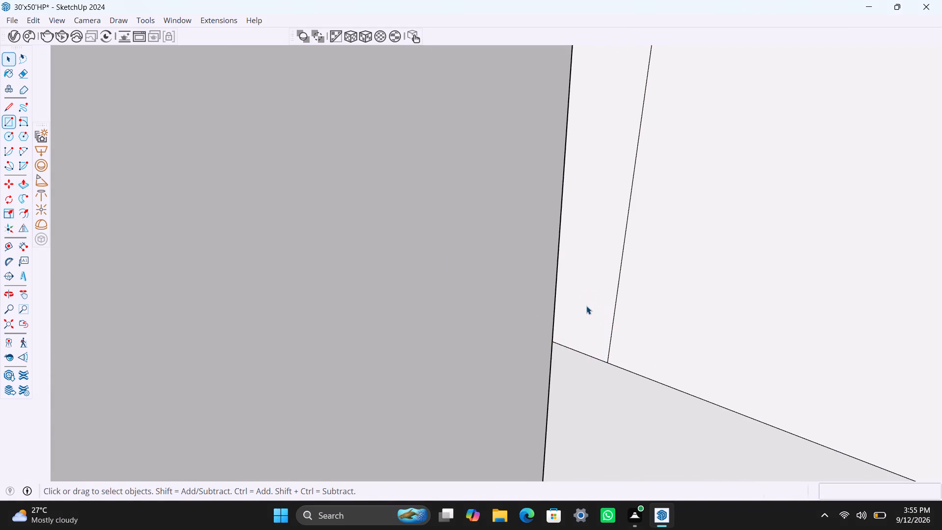
{"action": "double_click", "coordinate": [584, 301]}
{"action": "right_click", "coordinate": [582, 300]}
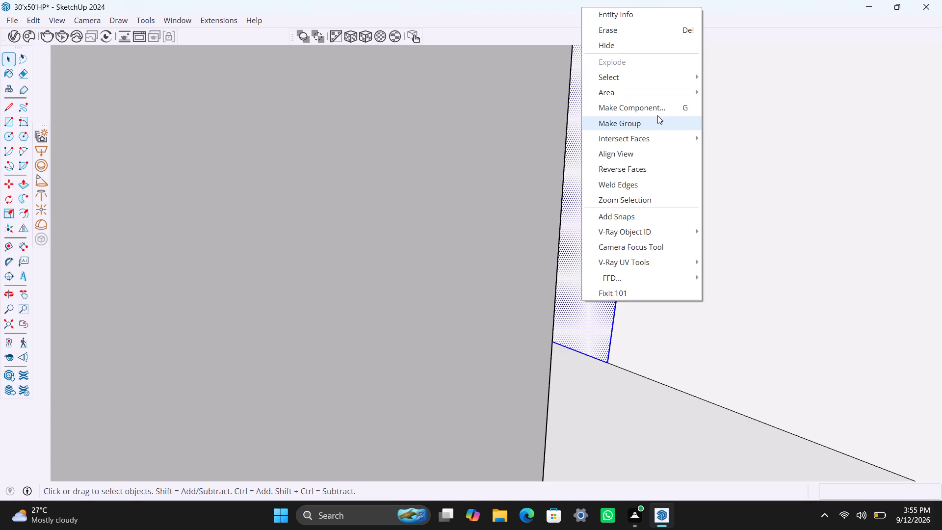
{"action": "left_click", "coordinate": [657, 115]}
Inside the new door group, offset the face's outline inward by 2" and delete the inner face to leave a frame.
{"action": "triple_click", "coordinate": [618, 140]}
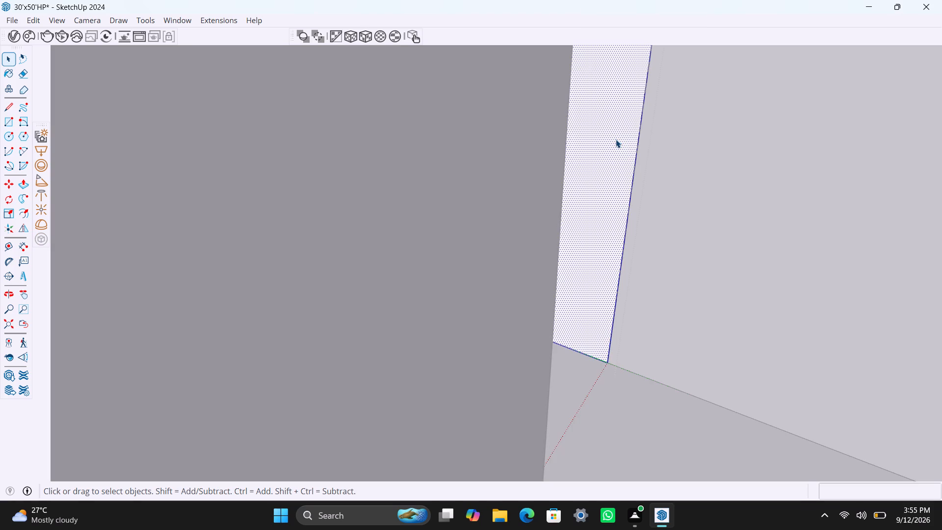
{"action": "key", "text": "f"}
{"action": "scroll", "coordinate": [604, 146], "scroll_direction": "down", "scroll_amount": 4}
{"action": "middle_click_drag", "start_coordinate": [605, 156], "coordinate": [584, 208], "text": "shift"}
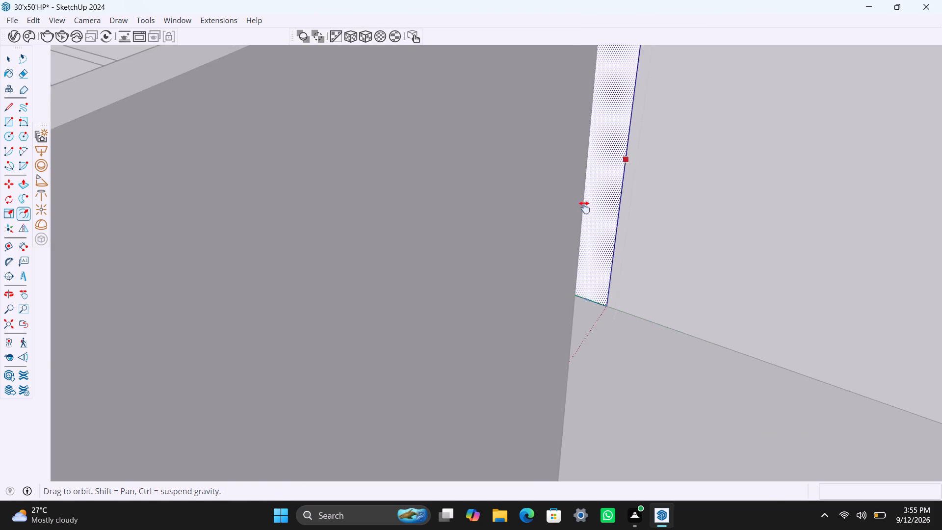
{"action": "middle_click_drag", "start_coordinate": [584, 208], "coordinate": [527, 331], "text": "shift"}
{"action": "left_click", "coordinate": [483, 253]}
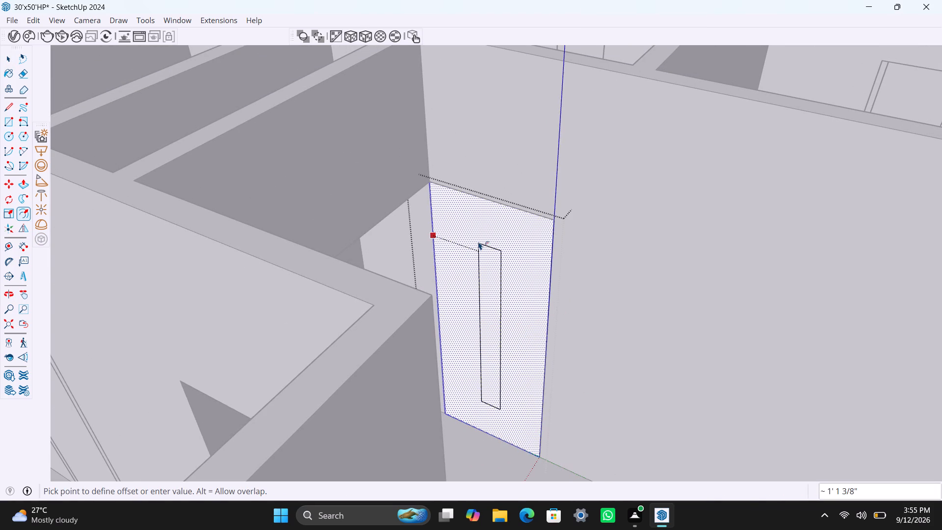
{"action": "type", "text": "2\""}
{"action": "key", "text": "Return"}
{"action": "key", "text": "space"}
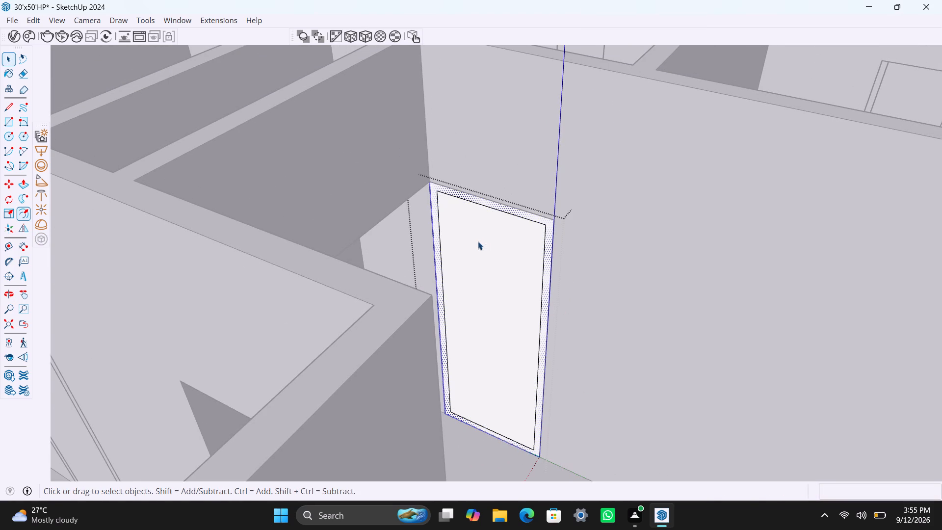
{"action": "left_click", "coordinate": [476, 249]}
{"action": "key", "text": "Delete"}
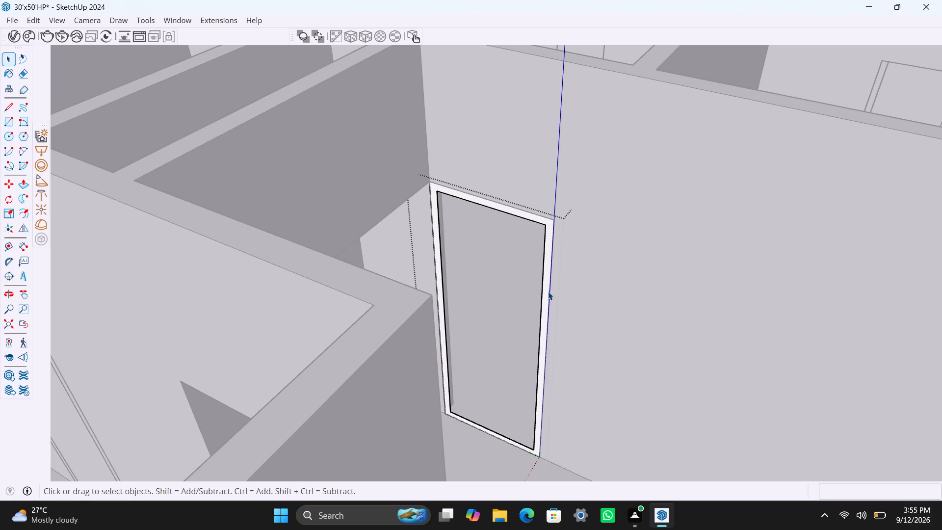
Push/Pull the door frame's face by 2.5".
{"action": "scroll", "coordinate": [548, 294], "scroll_direction": "up", "scroll_amount": 3}
{"action": "left_click", "coordinate": [543, 289]}
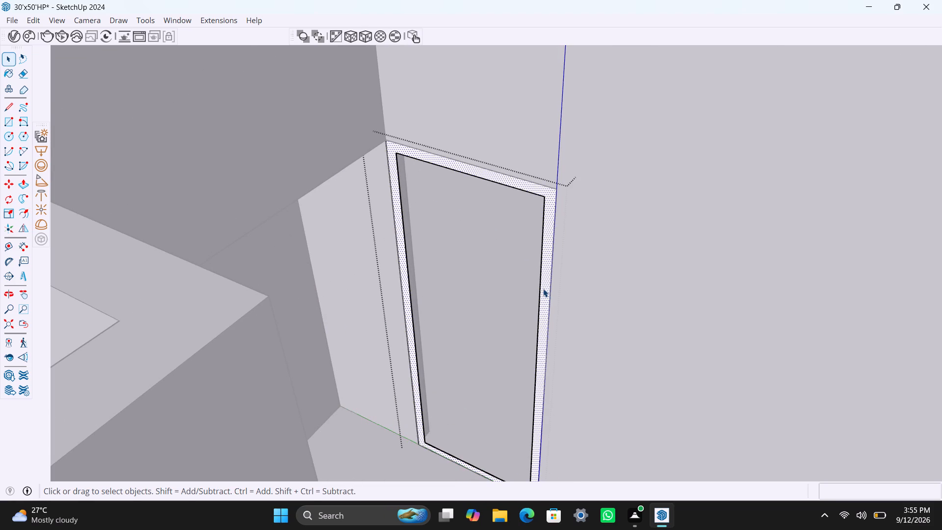
{"action": "key", "text": "p"}
{"action": "left_click", "coordinate": [543, 289]}
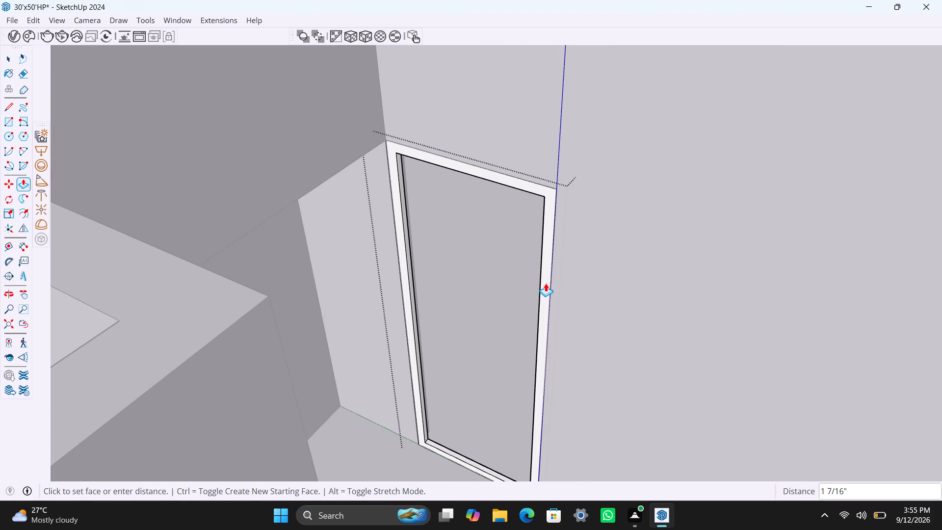
{"action": "type", "text": "2.5\""}
{"action": "key", "text": "Return"}
{"action": "key", "text": "space"}
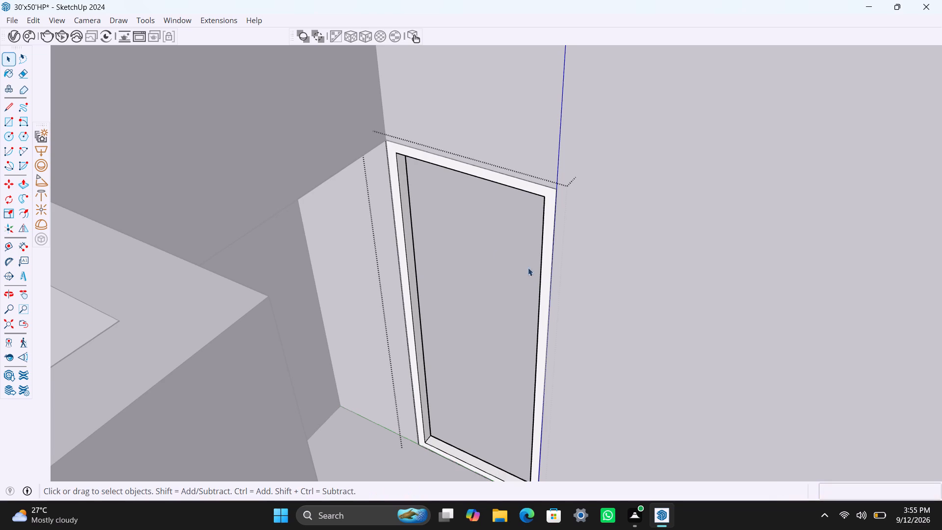
Draw a 6' 8" by 2' 5" rectangle filling the inside of the door frame, corner to corner, and make it a group.
{"action": "key", "text": "r"}
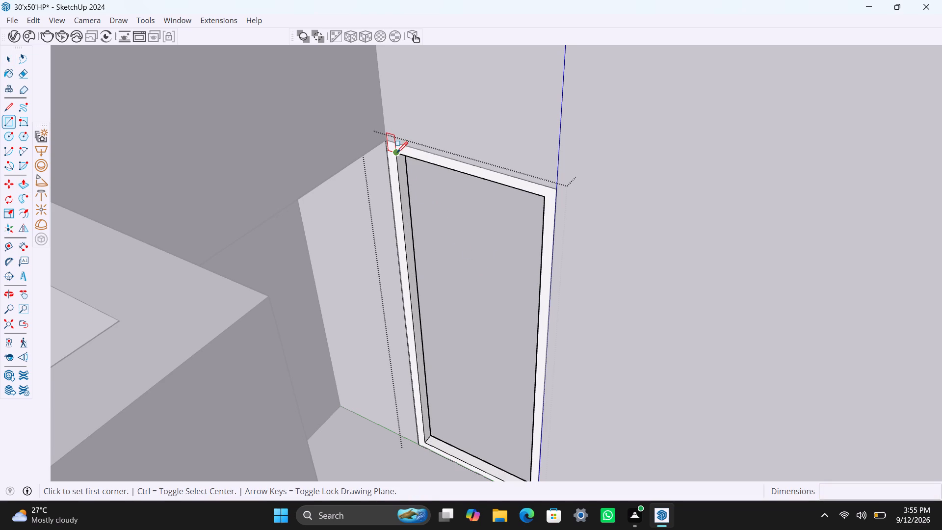
{"action": "left_click", "coordinate": [397, 153]}
{"action": "scroll", "coordinate": [519, 447], "scroll_direction": "down", "scroll_amount": 1}
{"action": "middle_click_drag", "start_coordinate": [527, 440], "coordinate": [545, 377], "text": "shift"}
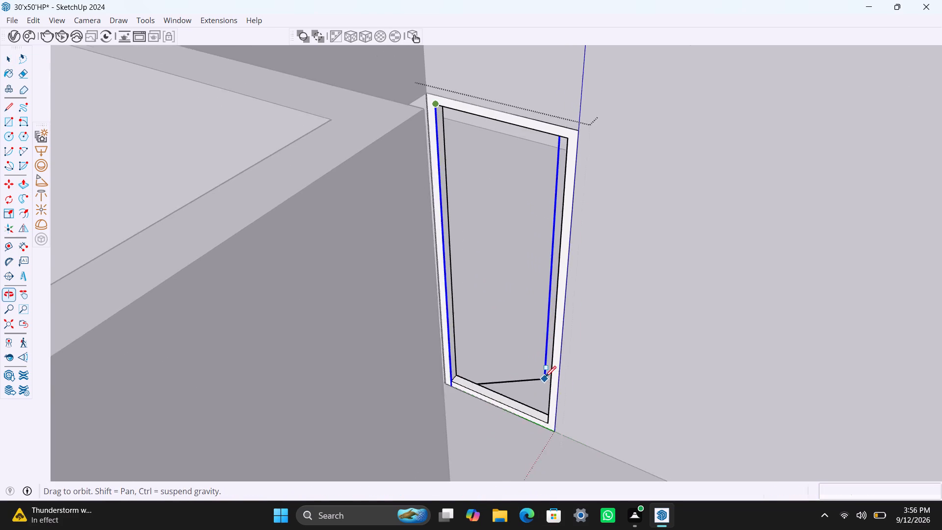
{"action": "left_click", "coordinate": [549, 421]}
{"action": "key", "text": "space"}
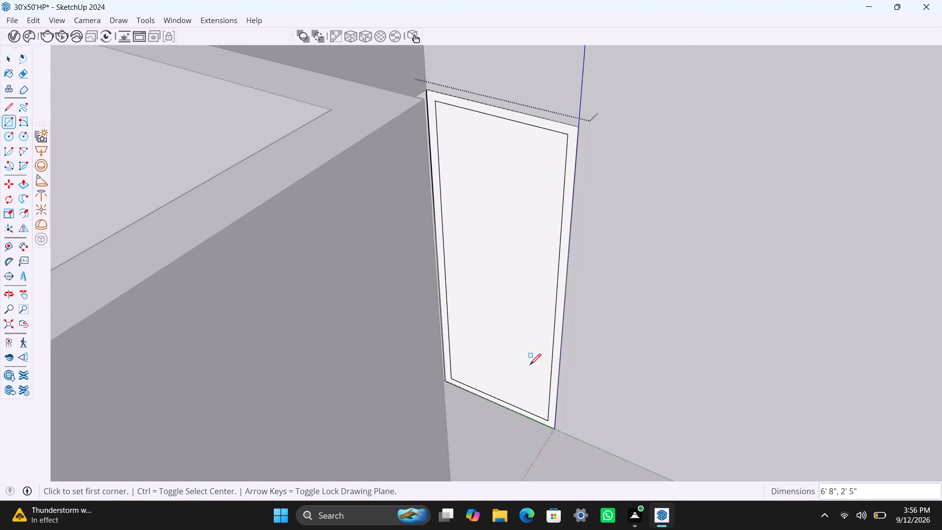
{"action": "double_click", "coordinate": [519, 336]}
{"action": "right_click", "coordinate": [519, 336]}
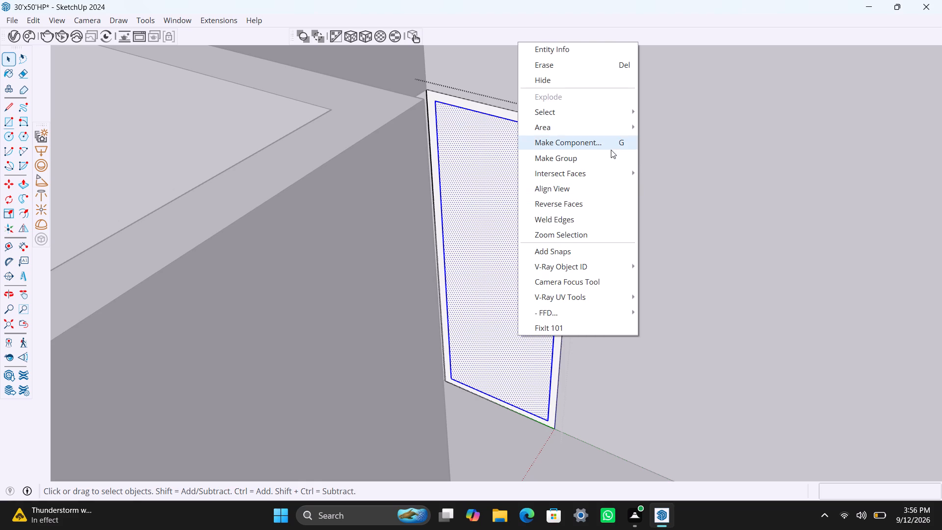
{"action": "left_click", "coordinate": [610, 156]}
Inside the panel group, Push/Pull the door panel's face by 18 mm.
{"action": "triple_click", "coordinate": [541, 223]}
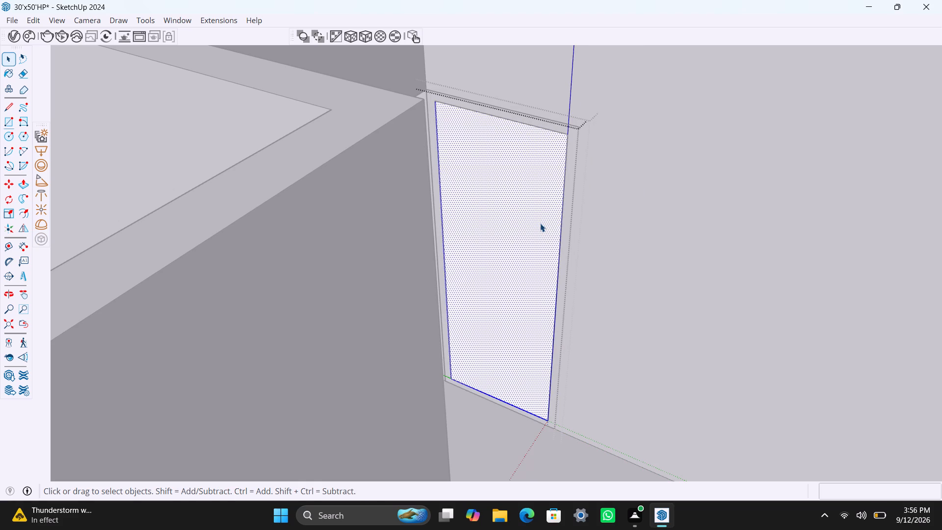
{"action": "key", "text": "p"}
{"action": "left_click", "coordinate": [540, 223]}
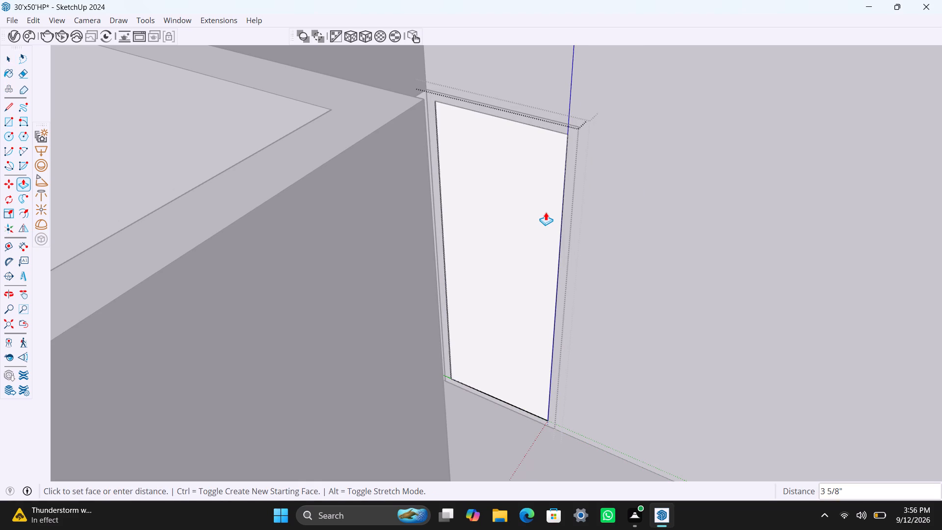
{"action": "type", "text": "18MM"}
{"action": "key", "text": "Return"}
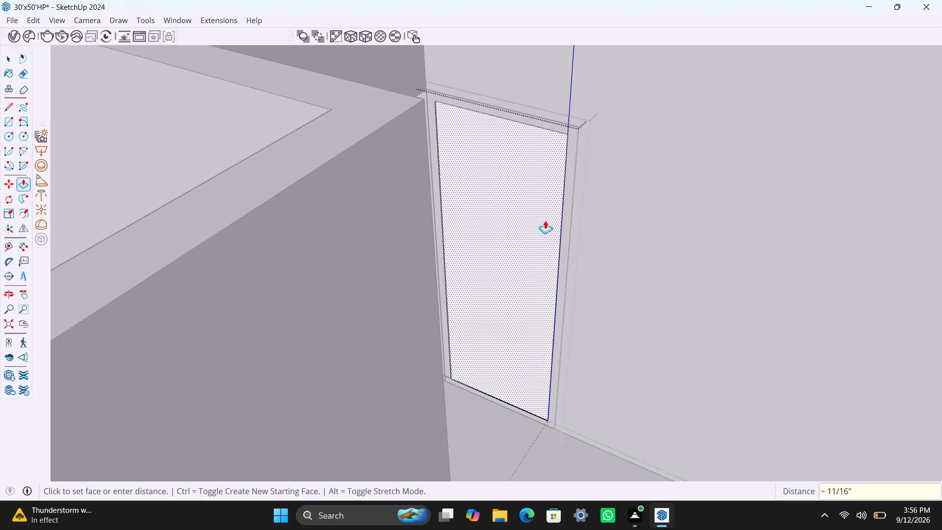
Draw an upright handle rectangle about 7 1/16" by 1 9/16" near the door panel's side edge at mid-height, and make it a group.
{"action": "key", "text": "r"}
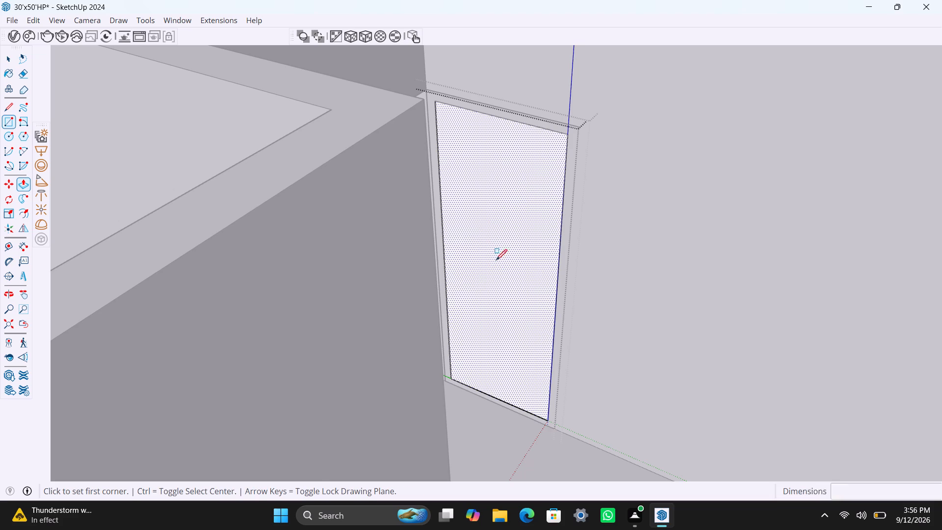
{"action": "scroll", "coordinate": [462, 272], "scroll_direction": "up", "scroll_amount": 2}
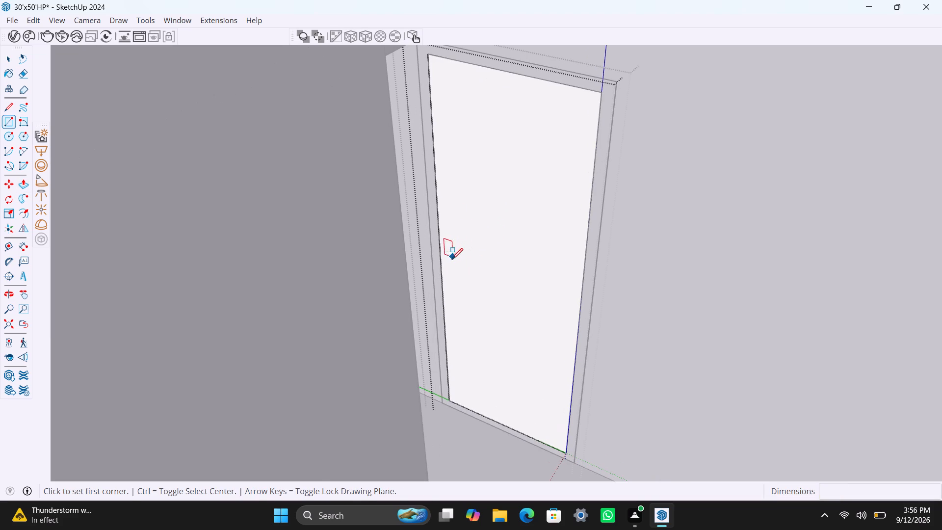
{"action": "left_click", "coordinate": [455, 257]}
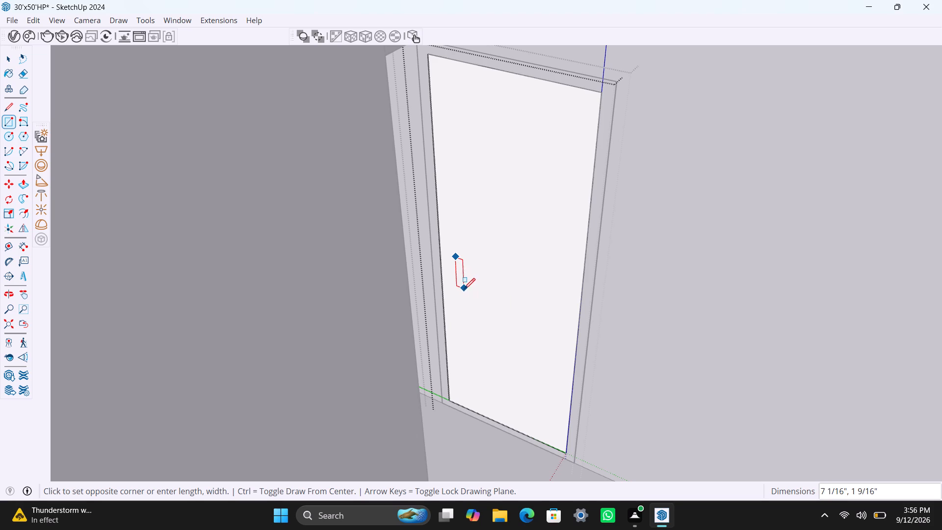
{"action": "left_click", "coordinate": [464, 289]}
{"action": "key", "text": "space"}
{"action": "double_click", "coordinate": [458, 280]}
{"action": "right_click", "coordinate": [458, 280]}
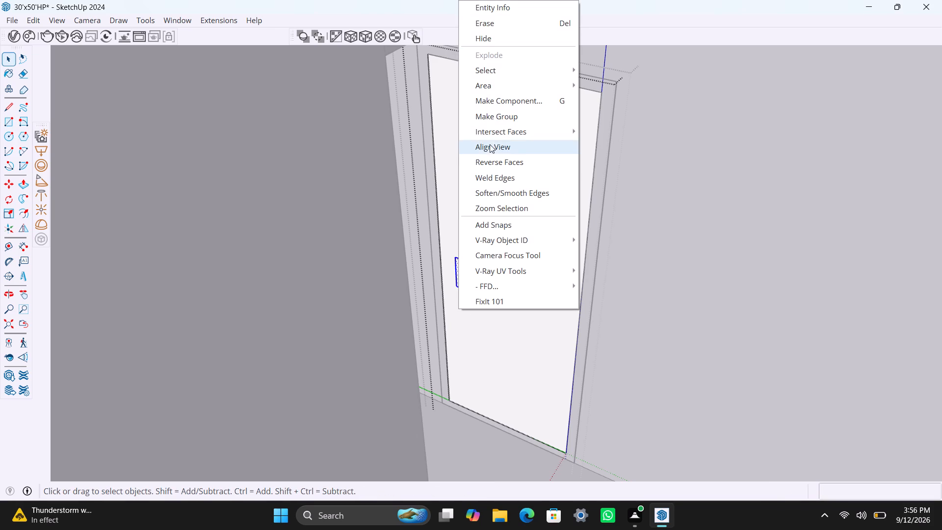
{"action": "left_click", "coordinate": [497, 120]}
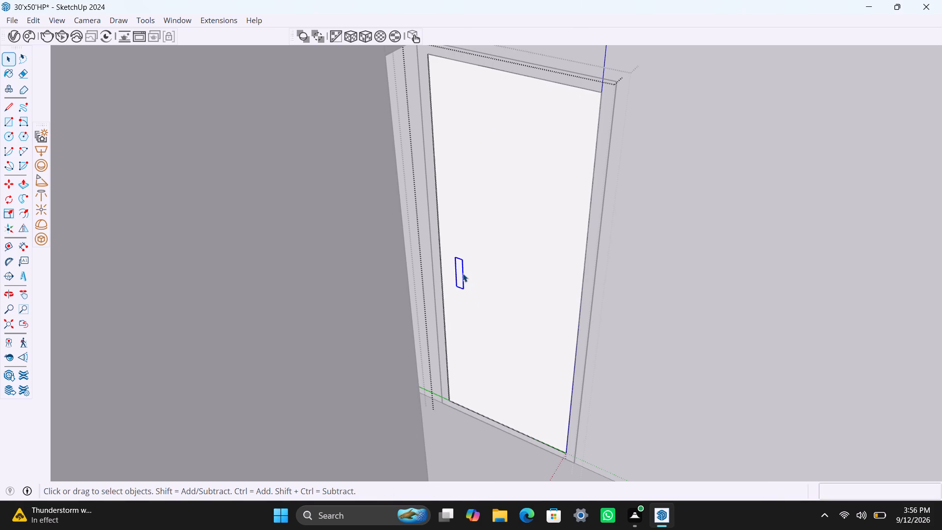
Inside the handle group, Push/Pull the handle's face by 0.5".
{"action": "triple_click", "coordinate": [460, 277]}
{"action": "key", "text": "p"}
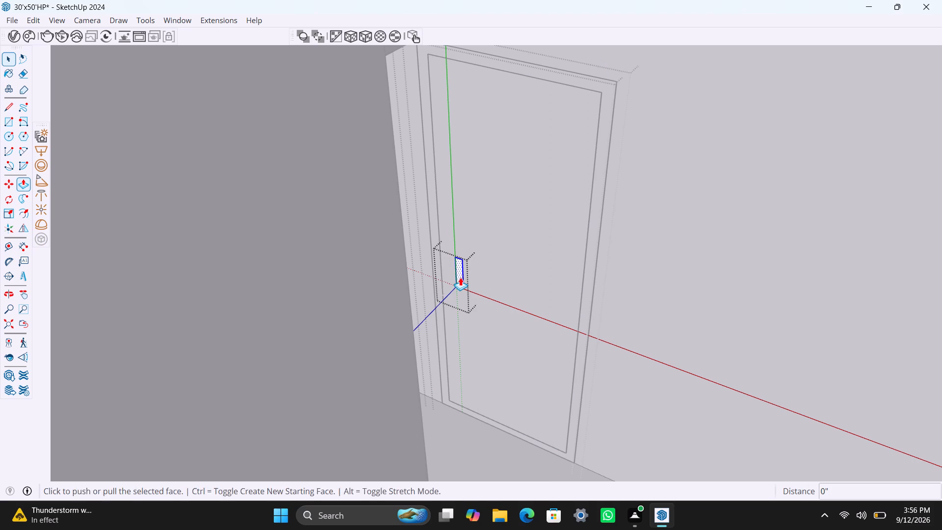
{"action": "left_click", "coordinate": [460, 277]}
{"action": "type", "text": "0.5\""}
{"action": "key", "text": "Return"}
{"action": "key", "text": "space"}
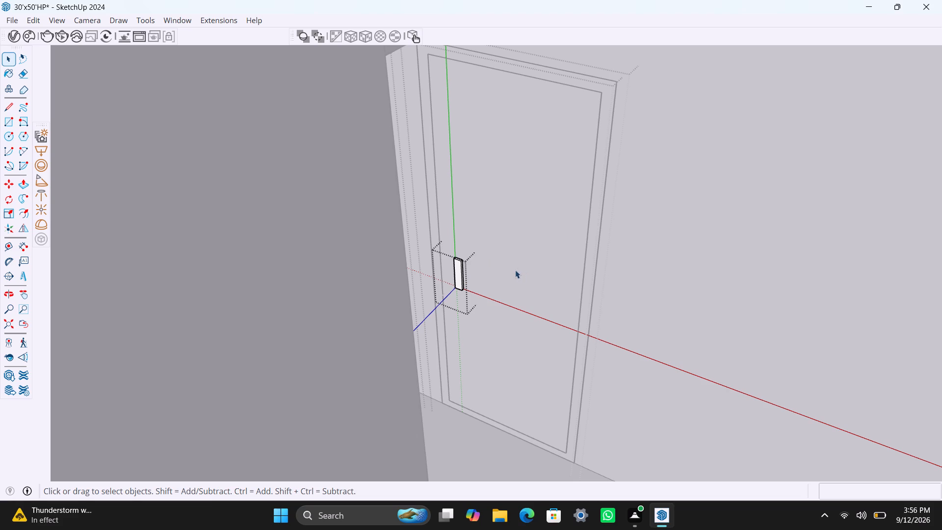
Close the nested handle, panel and door frame groups to return to the whole model.
{"action": "scroll", "coordinate": [515, 270], "scroll_direction": "down", "scroll_amount": 6}
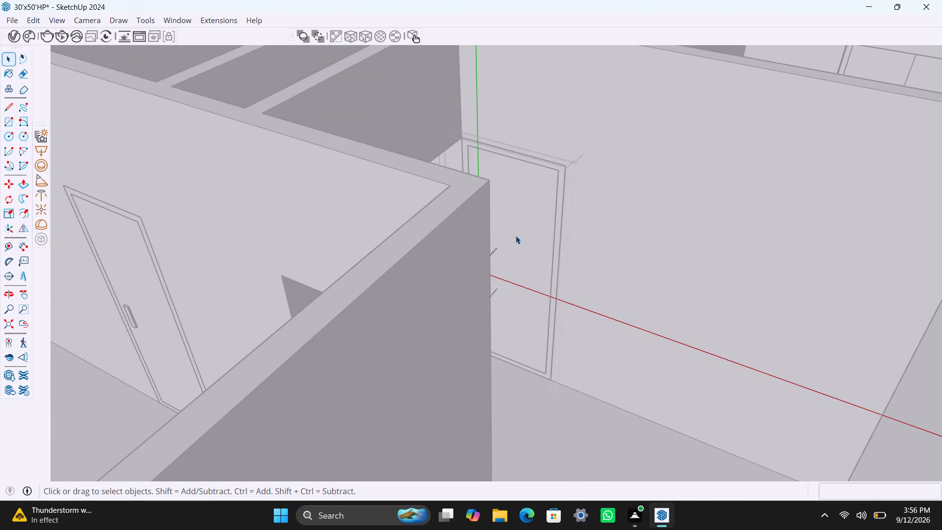
{"action": "scroll", "coordinate": [621, 211], "scroll_direction": "down", "scroll_amount": 7}
{"action": "left_click", "coordinate": [729, 309]}
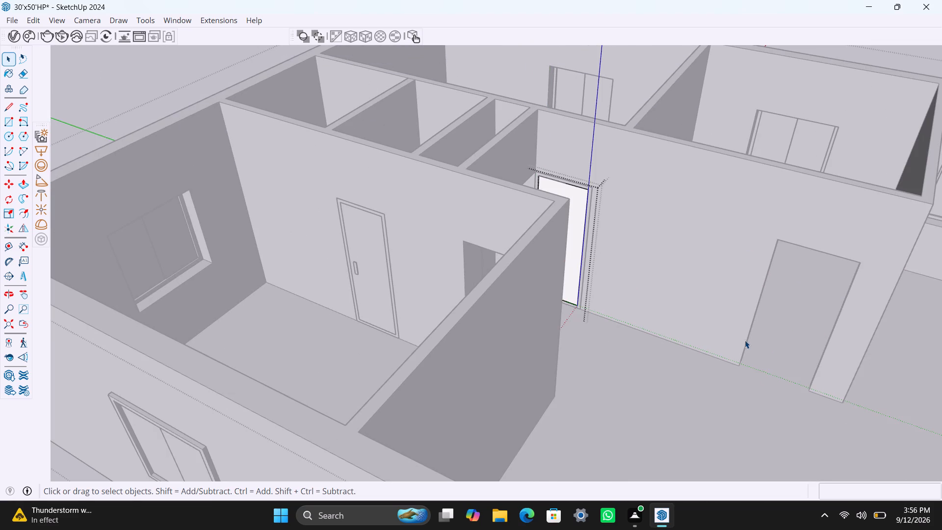
{"action": "scroll", "coordinate": [702, 367], "scroll_direction": "down", "scroll_amount": 2}
{"action": "middle_click_drag", "start_coordinate": [678, 340], "coordinate": [616, 342], "text": "shift"}
{"action": "left_click", "coordinate": [651, 373]}
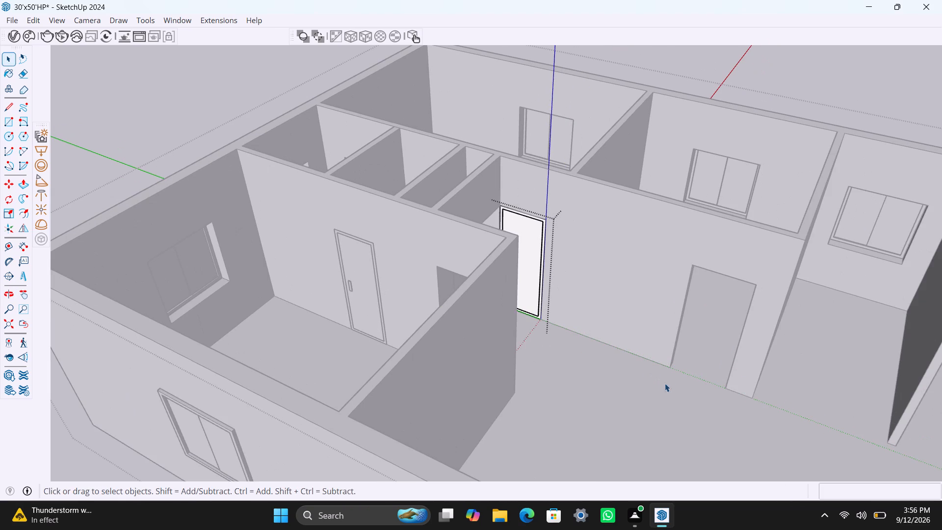
{"action": "left_click", "coordinate": [654, 381]}
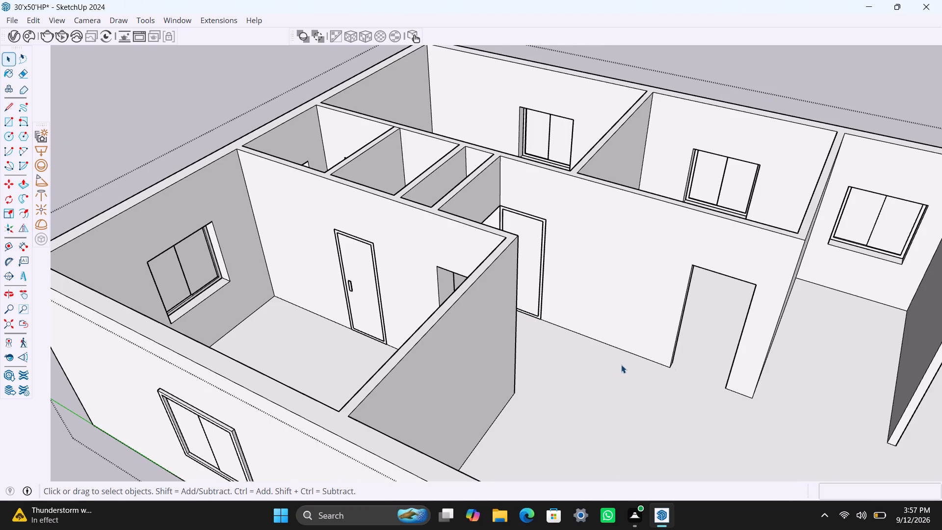
Draw a rectangle filling the empty doorway near the free end of the same partition wall, corner to corner, and make it a group.
{"action": "middle_click_drag", "start_coordinate": [667, 394], "coordinate": [811, 397]}
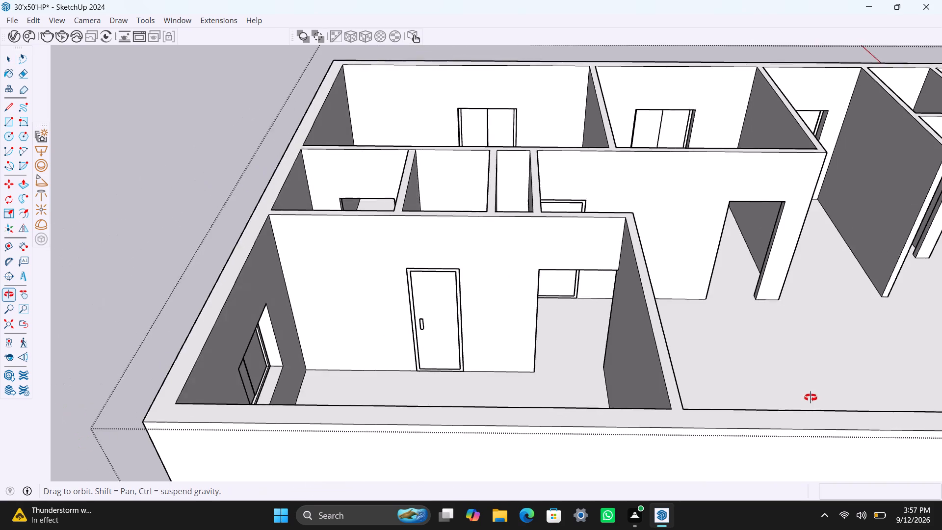
{"action": "middle_click_drag", "start_coordinate": [811, 397], "coordinate": [806, 388]}
{"action": "middle_click_drag", "start_coordinate": [728, 251], "coordinate": [629, 275], "text": "shift"}
{"action": "key", "text": "r"}
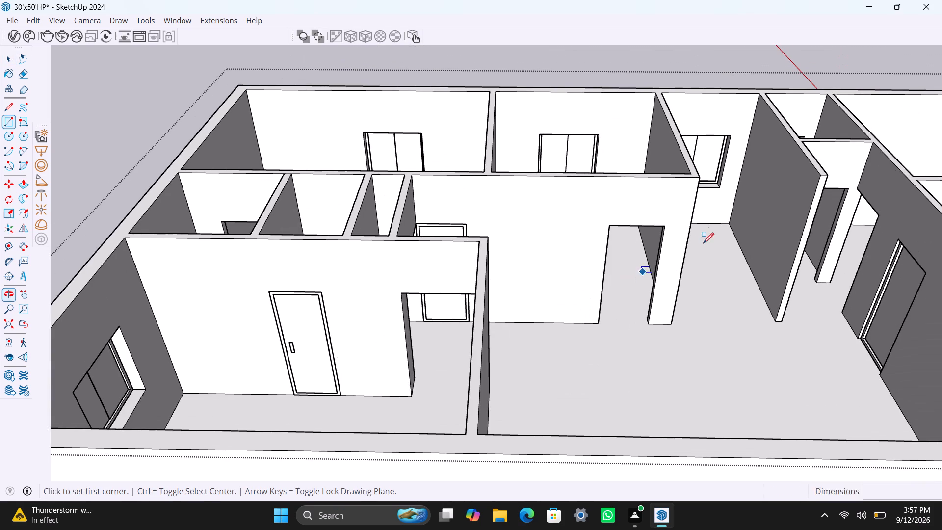
{"action": "left_click", "coordinate": [613, 224]}
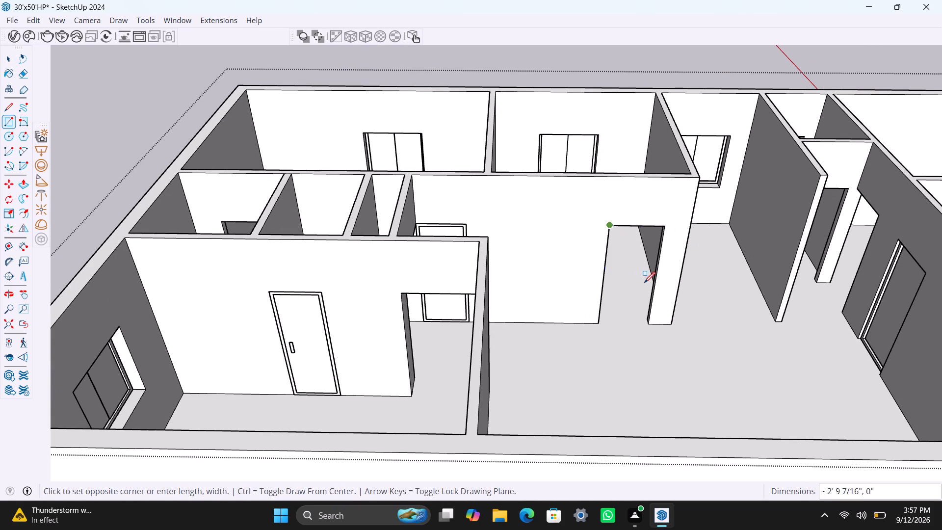
{"action": "left_click", "coordinate": [648, 324]}
{"action": "key", "text": "space"}
{"action": "double_click", "coordinate": [640, 303]}
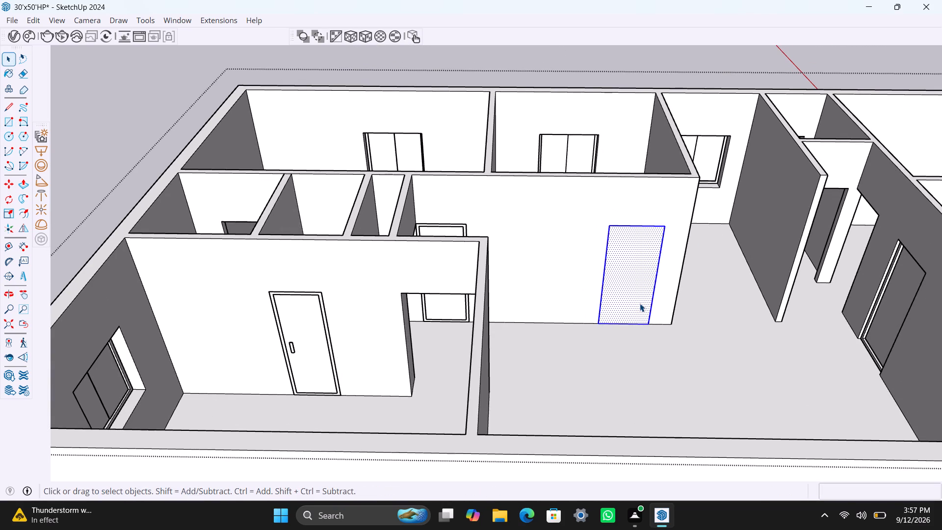
{"action": "right_click", "coordinate": [640, 303]}
{"action": "left_click", "coordinate": [696, 118]}
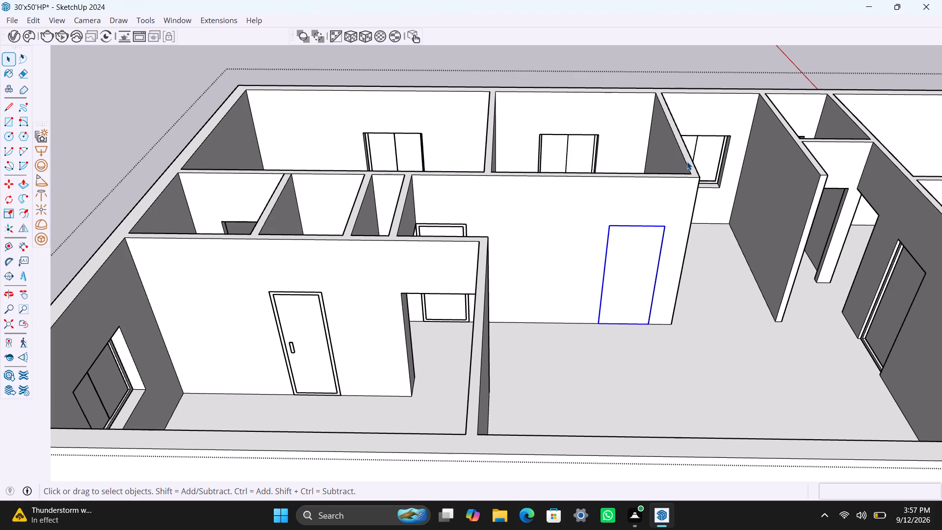
Inside the new door group, offset the face's outline inward by 2" and delete the inner face to leave the frame.
{"action": "key", "text": "f"}
{"action": "key", "text": "space"}
{"action": "left_click", "coordinate": [619, 265]}
{"action": "left_click", "coordinate": [622, 265]}
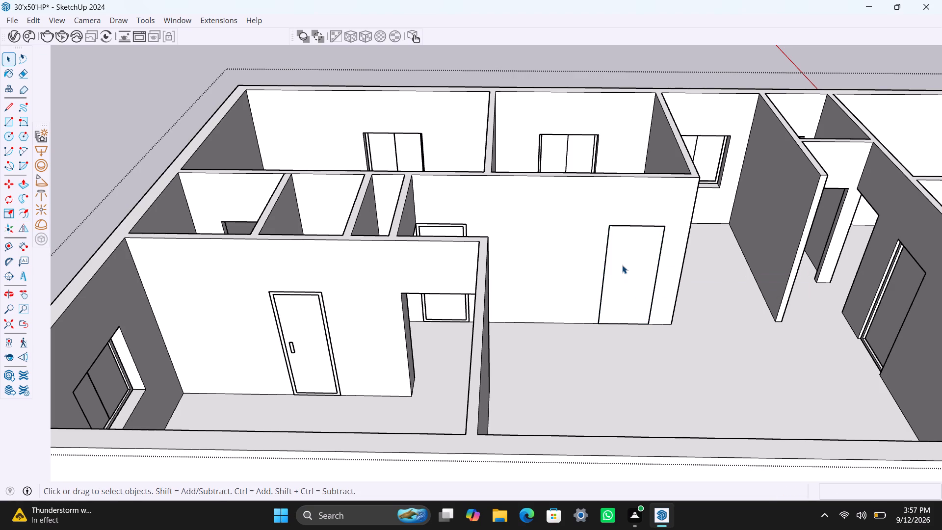
{"action": "left_click", "coordinate": [622, 265]}
{"action": "left_click", "coordinate": [622, 265]}
{"action": "key", "text": "f"}
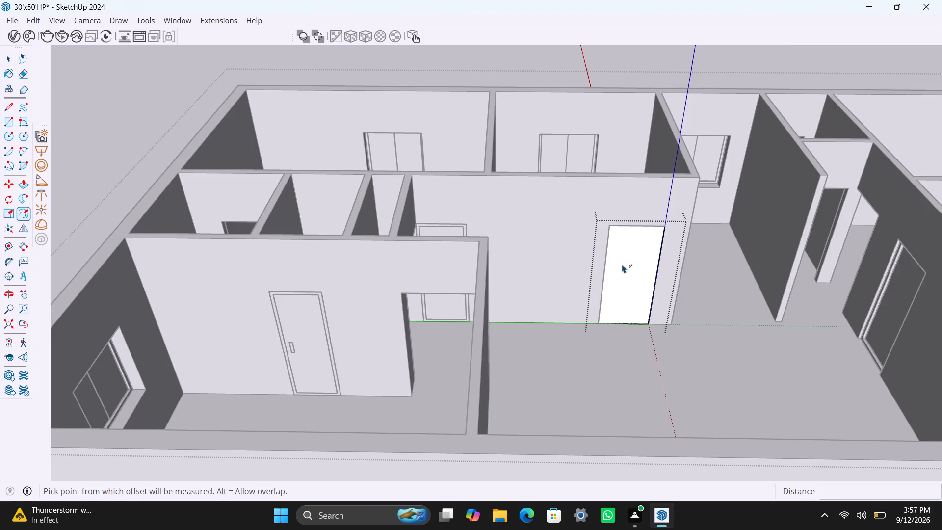
{"action": "left_click", "coordinate": [623, 262]}
{"action": "key", "text": "2"}
{"action": "key", "text": "shift+quotedbl"}
{"action": "key", "text": "Return"}
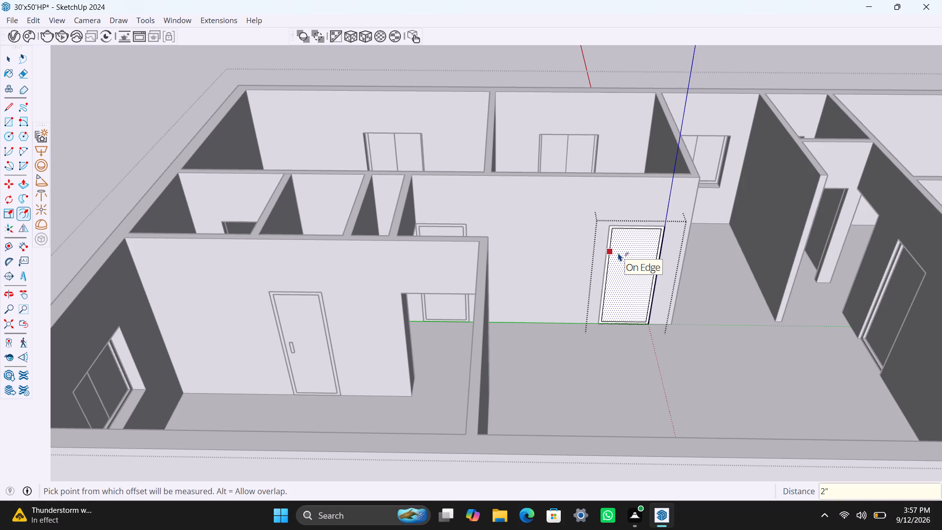
{"action": "key", "text": "space"}
{"action": "left_click", "coordinate": [618, 258]}
{"action": "key", "text": "Delete"}
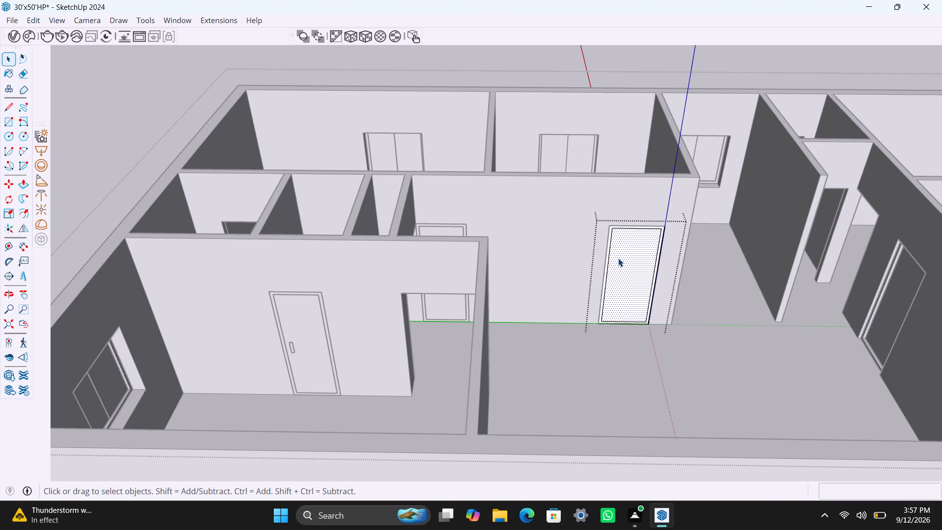
Push/Pull the door frame's face by 2.5".
{"action": "scroll", "coordinate": [600, 287], "scroll_direction": "up", "scroll_amount": 8}
{"action": "left_click", "coordinate": [607, 273]}
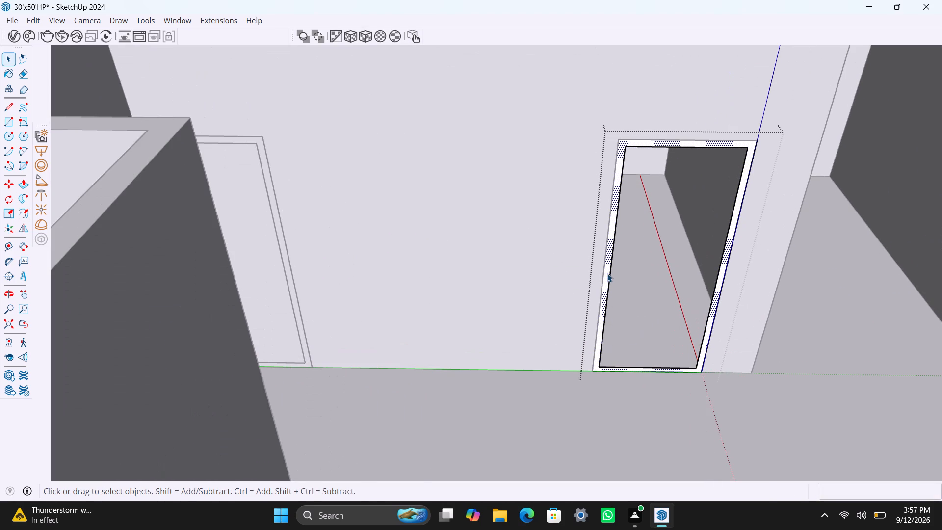
{"action": "key", "text": "p"}
{"action": "left_click", "coordinate": [607, 273]}
{"action": "type", "text": "2.5\""}
{"action": "key", "text": "Return"}
{"action": "key", "text": "space"}
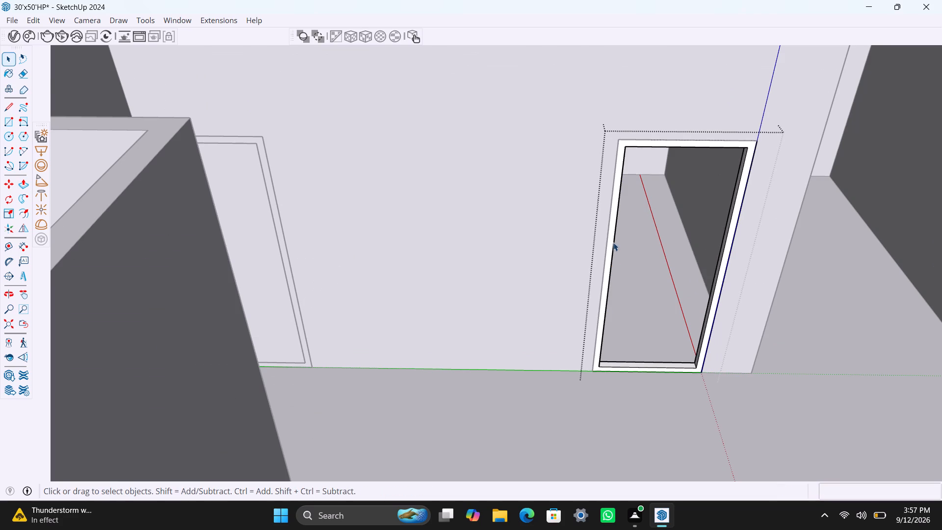
Draw a rectangle filling the inside of the door frame, corner to corner, and make it a group for the panel.
{"action": "scroll", "coordinate": [613, 242], "scroll_direction": "down", "scroll_amount": 2}
{"action": "key", "text": "r"}
{"action": "left_click", "coordinate": [622, 165]}
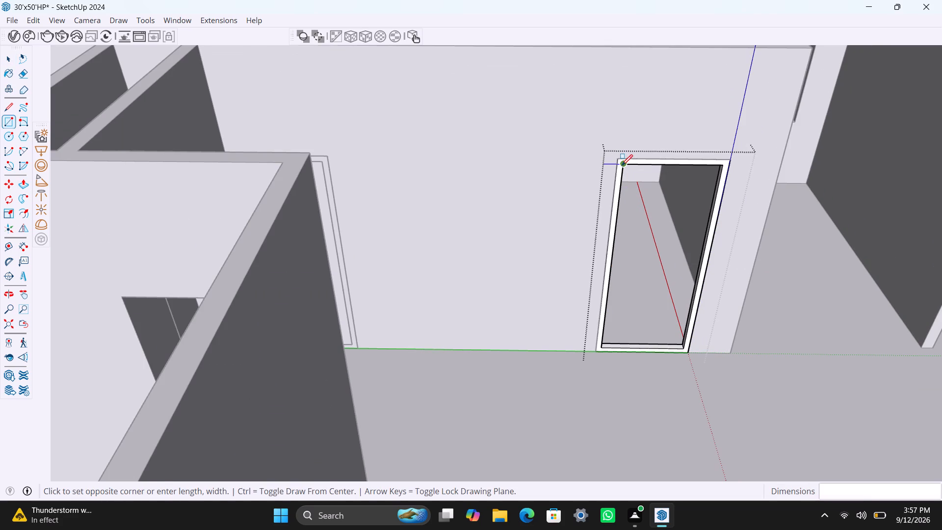
{"action": "left_click", "coordinate": [682, 345]}
{"action": "key", "text": "space"}
{"action": "double_click", "coordinate": [666, 310]}
{"action": "right_click", "coordinate": [665, 310]}
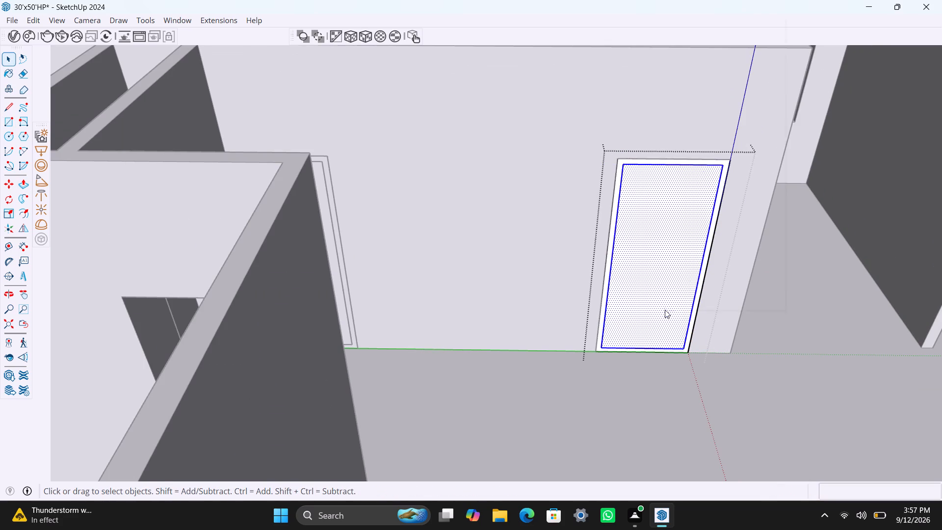
{"action": "left_click", "coordinate": [719, 130]}
Inside the panel group, Push/Pull the door panel's face by 18 mm.
{"action": "triple_click", "coordinate": [648, 234]}
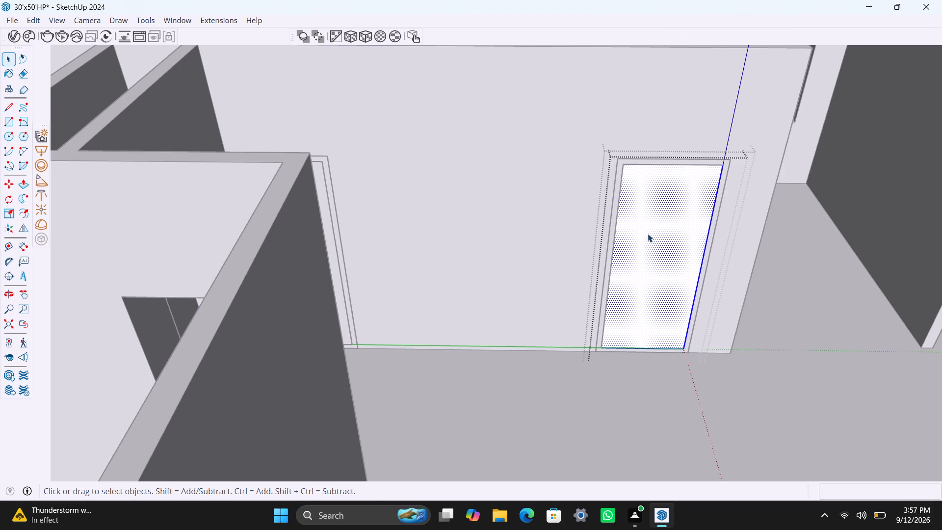
{"action": "key", "text": "p"}
{"action": "left_click", "coordinate": [648, 234]}
{"action": "type", "text": "18MM"}
{"action": "key", "text": "Return"}
{"action": "key", "text": "space"}
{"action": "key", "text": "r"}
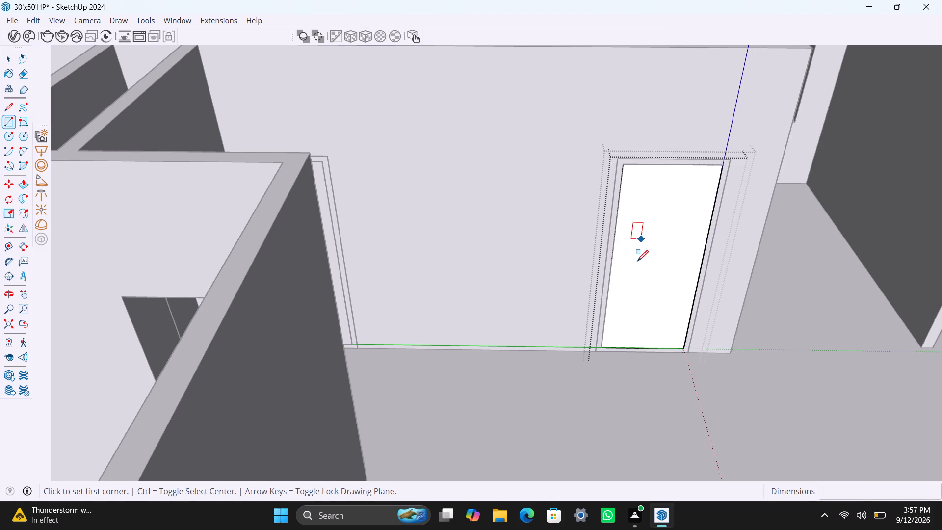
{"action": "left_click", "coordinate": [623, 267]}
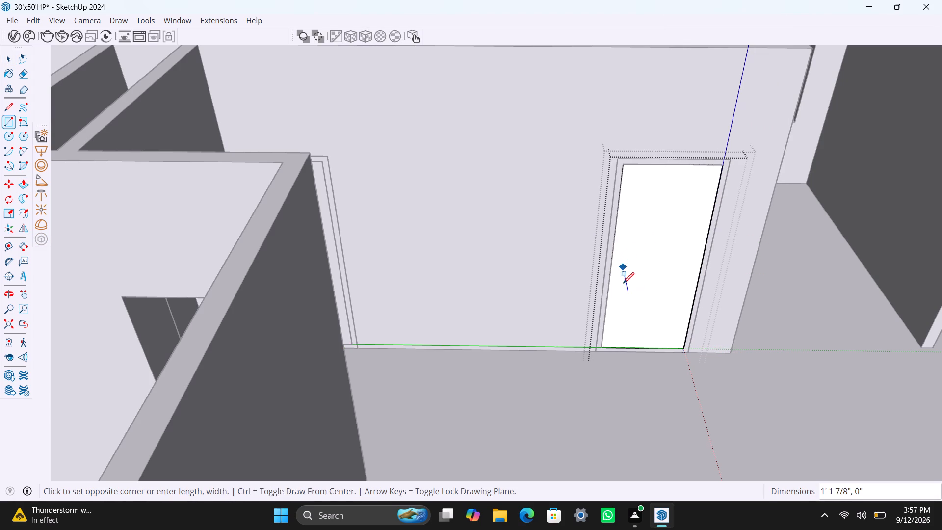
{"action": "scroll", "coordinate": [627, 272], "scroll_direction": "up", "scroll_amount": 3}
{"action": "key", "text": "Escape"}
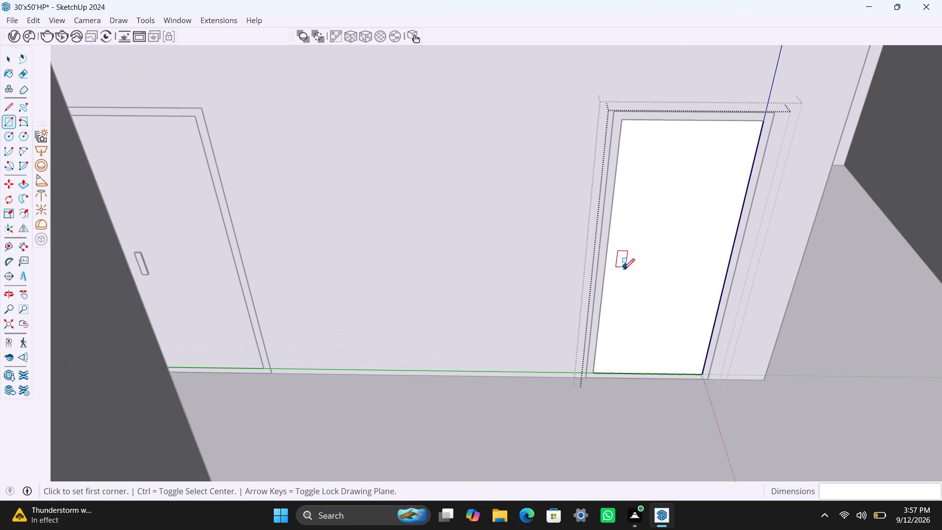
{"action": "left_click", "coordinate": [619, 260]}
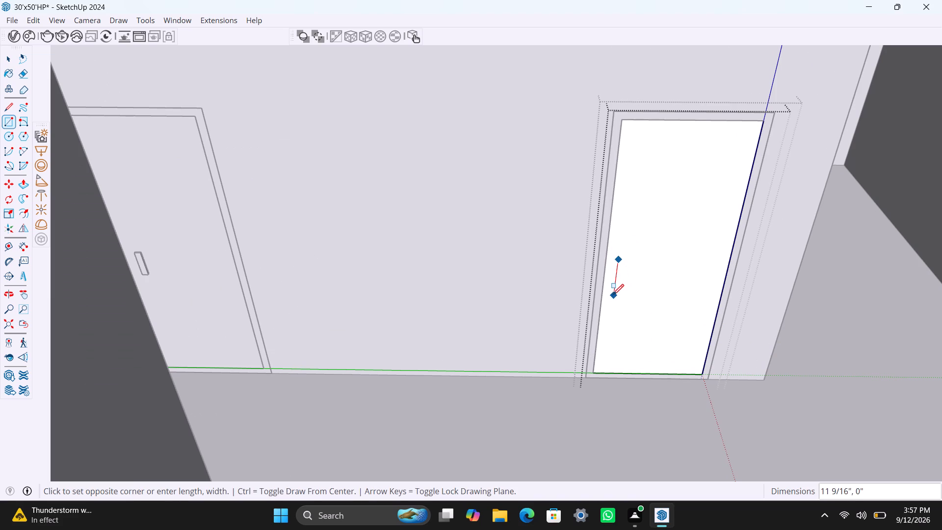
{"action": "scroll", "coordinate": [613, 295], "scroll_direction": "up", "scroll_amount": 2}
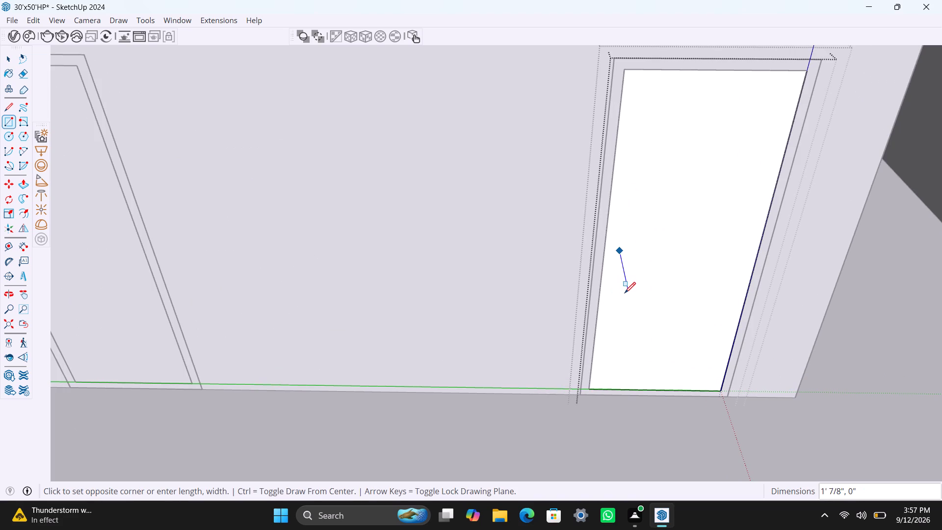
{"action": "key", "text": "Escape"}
Draw an upright handle rectangle about 5 7/8" by 3 5/8" near the door panel's side edge at mid-height, and make it a group.
{"action": "left_click", "coordinate": [630, 243]}
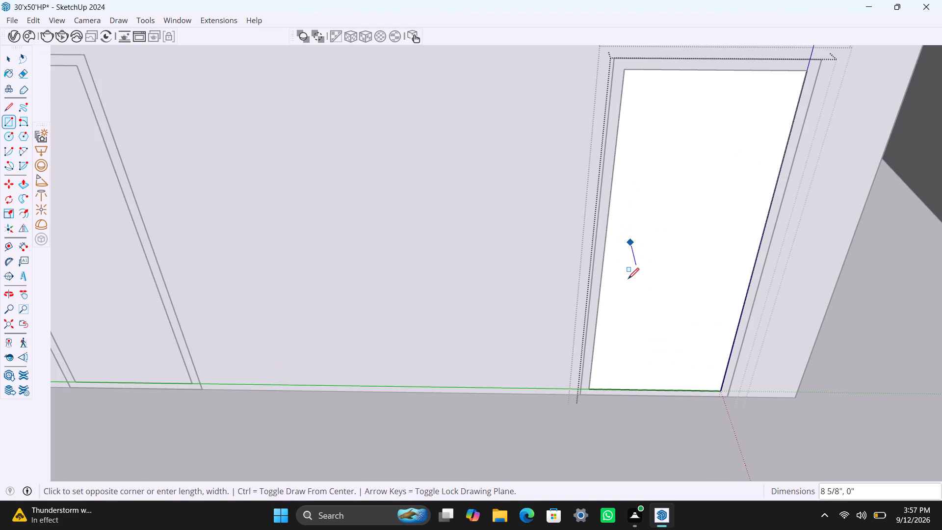
{"action": "scroll", "coordinate": [634, 287], "scroll_direction": "up", "scroll_amount": 2}
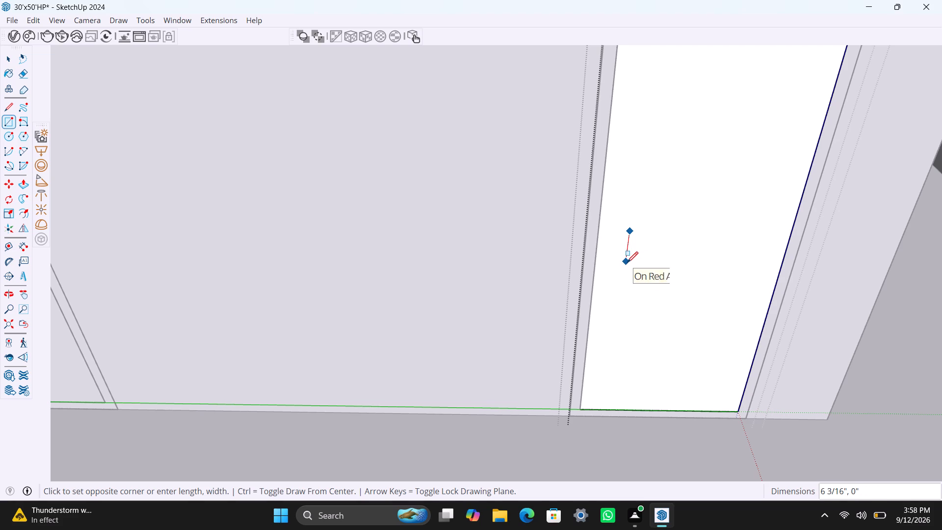
{"action": "scroll", "coordinate": [627, 263], "scroll_direction": "up", "scroll_amount": 2}
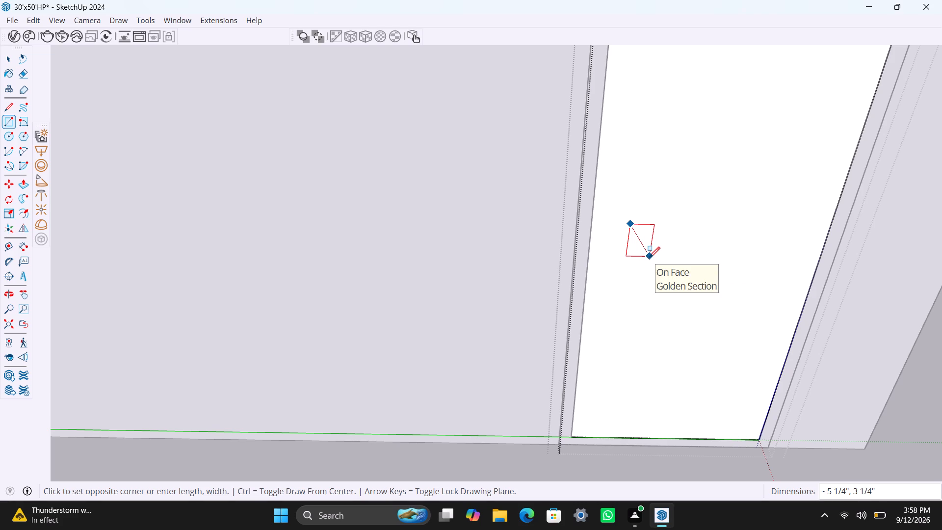
{"action": "left_click", "coordinate": [652, 257]}
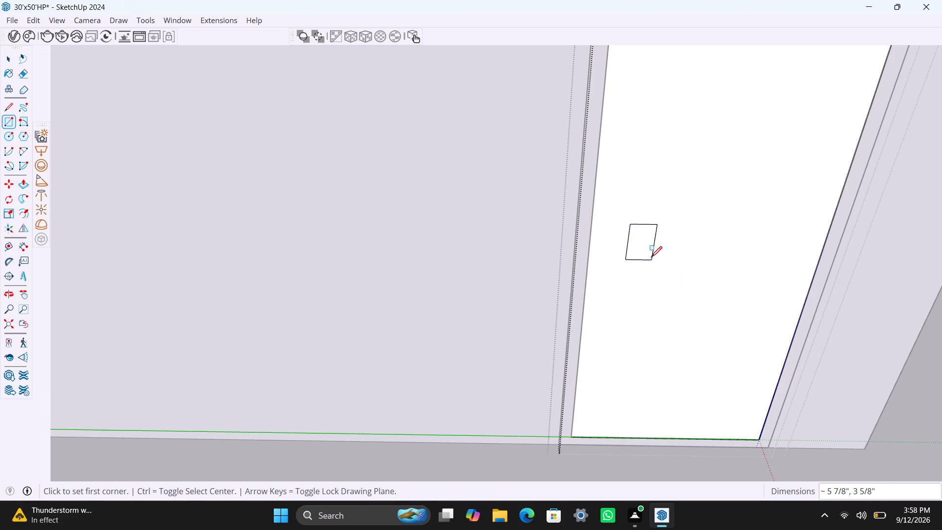
{"action": "key", "text": "space"}
{"action": "double_click", "coordinate": [643, 251]}
{"action": "right_click", "coordinate": [643, 250]}
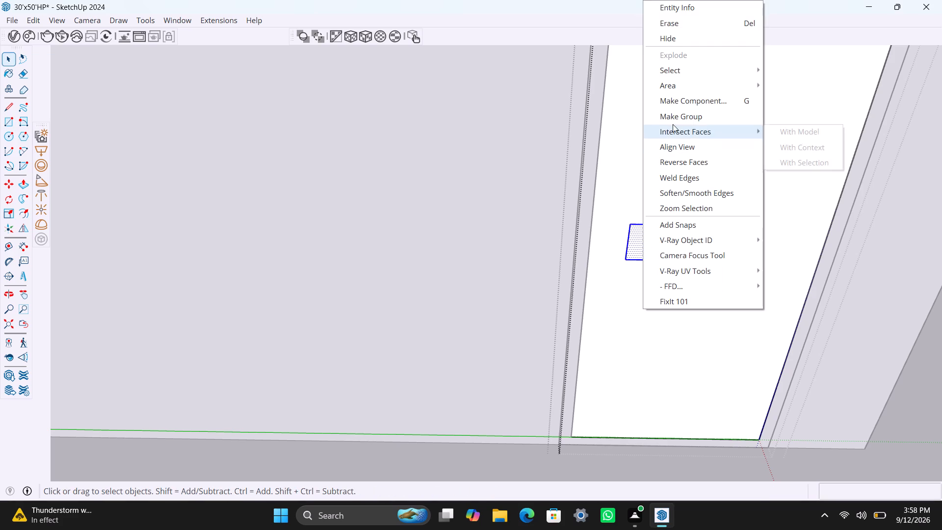
{"action": "left_click", "coordinate": [674, 120]}
Inside the handle group, Push/Pull the handle's face by 0.5".
{"action": "double_click", "coordinate": [651, 237]}
{"action": "left_click", "coordinate": [651, 241]}
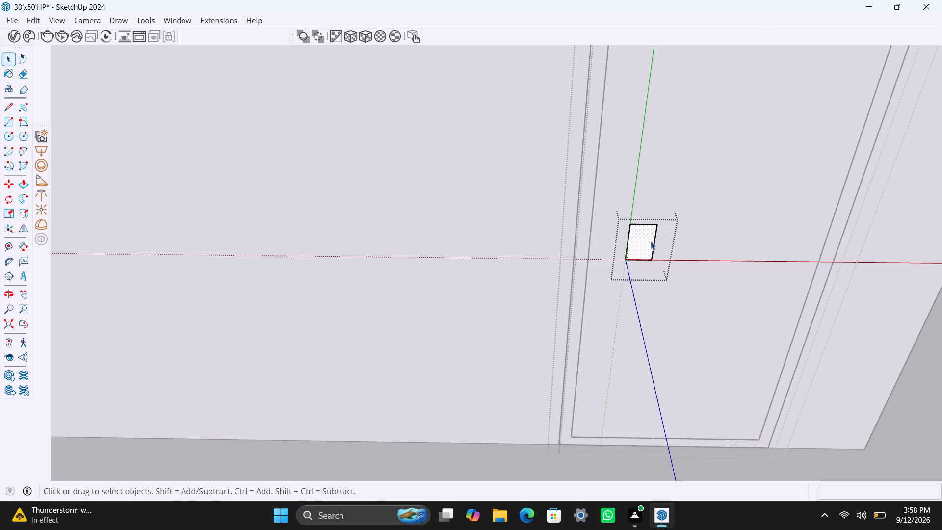
{"action": "key", "text": "p"}
{"action": "left_click", "coordinate": [651, 241]}
{"action": "type", "text": "0.5\""}
{"action": "key", "text": "Return"}
{"action": "key", "text": "space"}
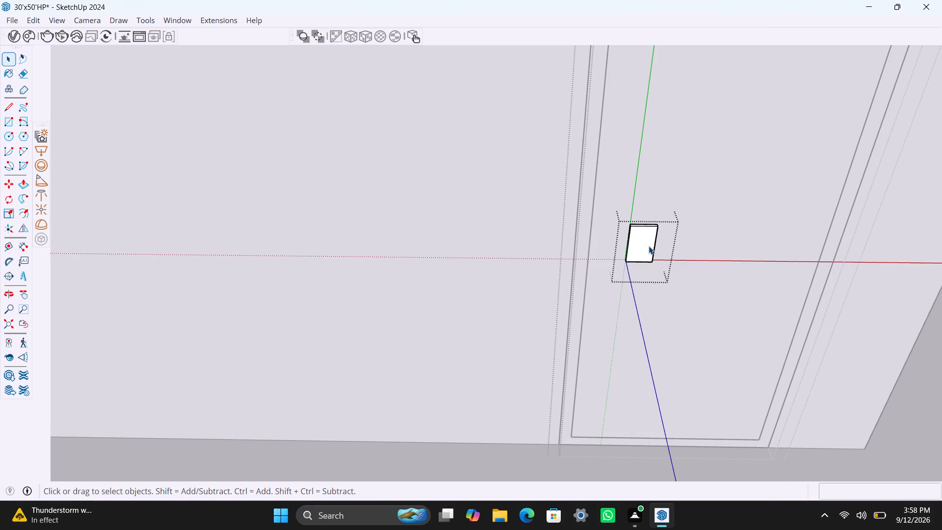
Push/Pull the handle's side face inward to narrow it to a slim upright bar, and close the handle group.
{"action": "scroll", "coordinate": [651, 253], "scroll_direction": "up", "scroll_amount": 2}
{"action": "middle_click_drag", "start_coordinate": [673, 271], "coordinate": [478, 219]}
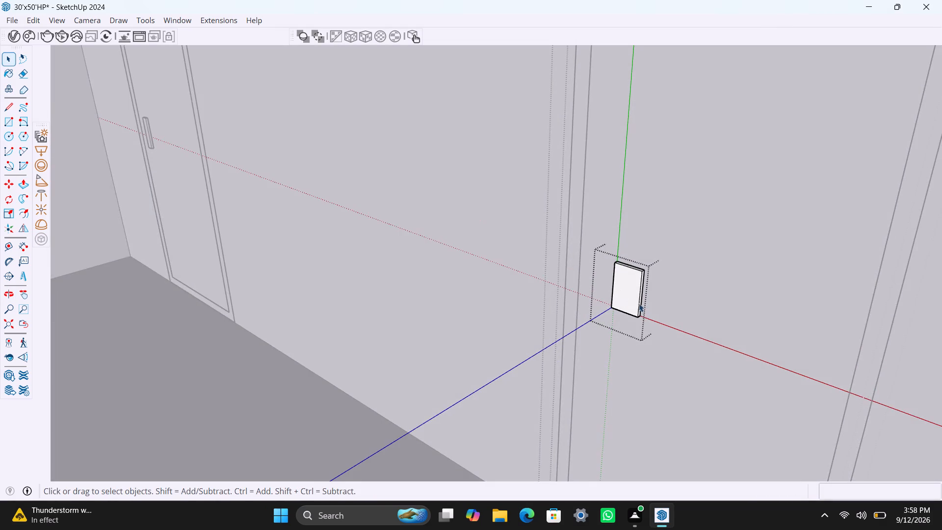
{"action": "scroll", "coordinate": [651, 309], "scroll_direction": "up", "scroll_amount": 16}
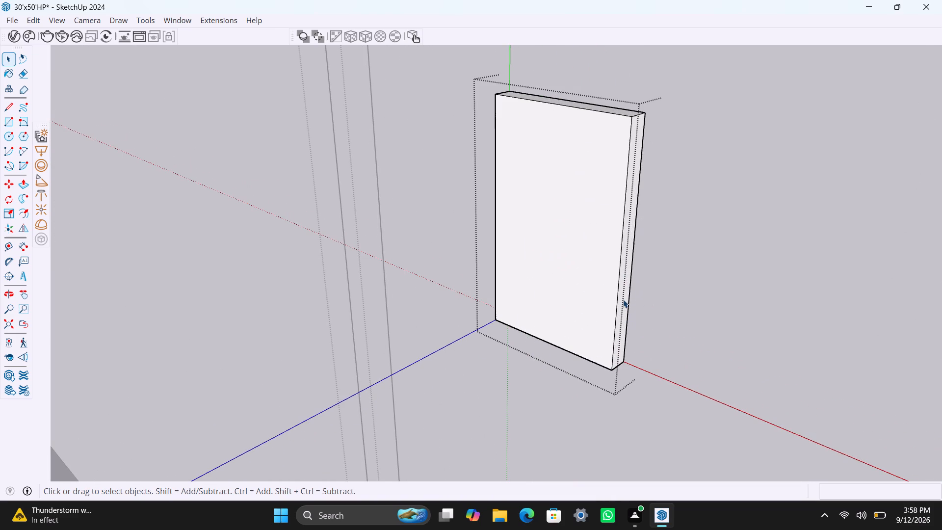
{"action": "left_click", "coordinate": [623, 299]}
{"action": "key", "text": "p"}
{"action": "left_click_drag", "start_coordinate": [623, 299], "coordinate": [562, 259]}
{"action": "key", "text": "space"}
{"action": "left_click", "coordinate": [635, 291]}
{"action": "scroll", "coordinate": [628, 303], "scroll_direction": "down", "scroll_amount": 16}
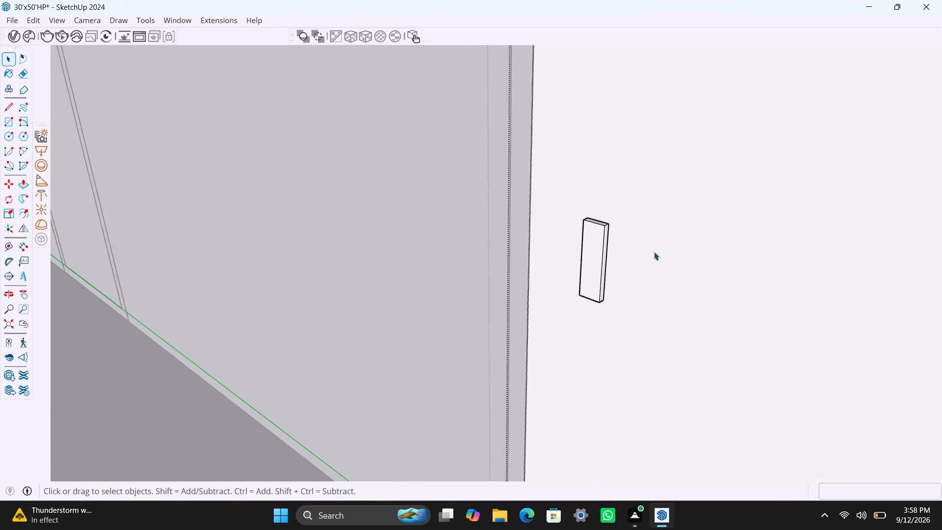
{"action": "scroll", "coordinate": [654, 252], "scroll_direction": "down", "scroll_amount": 20}
{"action": "scroll", "coordinate": [654, 252], "scroll_direction": "down", "scroll_amount": 2}
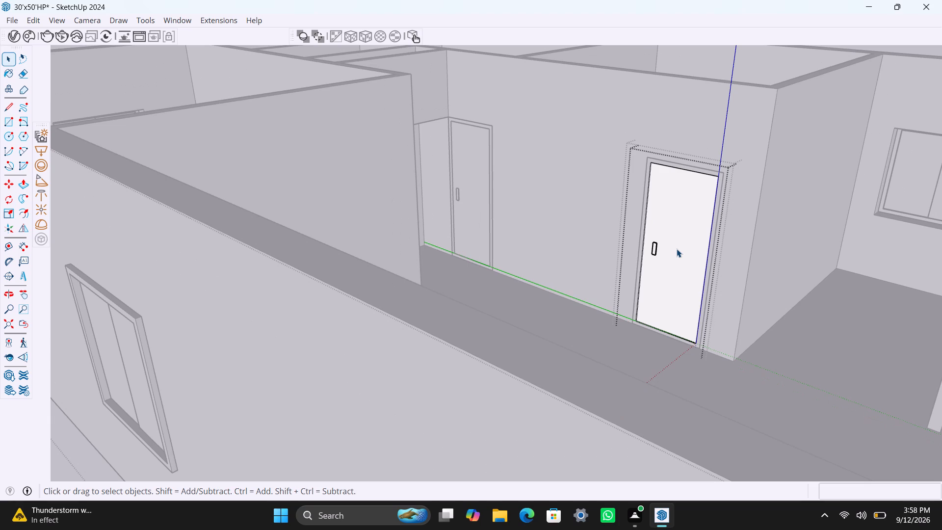
{"action": "scroll", "coordinate": [680, 258], "scroll_direction": "down", "scroll_amount": 8}
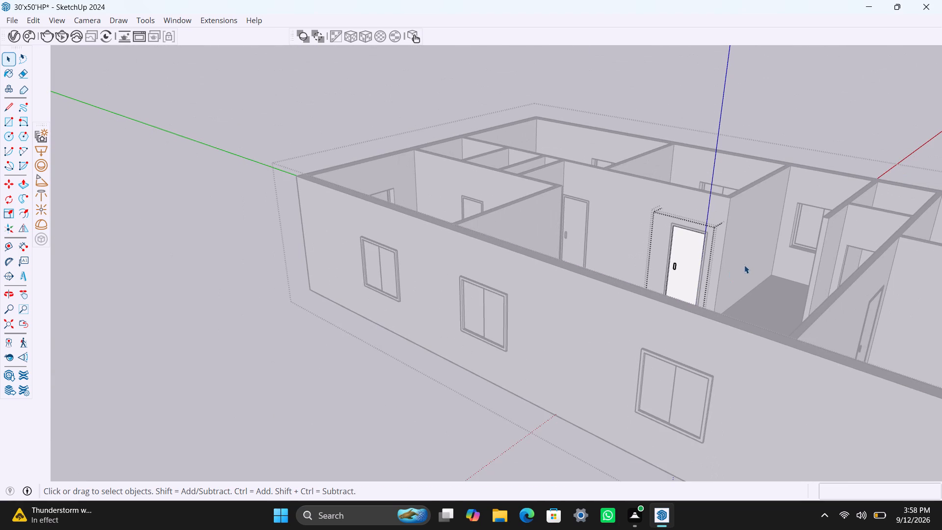
In the building group, draw a rectangle filling the open doorway in the end room near the building's corner, and make it a group.
{"action": "middle_click_drag", "start_coordinate": [703, 253], "coordinate": [754, 382], "text": "shift"}
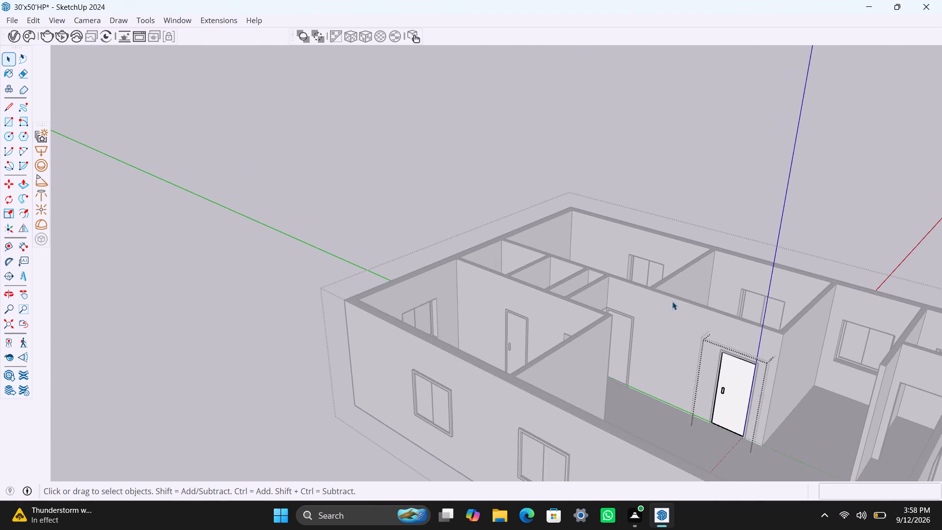
{"action": "scroll", "coordinate": [661, 293], "scroll_direction": "up", "scroll_amount": 3}
{"action": "middle_click_drag", "start_coordinate": [657, 280], "coordinate": [68, 345]}
{"action": "scroll", "coordinate": [507, 289], "scroll_direction": "up", "scroll_amount": 2}
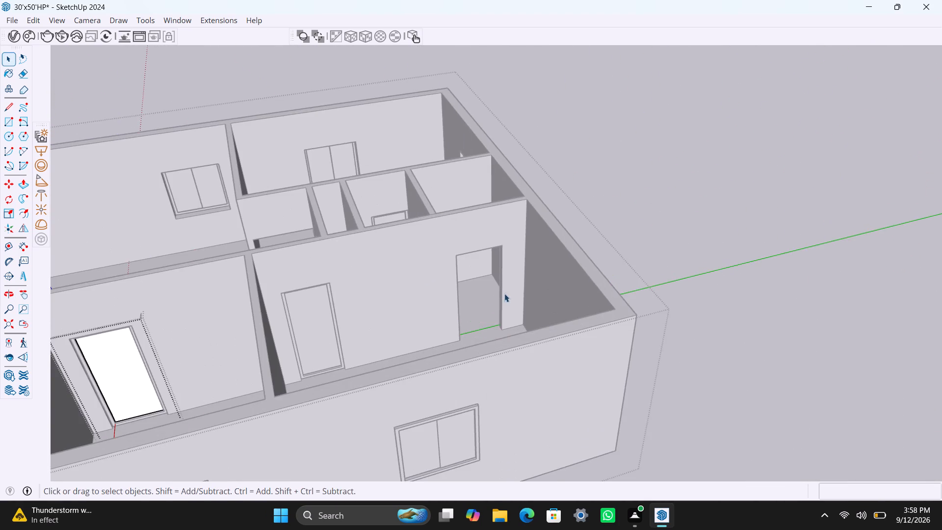
{"action": "middle_click_drag", "start_coordinate": [505, 294], "coordinate": [446, 305]}
{"action": "scroll", "coordinate": [448, 277], "scroll_direction": "up", "scroll_amount": 1}
{"action": "left_click", "coordinate": [622, 221]}
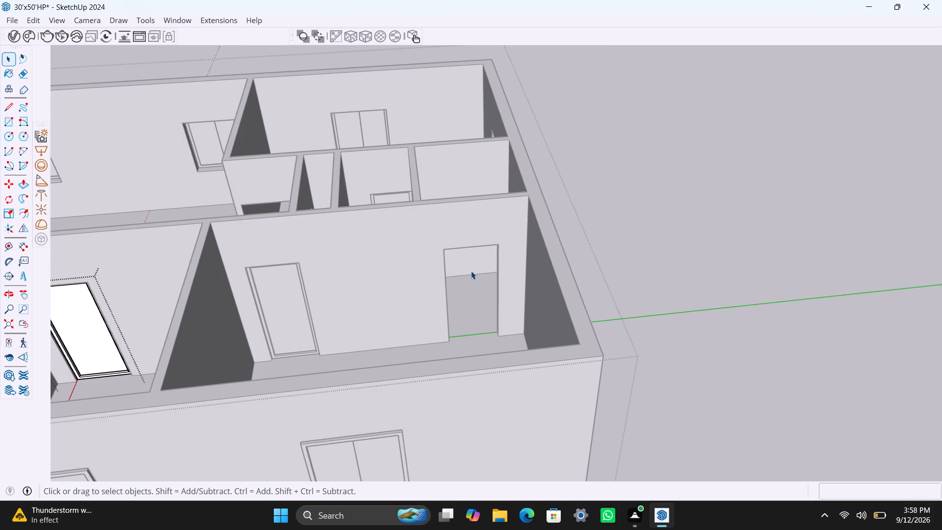
{"action": "left_click", "coordinate": [732, 191]}
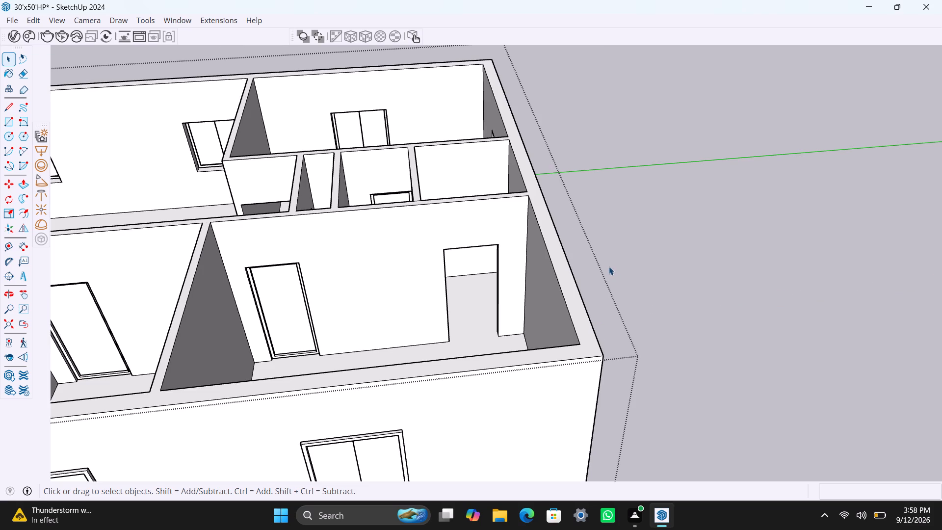
{"action": "key", "text": "r"}
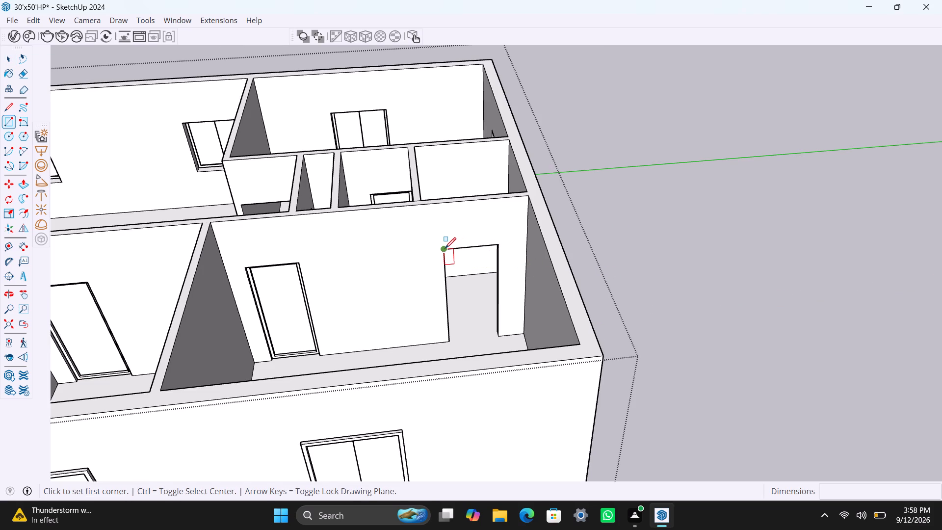
{"action": "left_click_drag", "start_coordinate": [445, 248], "coordinate": [448, 253]}
{"action": "left_click", "coordinate": [499, 331]}
{"action": "key", "text": "space"}
{"action": "double_click", "coordinate": [486, 311]}
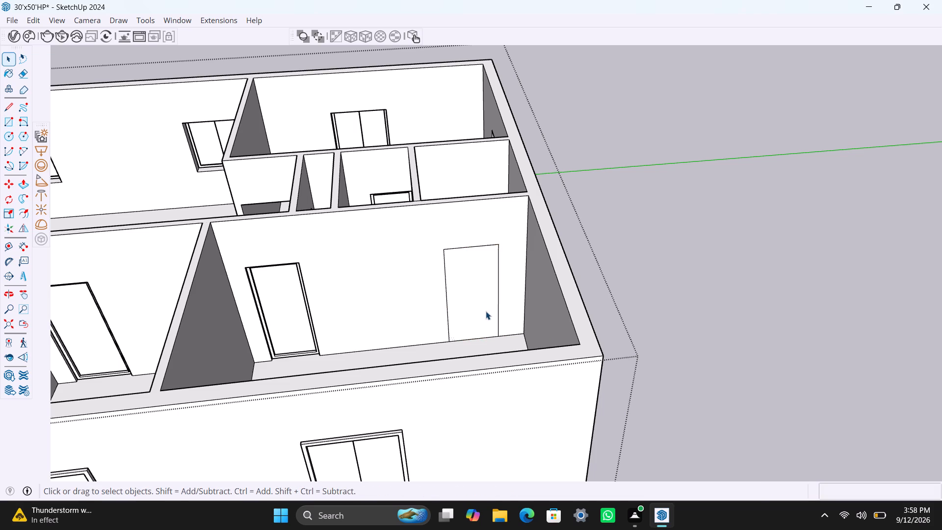
{"action": "right_click", "coordinate": [485, 309]}
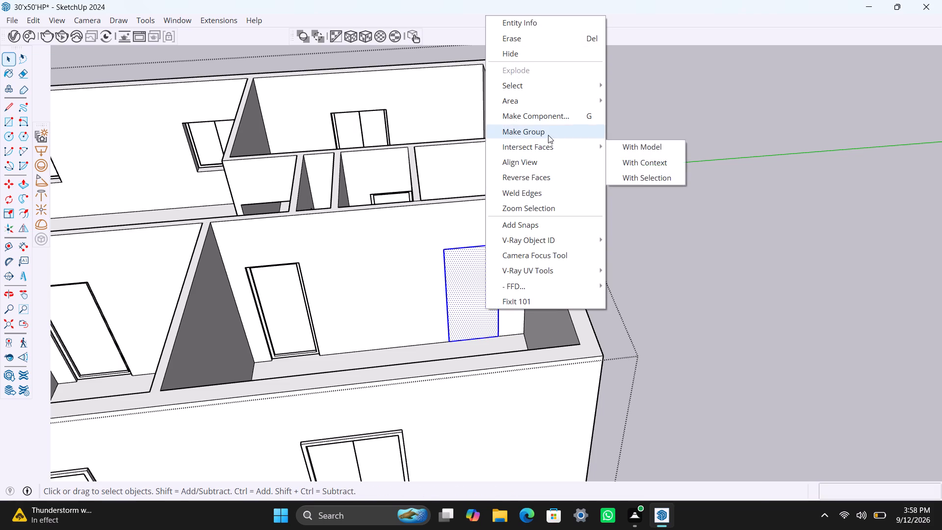
{"action": "left_click", "coordinate": [548, 135]}
Inside the doorway group, offset the face's outline 2" inward and delete the inner face to leave a door frame.
{"action": "left_click", "coordinate": [450, 309]}
{"action": "double_click", "coordinate": [457, 304]}
{"action": "left_click", "coordinate": [459, 299]}
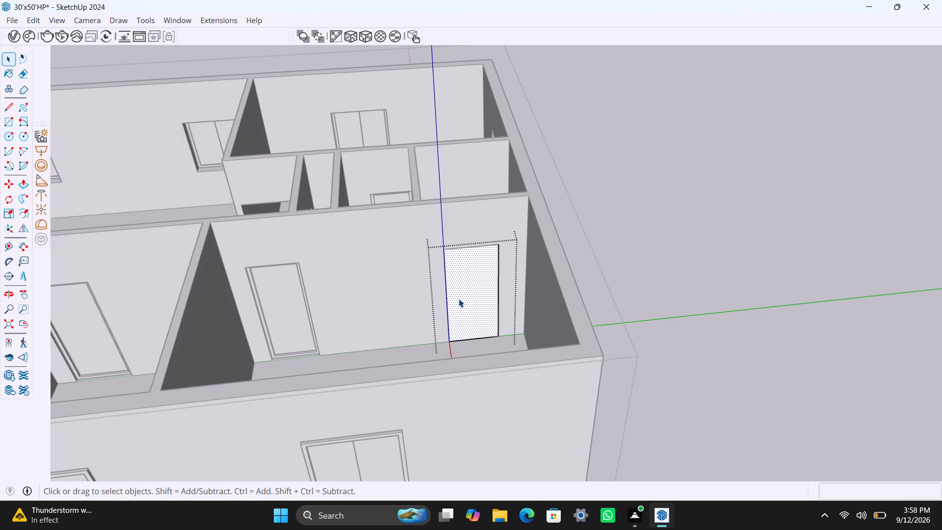
{"action": "key", "text": "f"}
{"action": "left_click", "coordinate": [455, 276]}
{"action": "type", "text": "2\""}
{"action": "key", "text": "Return"}
{"action": "key", "text": "space"}
{"action": "left_click", "coordinate": [468, 279]}
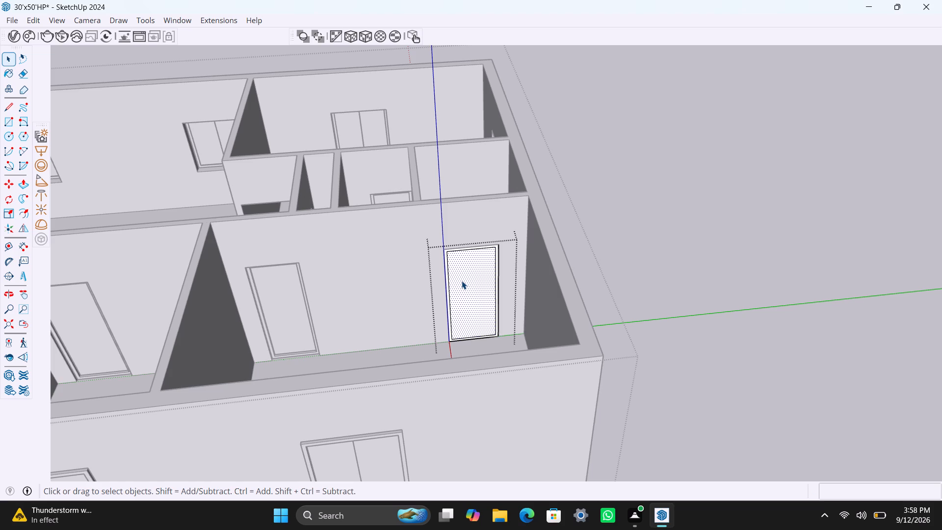
{"action": "key", "text": "Delete"}
Push/Pull the door frame's face by 2.5".
{"action": "scroll", "coordinate": [448, 303], "scroll_direction": "up", "scroll_amount": 10}
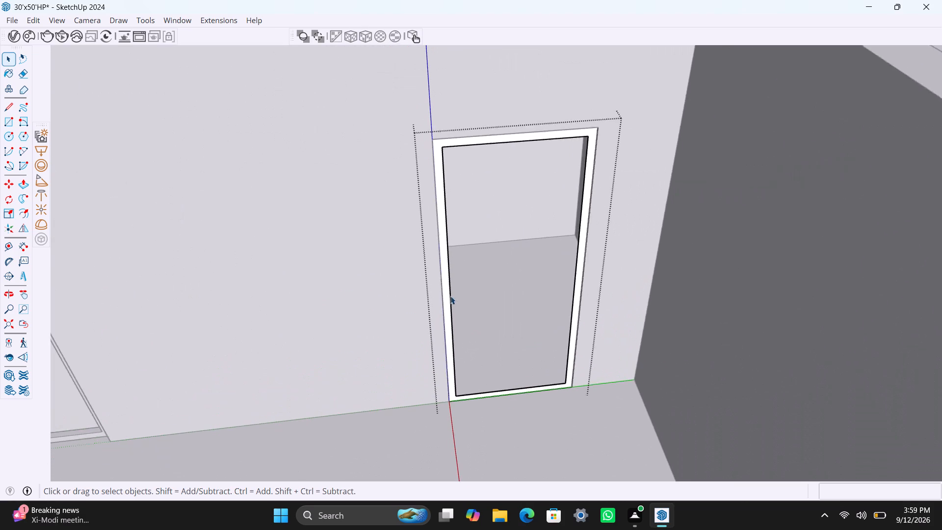
{"action": "left_click", "coordinate": [448, 294]}
{"action": "key", "text": "p"}
{"action": "left_click", "coordinate": [448, 294]}
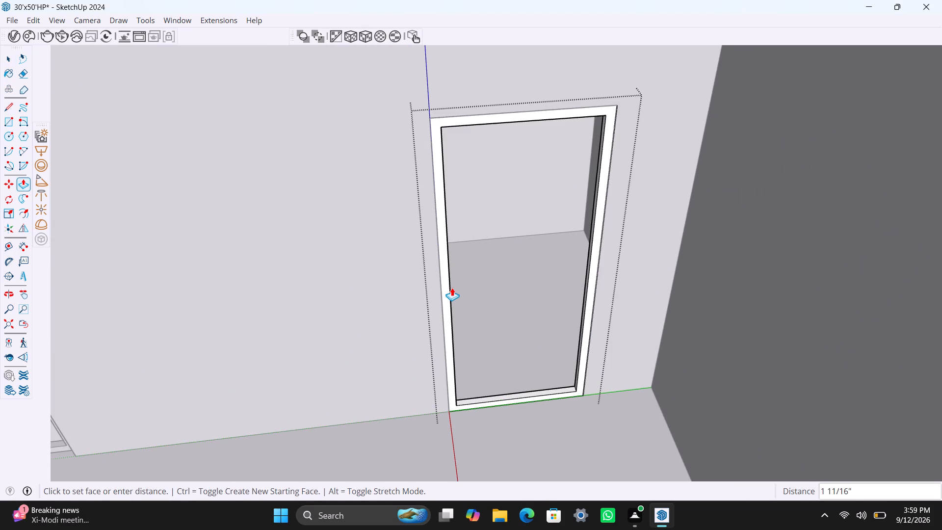
{"action": "type", "text": "2.5\""}
{"action": "key", "text": "Return"}
{"action": "key", "text": "space"}
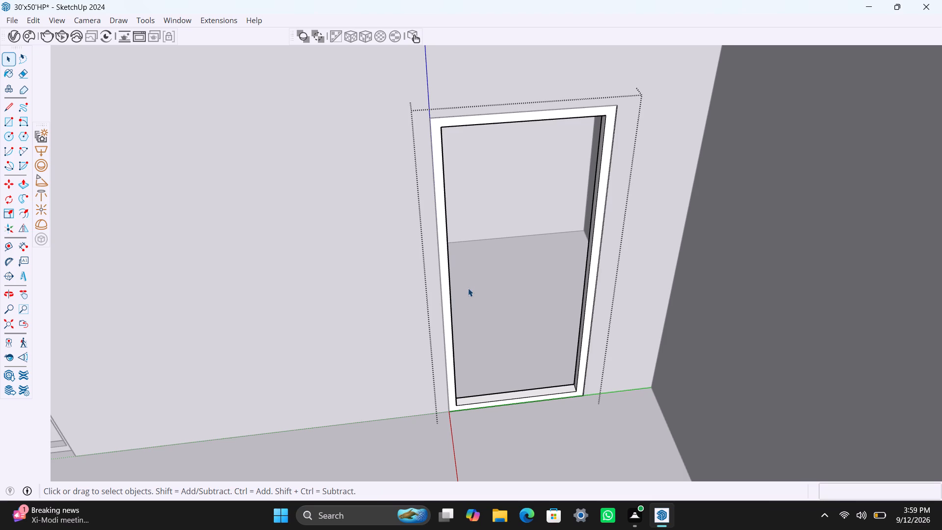
Draw a door panel rectangle filling the frame's inner opening, and make it a group.
{"action": "key", "text": "r"}
{"action": "left_click", "coordinate": [444, 125]}
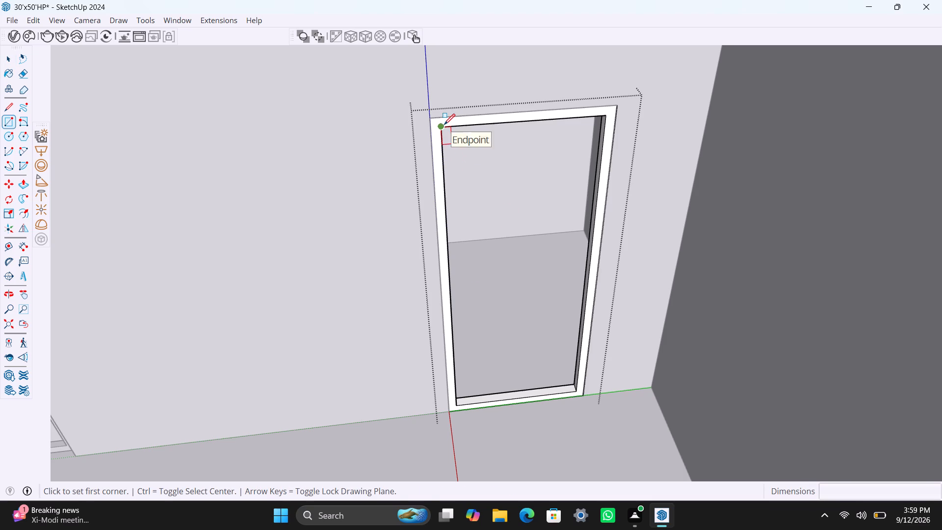
{"action": "left_click", "coordinate": [578, 391]}
{"action": "key", "text": "space"}
{"action": "double_click", "coordinate": [544, 344]}
{"action": "right_click", "coordinate": [544, 344]}
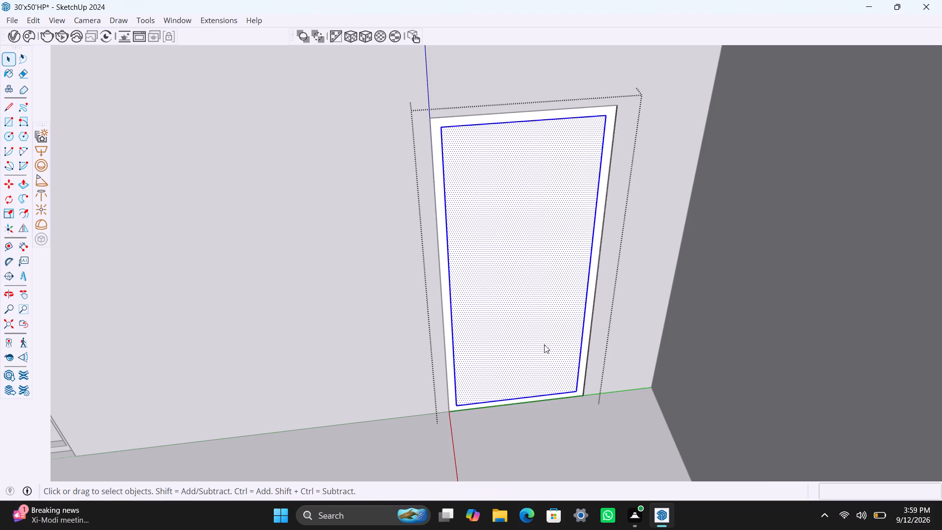
{"action": "left_click", "coordinate": [632, 172]}
Inside the panel group, Push/Pull the door panel's face by 18 mm.
{"action": "triple_click", "coordinate": [552, 262]}
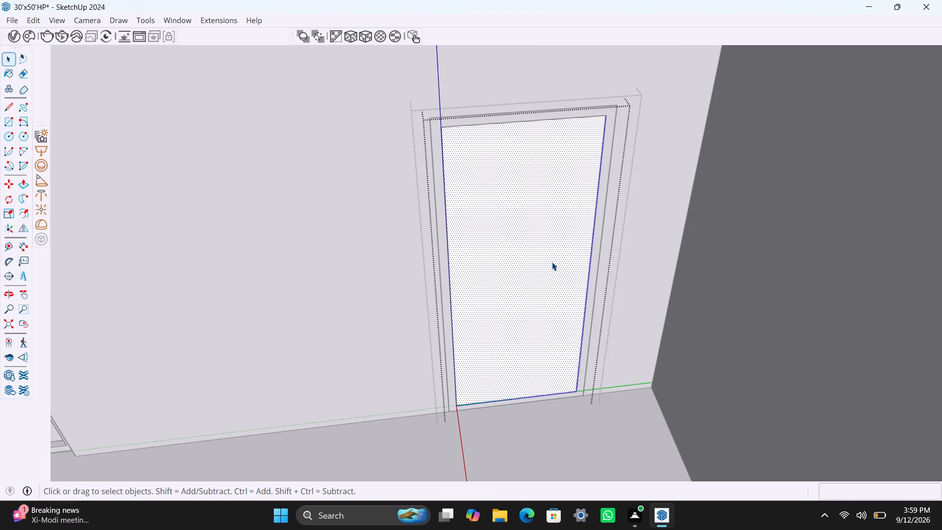
{"action": "key", "text": "p"}
{"action": "left_click", "coordinate": [552, 262]}
{"action": "type", "text": "18MM"}
{"action": "key", "text": "Return"}
{"action": "key", "text": "space"}
Draw an upright handle rectangle about 10 1/8" by 2 15/16" near the door panel's side edge at mid-height, and make it a group.
{"action": "type", "text": "R"}
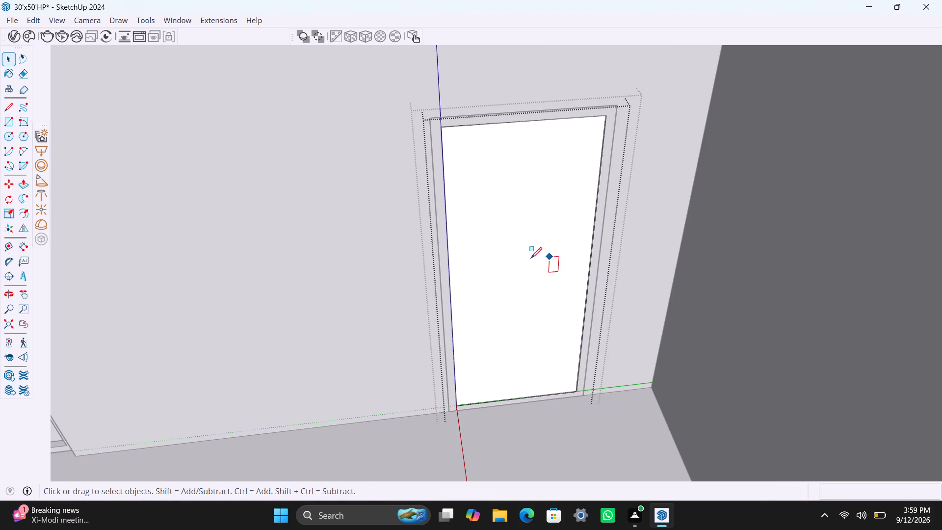
{"action": "left_click", "coordinate": [470, 277]}
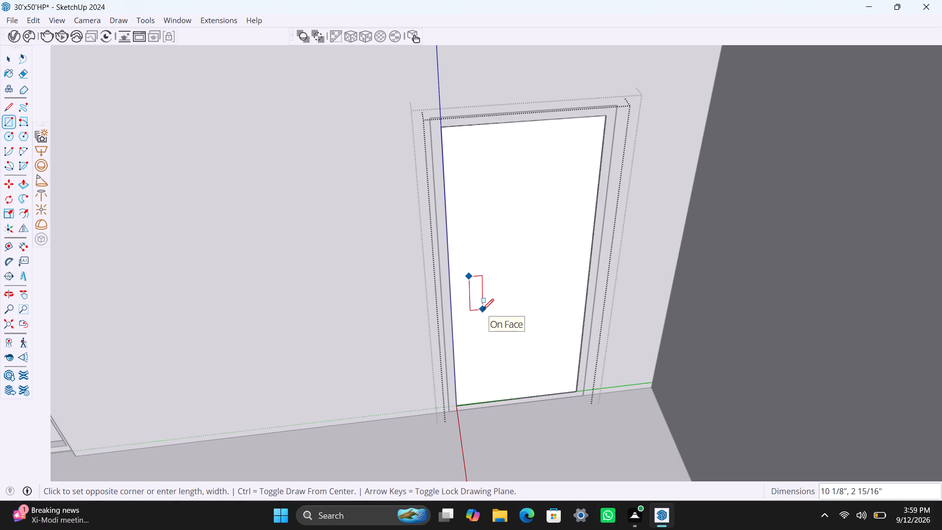
{"action": "left_click", "coordinate": [483, 310]}
{"action": "key", "text": "space"}
{"action": "double_click", "coordinate": [481, 302]}
{"action": "right_click", "coordinate": [480, 302]}
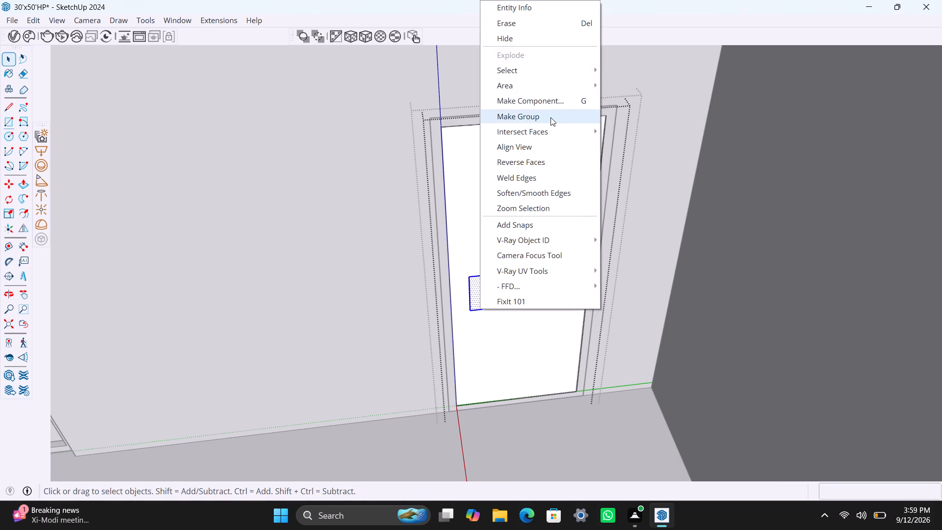
{"action": "left_click", "coordinate": [548, 117]}
Inside the handle group, Push/Pull the handle's face by 0.5".
{"action": "triple_click", "coordinate": [477, 303]}
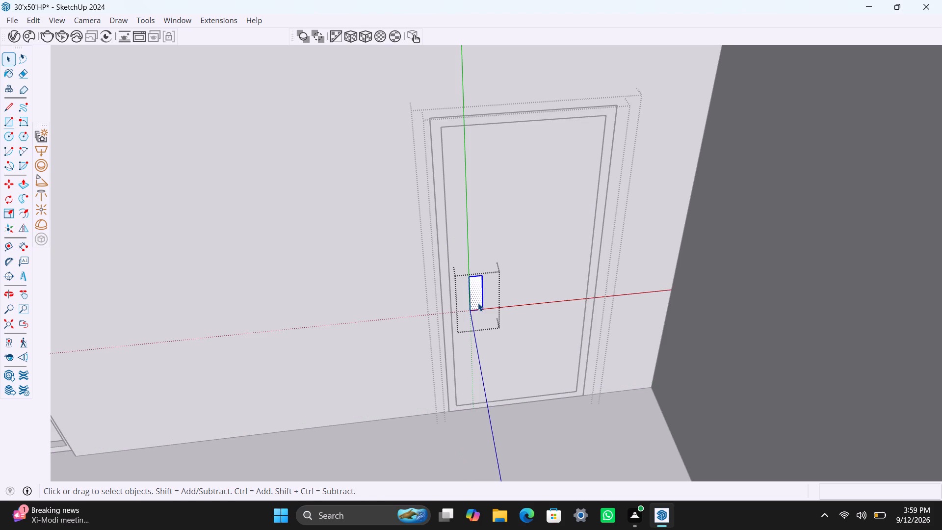
{"action": "key", "text": "p"}
{"action": "left_click", "coordinate": [478, 303]}
{"action": "type", "text": "0.5\""}
{"action": "key", "text": "Return"}
{"action": "key", "text": "space"}
Push/Pull the handle's side face inward to narrow it to a slim upright bar, and close the handle group.
{"action": "scroll", "coordinate": [484, 302], "scroll_direction": "up", "scroll_amount": 4}
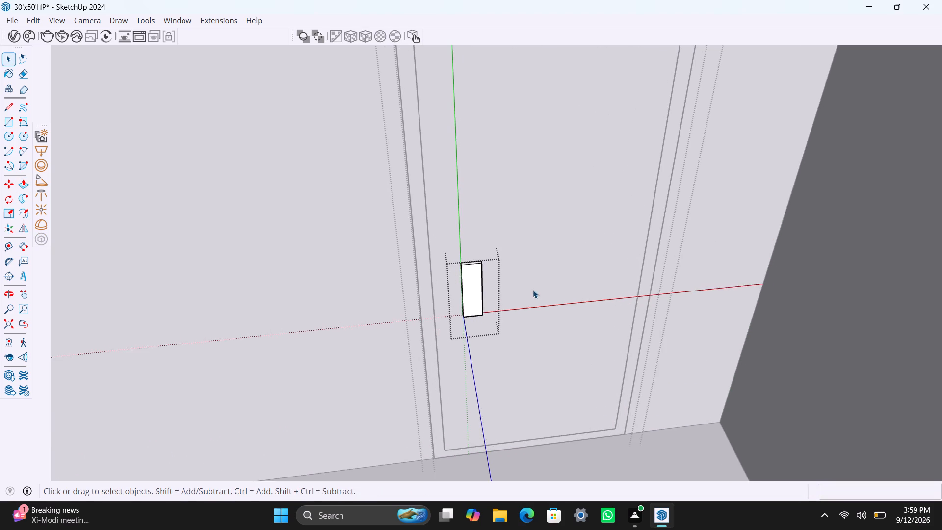
{"action": "middle_click_drag", "start_coordinate": [533, 290], "coordinate": [354, 261]}
{"action": "scroll", "coordinate": [531, 354], "scroll_direction": "up", "scroll_amount": 3}
{"action": "scroll", "coordinate": [459, 319], "scroll_direction": "up", "scroll_amount": 2}
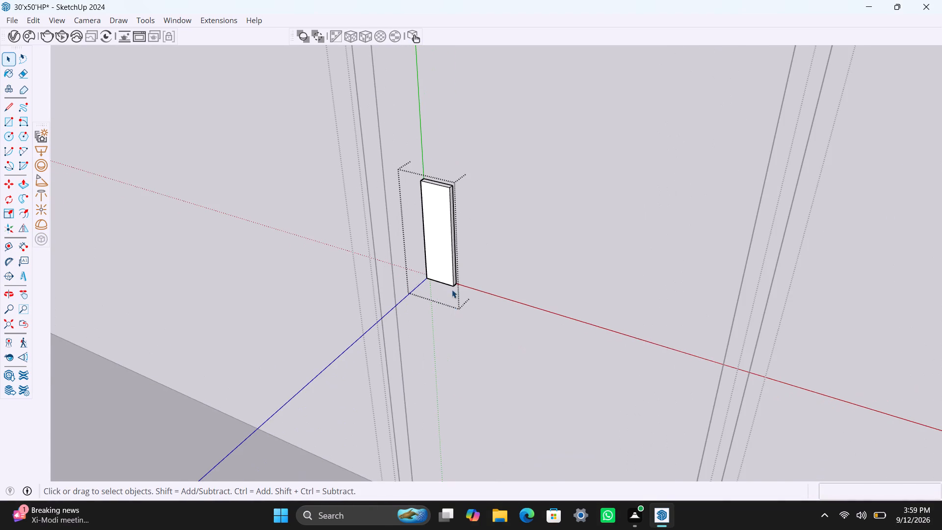
{"action": "scroll", "coordinate": [452, 290], "scroll_direction": "up", "scroll_amount": 10}
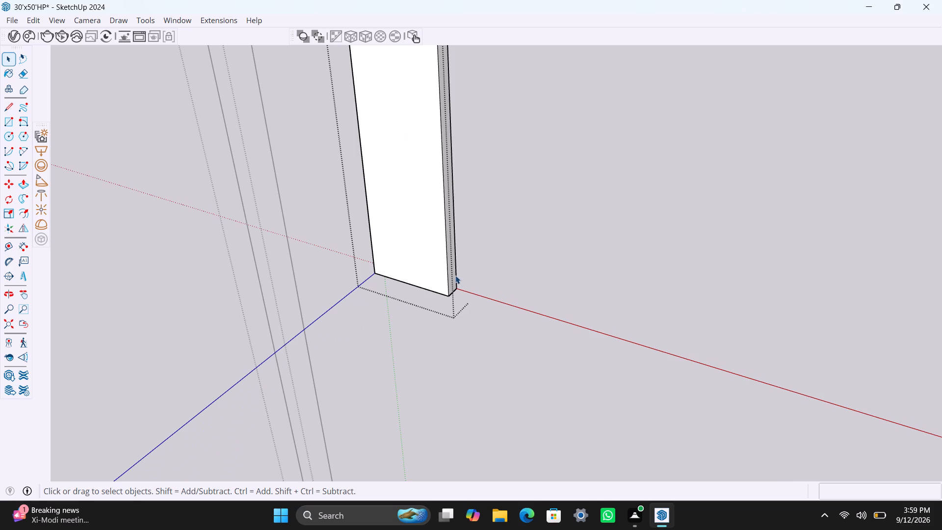
{"action": "left_click", "coordinate": [455, 277]}
{"action": "scroll", "coordinate": [450, 287], "scroll_direction": "up", "scroll_amount": 3}
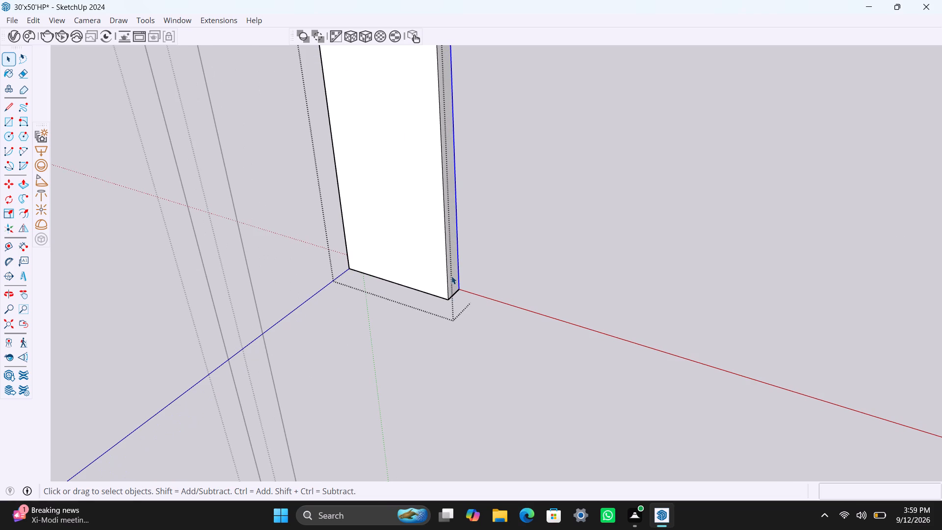
{"action": "scroll", "coordinate": [454, 273], "scroll_direction": "up", "scroll_amount": 3}
{"action": "left_click", "coordinate": [454, 273]}
{"action": "key", "text": "p"}
{"action": "left_click_drag", "start_coordinate": [454, 273], "coordinate": [434, 257]}
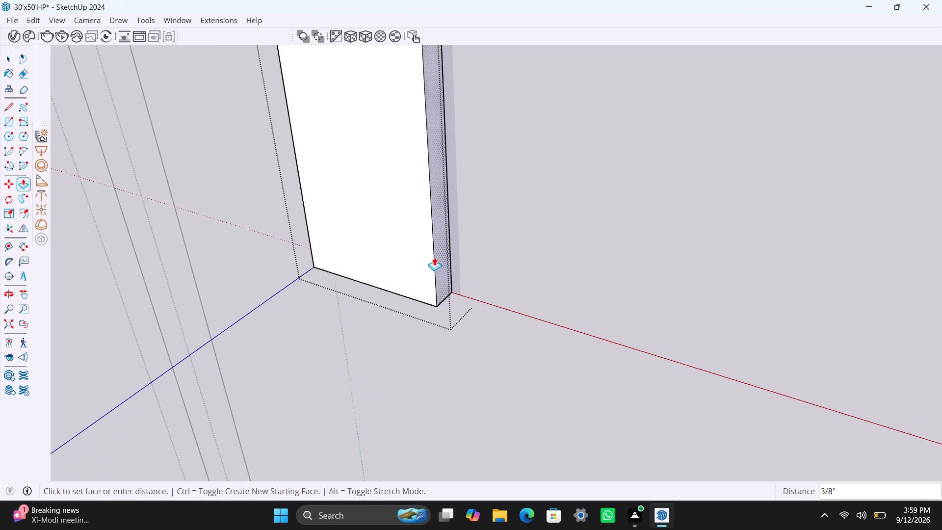
{"action": "left_click_drag", "start_coordinate": [434, 257], "coordinate": [392, 248]}
{"action": "key", "text": "space"}
{"action": "left_click", "coordinate": [535, 265]}
Close the door group, reopen the building group, and examine the interior partitions for doorways still without a door, including the narrow passage.
{"action": "scroll", "coordinate": [529, 267], "scroll_direction": "down", "scroll_amount": 18}
{"action": "scroll", "coordinate": [535, 220], "scroll_direction": "down", "scroll_amount": 18}
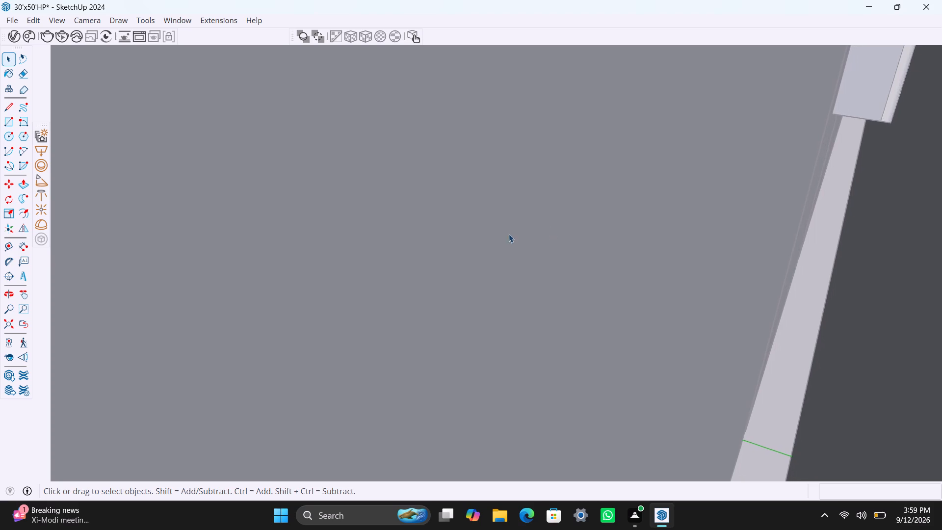
{"action": "left_click", "coordinate": [12, 326]}
{"action": "scroll", "coordinate": [456, 217], "scroll_direction": "down", "scroll_amount": 4}
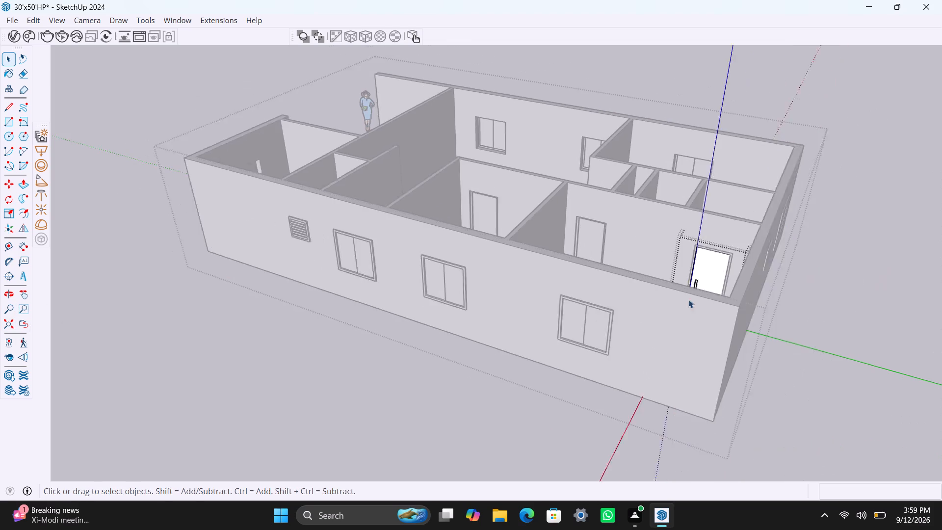
{"action": "middle_click_drag", "start_coordinate": [746, 266], "coordinate": [862, 327]}
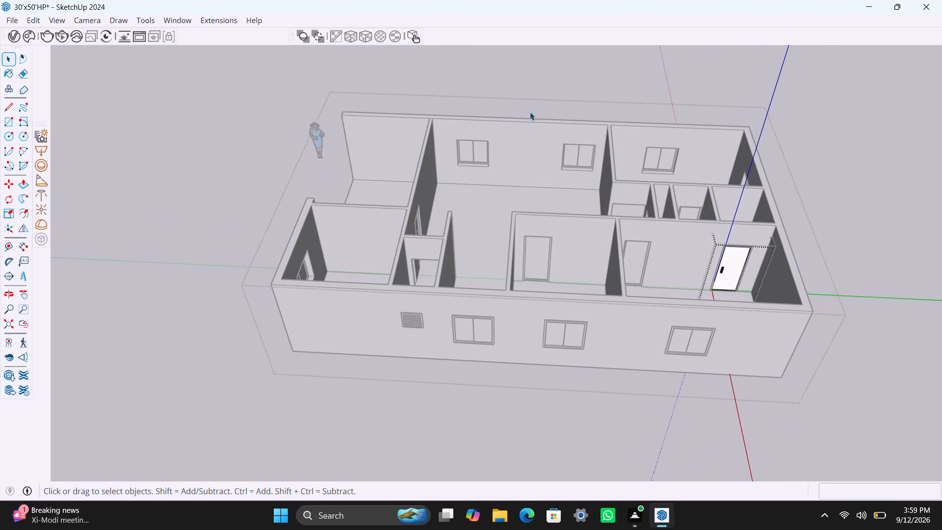
{"action": "left_click", "coordinate": [536, 106]}
{"action": "double_click", "coordinate": [524, 105]}
{"action": "scroll", "coordinate": [479, 225], "scroll_direction": "up", "scroll_amount": 2}
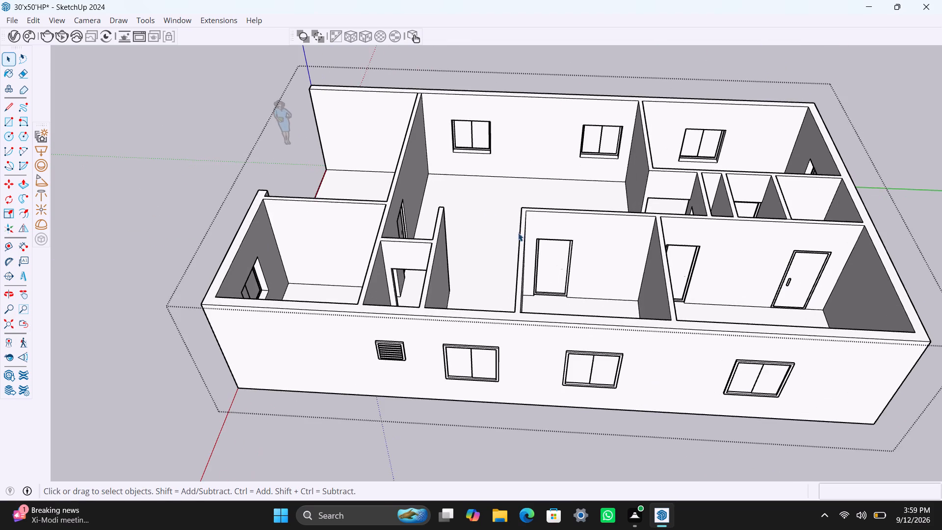
{"action": "middle_click_drag", "start_coordinate": [540, 257], "coordinate": [0, 352]}
{"action": "scroll", "coordinate": [652, 68], "scroll_direction": "up", "scroll_amount": 2}
{"action": "middle_click_drag", "start_coordinate": [462, 247], "coordinate": [258, 282]}
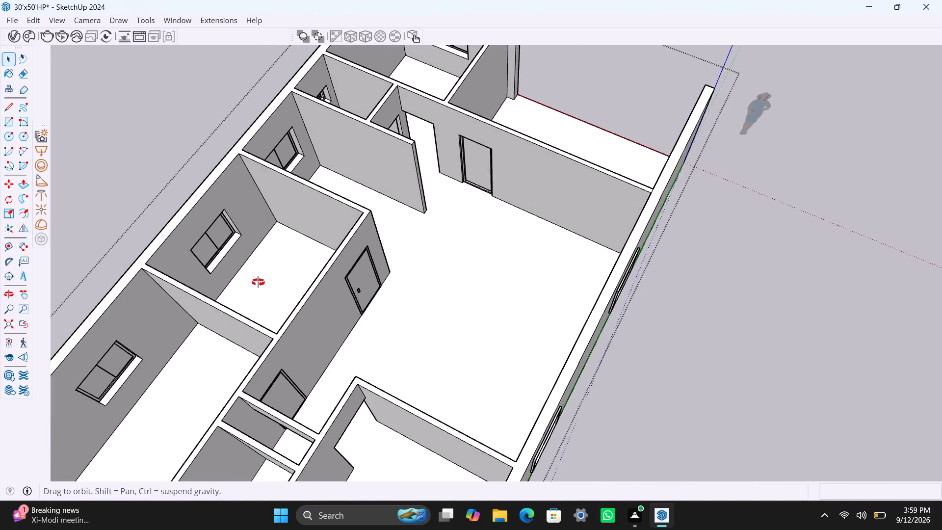
{"action": "middle_click_drag", "start_coordinate": [258, 282], "coordinate": [19, 305]}
{"action": "middle_click_drag", "start_coordinate": [513, 203], "coordinate": [704, 193]}
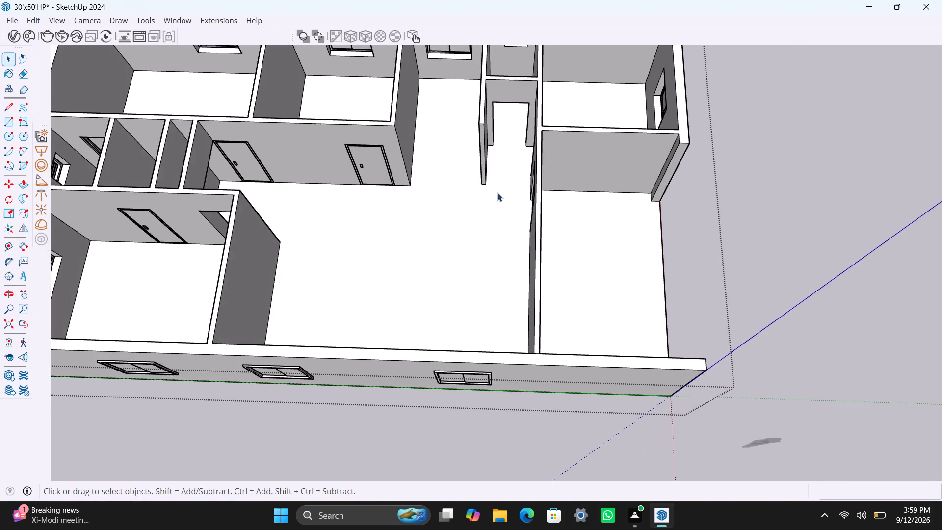
{"action": "scroll", "coordinate": [501, 188], "scroll_direction": "up", "scroll_amount": 2}
{"action": "middle_click_drag", "start_coordinate": [504, 198], "coordinate": [478, 292], "text": "shift"}
{"action": "scroll", "coordinate": [498, 211], "scroll_direction": "up", "scroll_amount": 2}
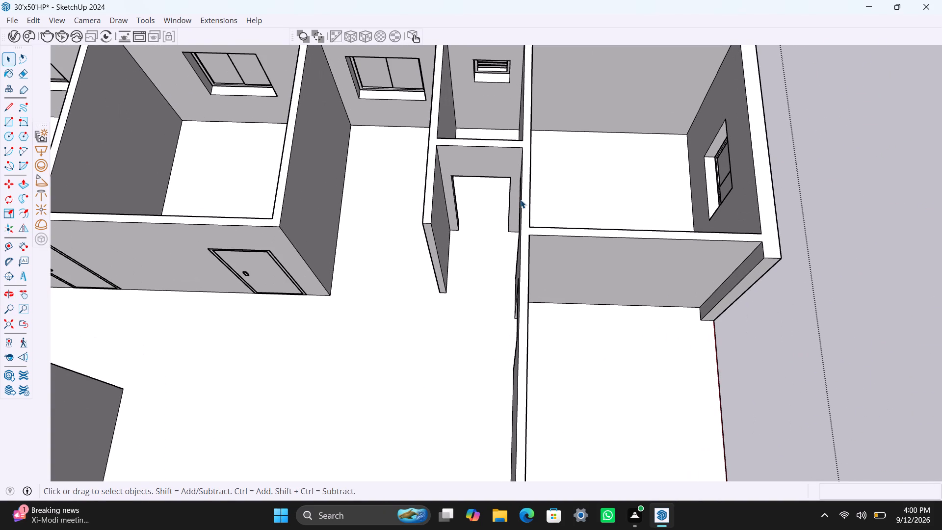
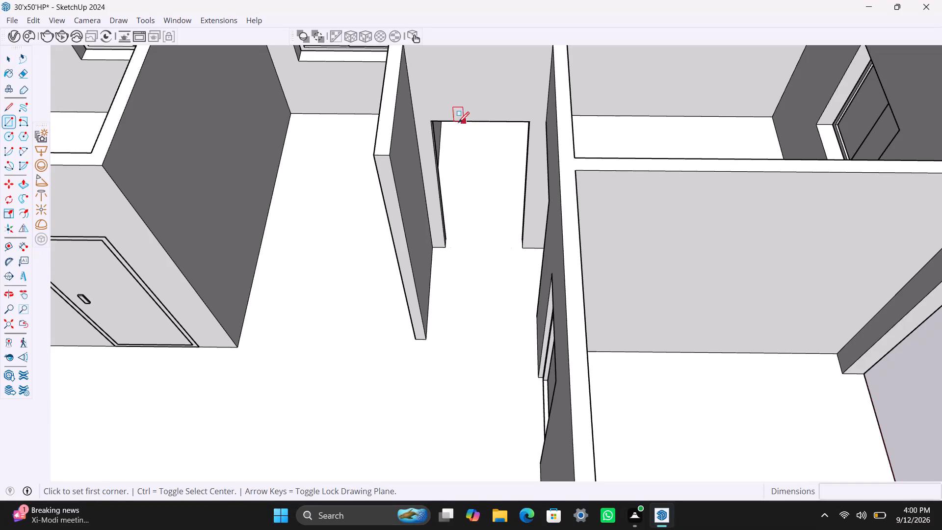
Draw a 7' by 3' rectangle over the open doorway at the end of the narrow passage and group it.
{"action": "left_click_drag", "start_coordinate": [431, 123], "coordinate": [437, 138]}
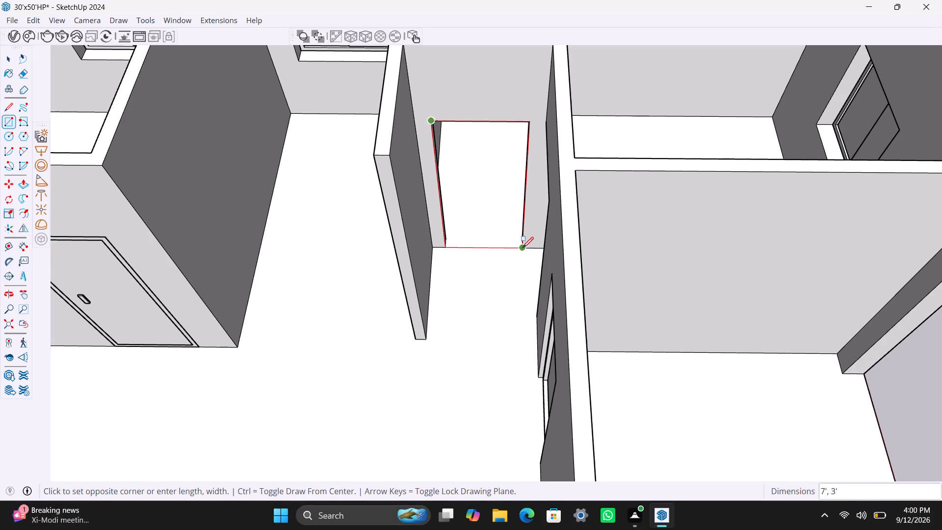
{"action": "left_click", "coordinate": [523, 248]}
{"action": "key", "text": "space"}
{"action": "double_click", "coordinate": [509, 215]}
{"action": "right_click", "coordinate": [509, 214]}
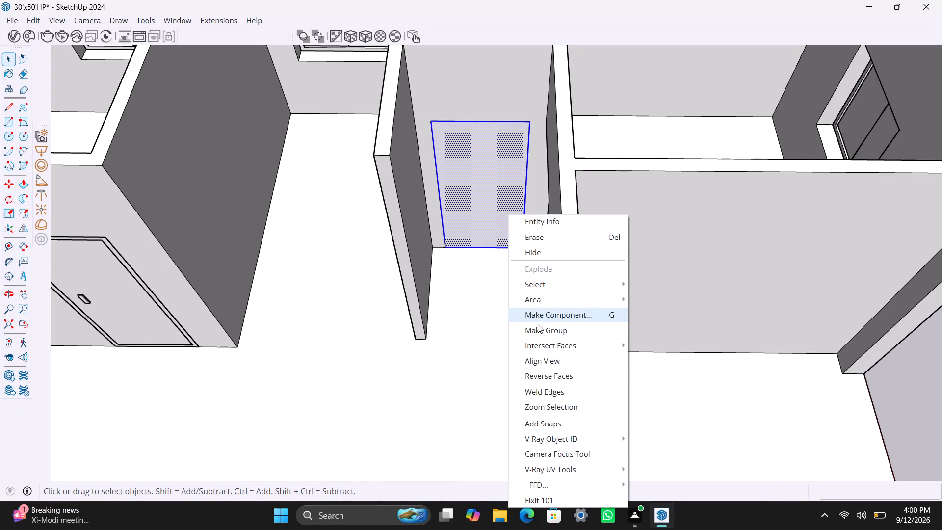
{"action": "left_click", "coordinate": [538, 326]}
Inside the doorway group, offset the rectangle 2" inward and delete the inner face to leave a frame outline.
{"action": "double_click", "coordinate": [455, 193]}
{"action": "left_click", "coordinate": [456, 190]}
{"action": "key", "text": "f"}
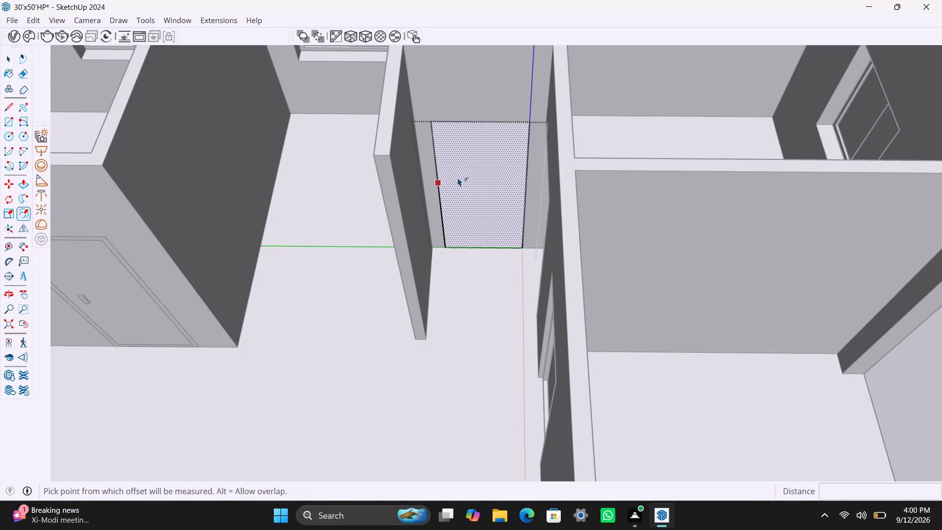
{"action": "left_click", "coordinate": [457, 174]}
{"action": "type", "text": "2\""}
{"action": "key", "text": "Return"}
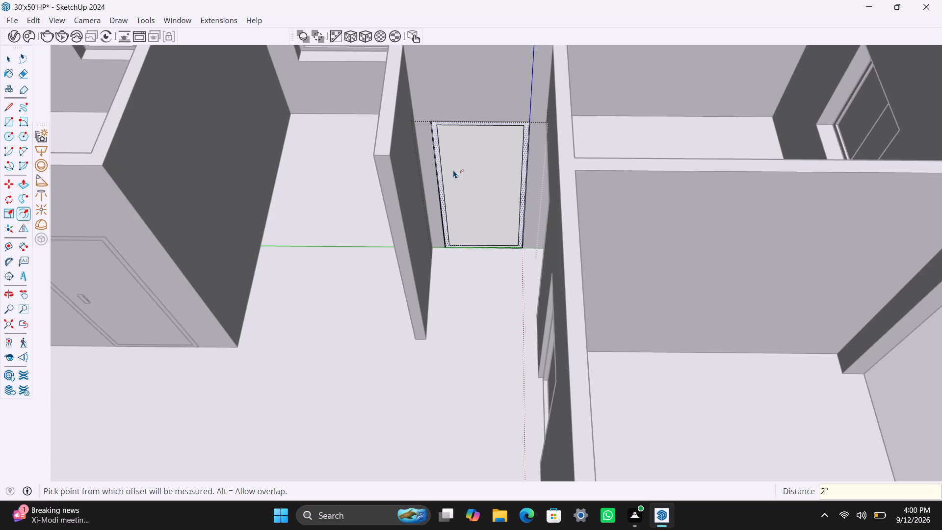
{"action": "key", "text": "space"}
{"action": "left_click", "coordinate": [459, 170]}
{"action": "key", "text": "Delete"}
Extrude the door frame face 2.5" with Push/Pull.
{"action": "scroll", "coordinate": [439, 197], "scroll_direction": "up", "scroll_amount": 3}
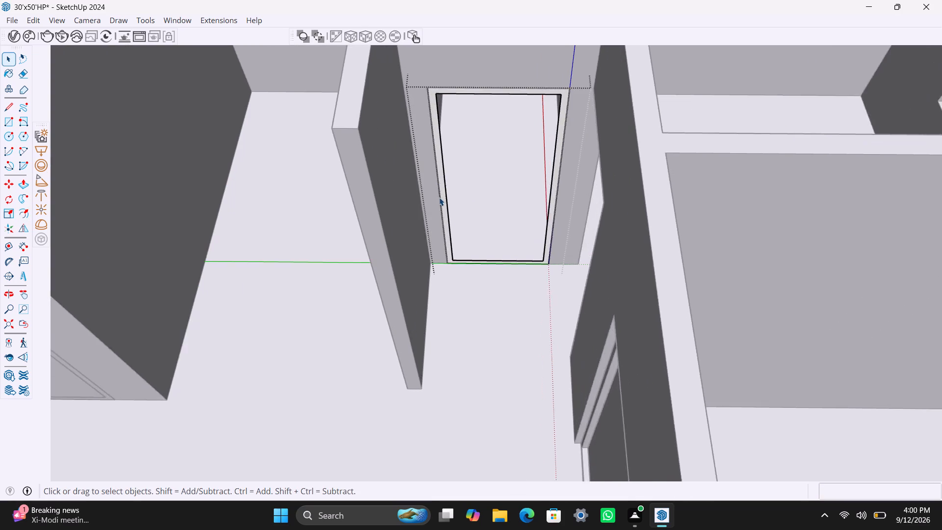
{"action": "scroll", "coordinate": [439, 197], "scroll_direction": "up", "scroll_amount": 2}
{"action": "left_click", "coordinate": [445, 190]}
{"action": "key", "text": "p"}
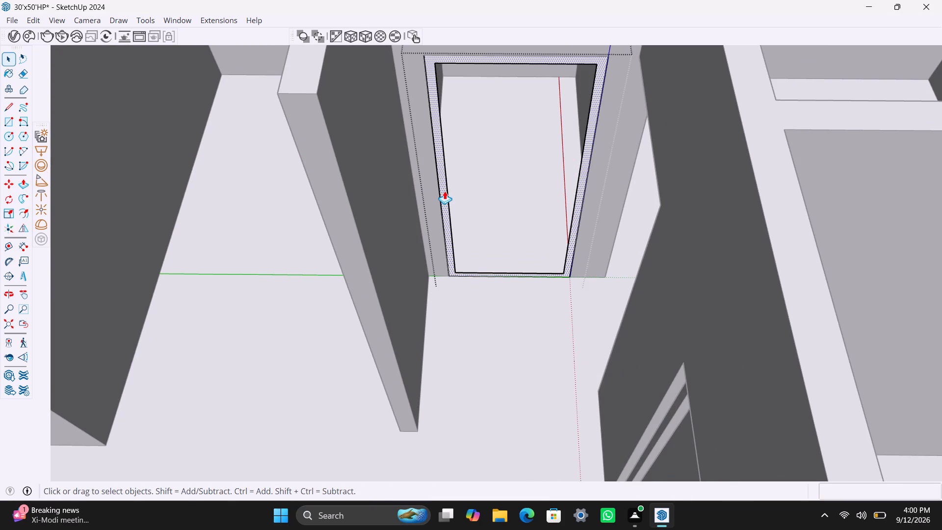
{"action": "left_click_drag", "start_coordinate": [445, 191], "coordinate": [445, 185]}
{"action": "key", "text": "2"}
{"action": "type", "text": ".5\""}
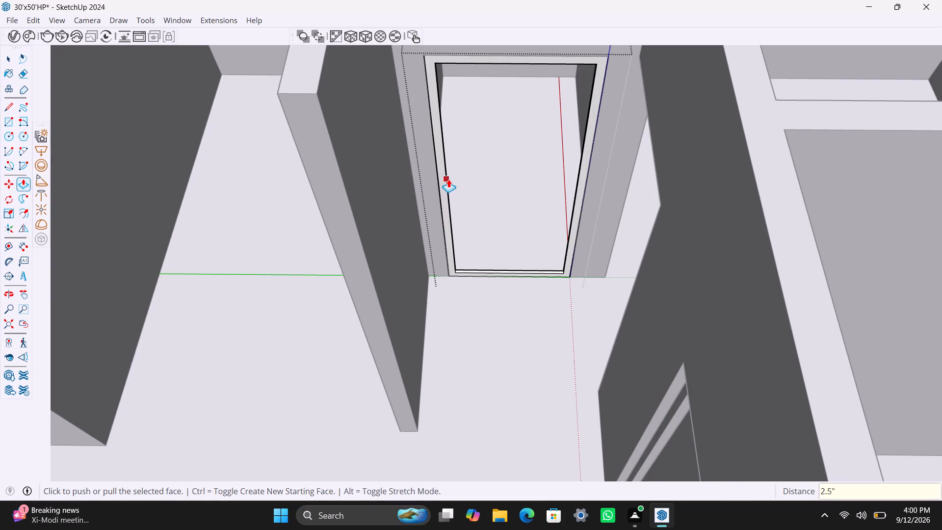
{"action": "key", "text": "Return"}
{"action": "key", "text": "space"}
Draw a rectangle filling the inside of the door frame and group it as the door panel.
{"action": "key", "text": "r"}
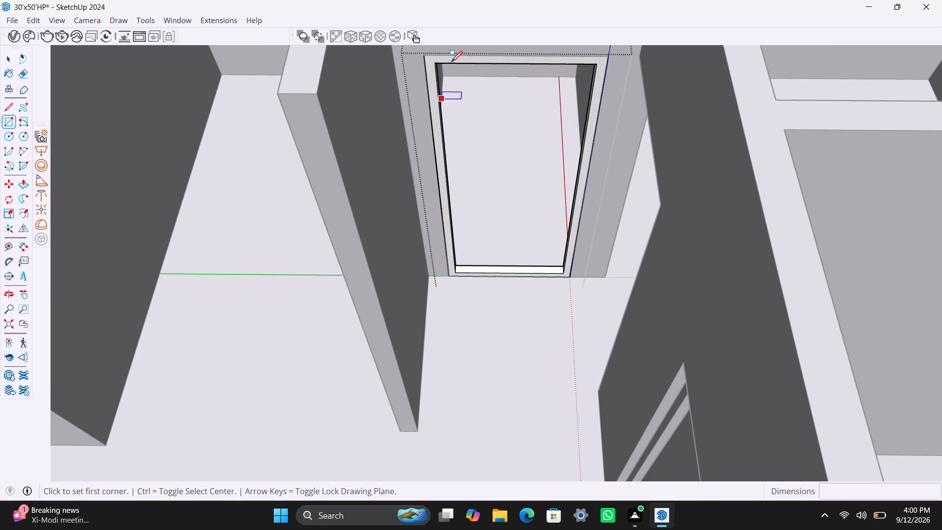
{"action": "left_click_drag", "start_coordinate": [436, 64], "coordinate": [438, 77]}
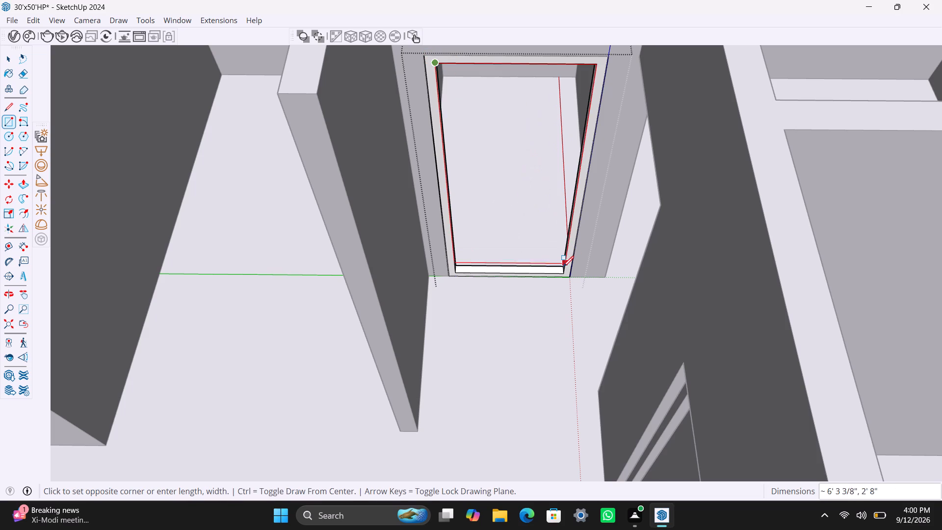
{"action": "left_click", "coordinate": [563, 269]}
{"action": "key", "text": "space"}
{"action": "double_click", "coordinate": [542, 223]}
{"action": "right_click", "coordinate": [541, 222]}
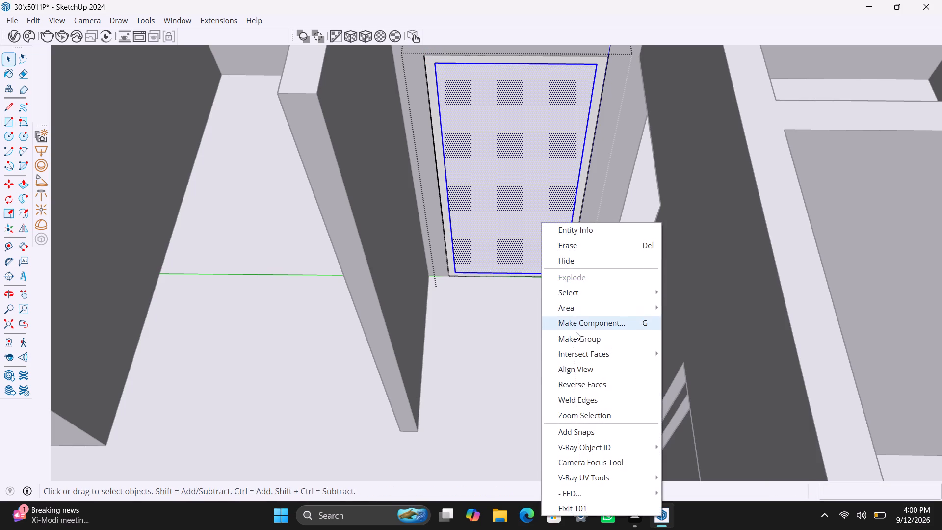
{"action": "left_click", "coordinate": [578, 335]}
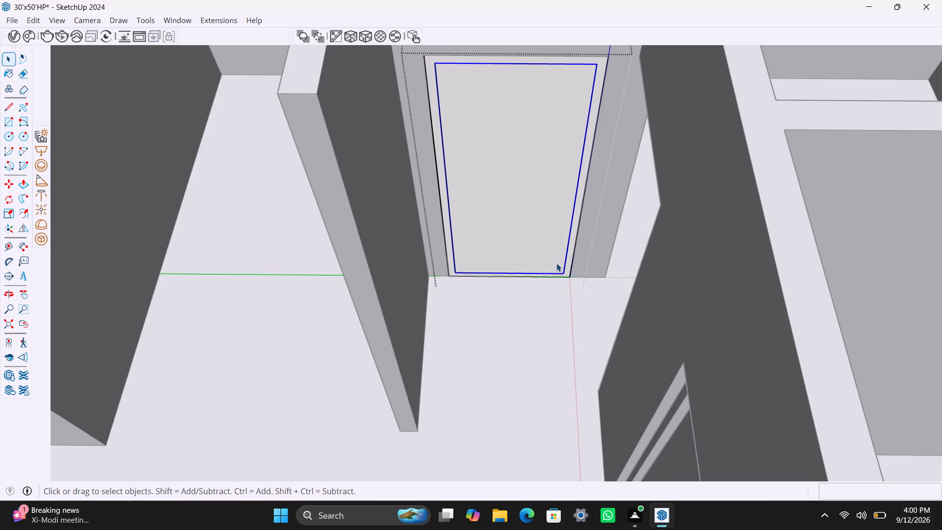
Extrude the door panel to a thickness of 18 mm inside its group.
{"action": "triple_click", "coordinate": [519, 209]}
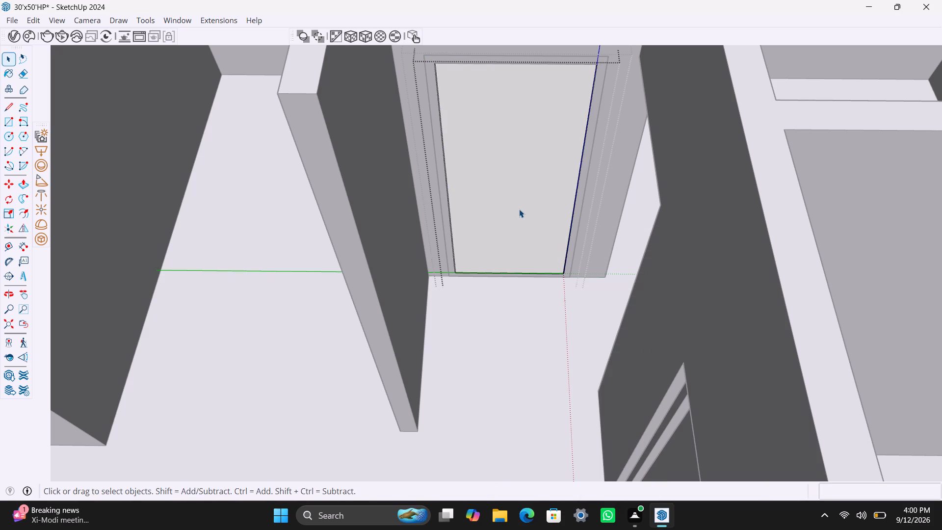
{"action": "key", "text": "p"}
{"action": "left_click", "coordinate": [519, 209]}
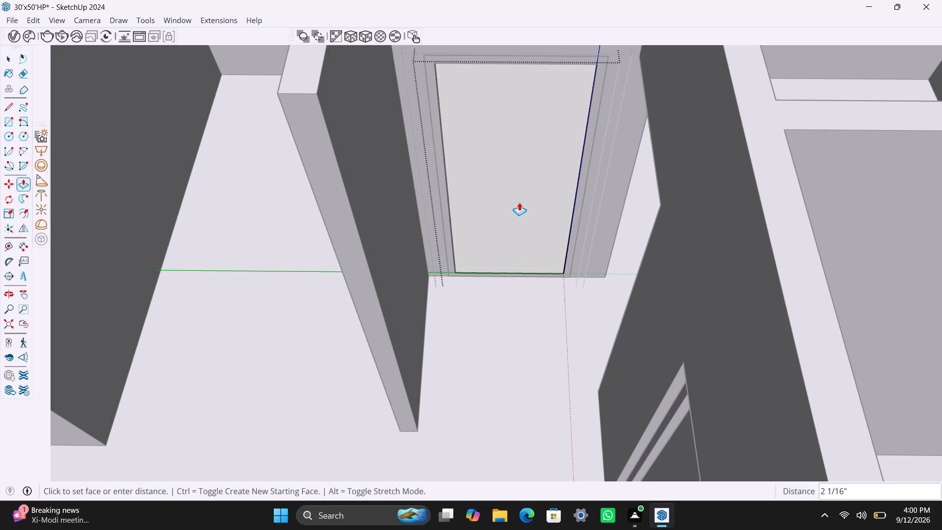
{"action": "key", "text": "1"}
{"action": "type", "text": "8MM"}
{"action": "key", "text": "Return"}
{"action": "key", "text": "space"}
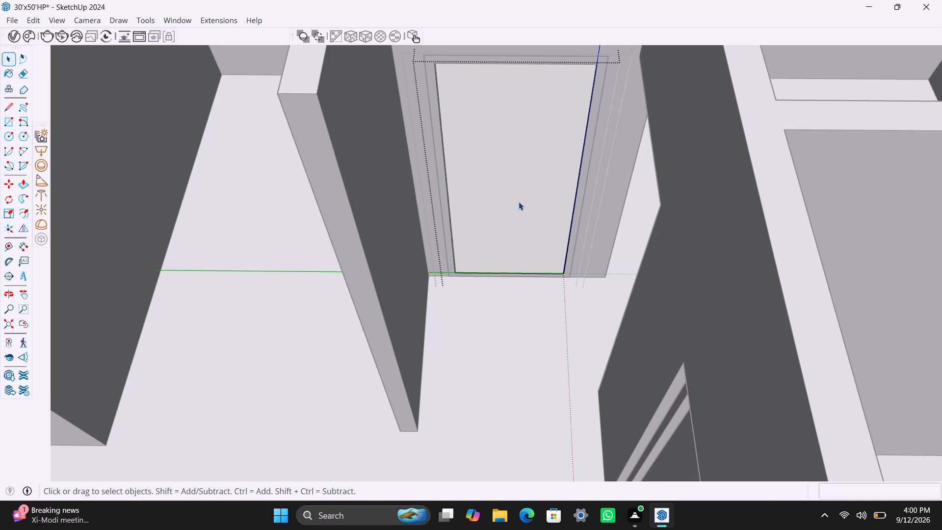
Draw an upright handle rectangle about 9 9/16" by 1 5/8" near the door panel's opening edge and group it.
{"action": "middle_click_drag", "start_coordinate": [470, 201], "coordinate": [476, 184]}
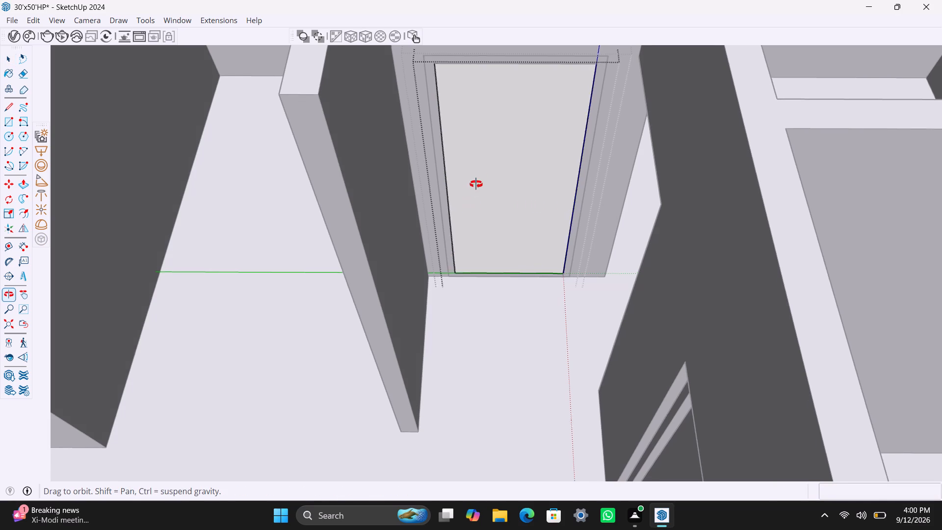
{"action": "middle_click_drag", "start_coordinate": [476, 184], "coordinate": [482, 168]}
{"action": "key", "text": "r"}
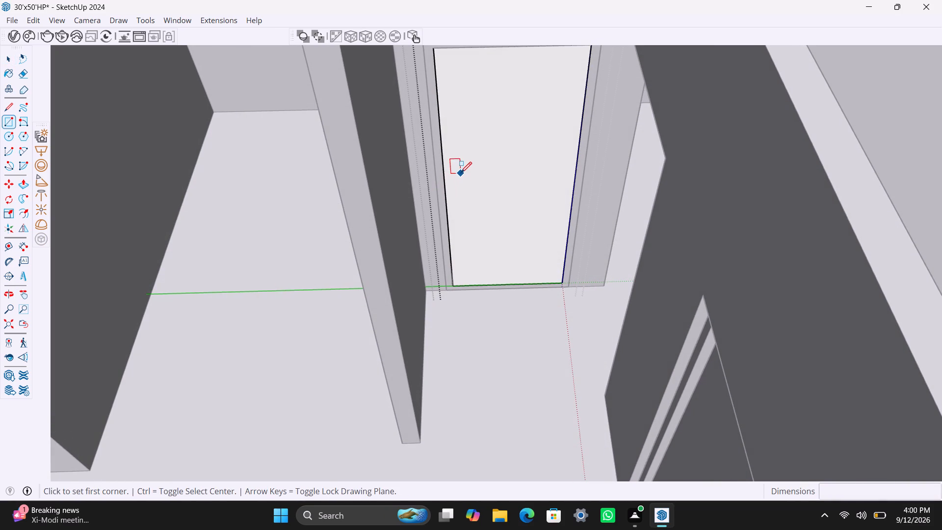
{"action": "left_click_drag", "start_coordinate": [461, 172], "coordinate": [459, 178]}
{"action": "scroll", "coordinate": [469, 204], "scroll_direction": "up", "scroll_amount": 1}
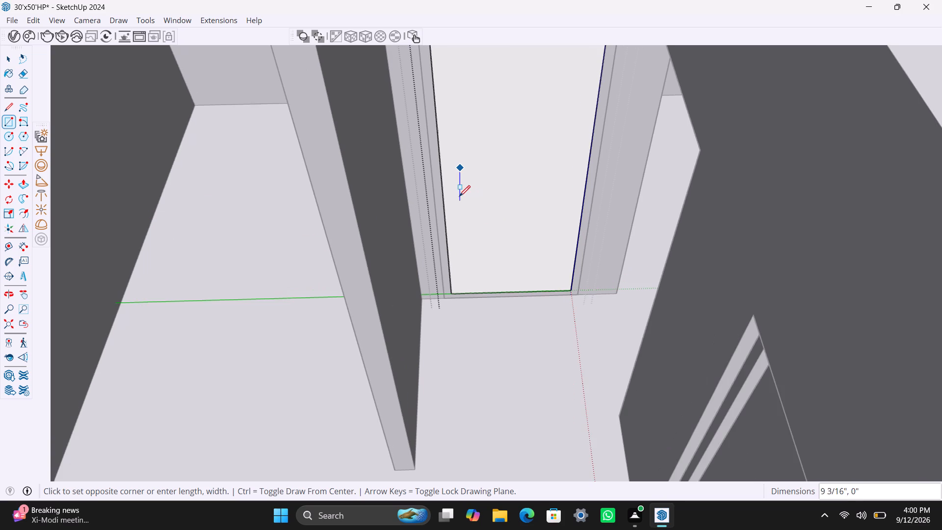
{"action": "left_click", "coordinate": [469, 199]}
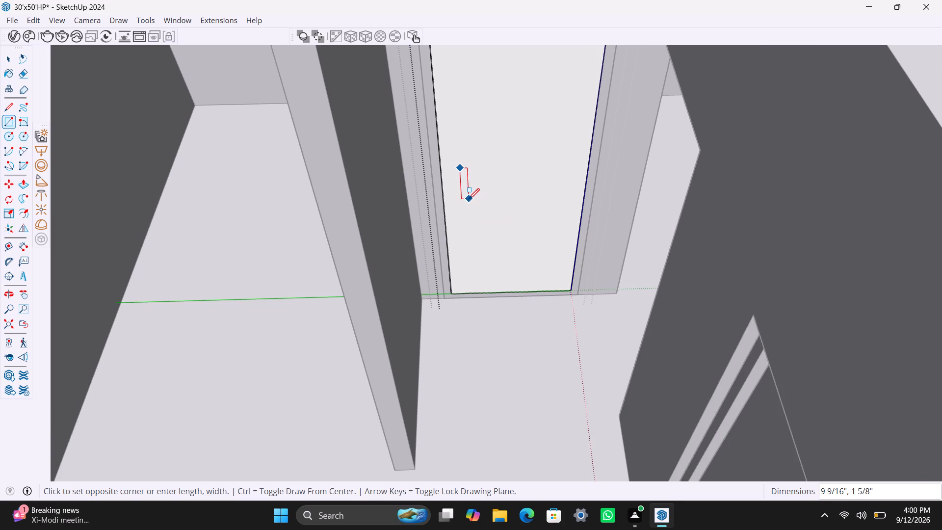
{"action": "key", "text": "space"}
{"action": "double_click", "coordinate": [466, 191]}
{"action": "right_click", "coordinate": [466, 190]}
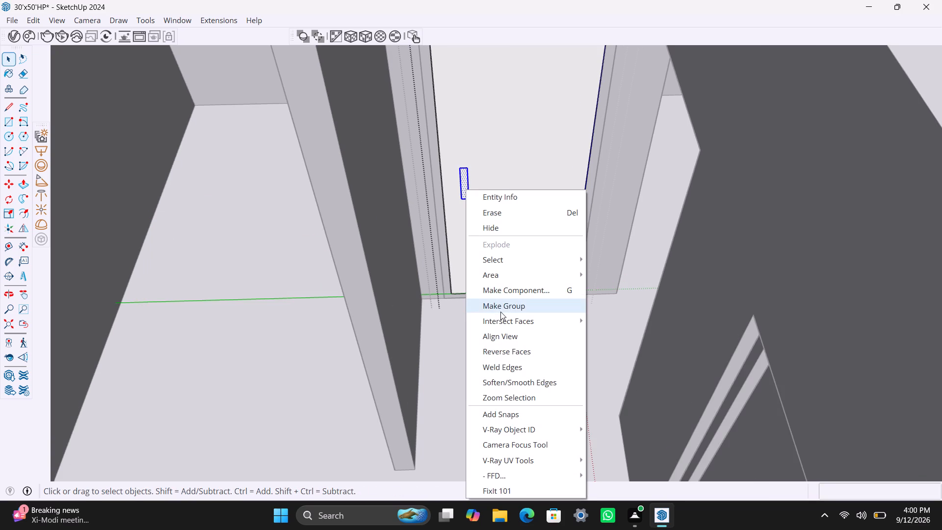
{"action": "left_click", "coordinate": [503, 309]}
Extrude the door handle 0.5" inside its group and leave the nested door groups.
{"action": "scroll", "coordinate": [449, 194], "scroll_direction": "up", "scroll_amount": 2}
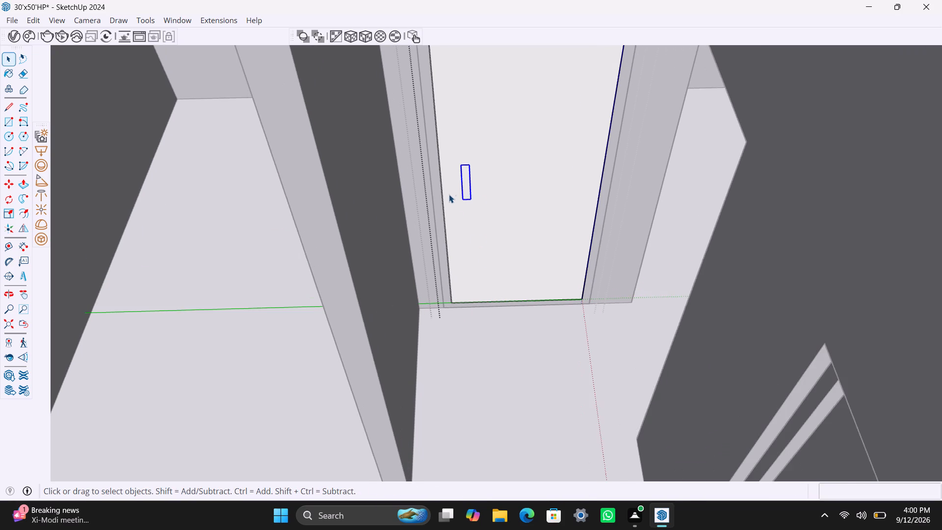
{"action": "triple_click", "coordinate": [468, 185]}
{"action": "key", "text": "p"}
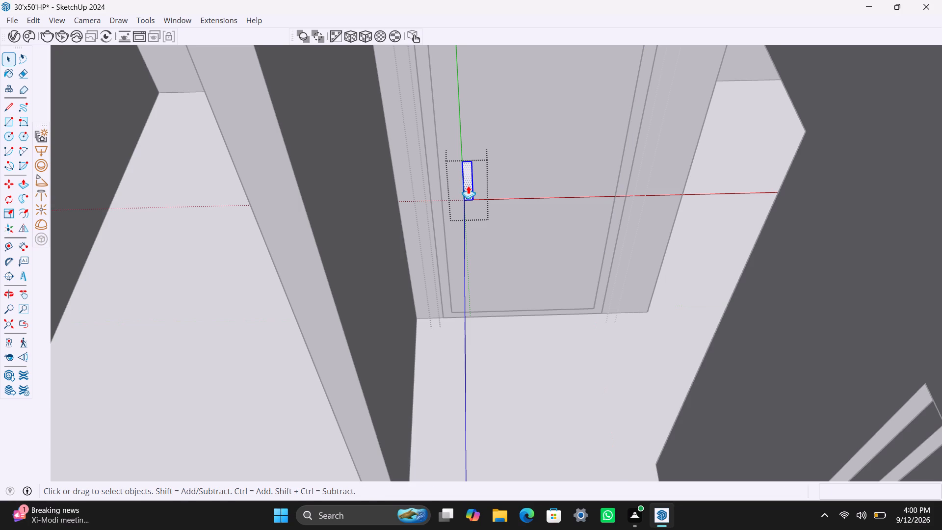
{"action": "left_click", "coordinate": [468, 185]}
{"action": "type", "text": "0.5\""}
{"action": "key", "text": "Return"}
{"action": "key", "text": "space"}
{"action": "scroll", "coordinate": [455, 254], "scroll_direction": "down", "scroll_amount": 4}
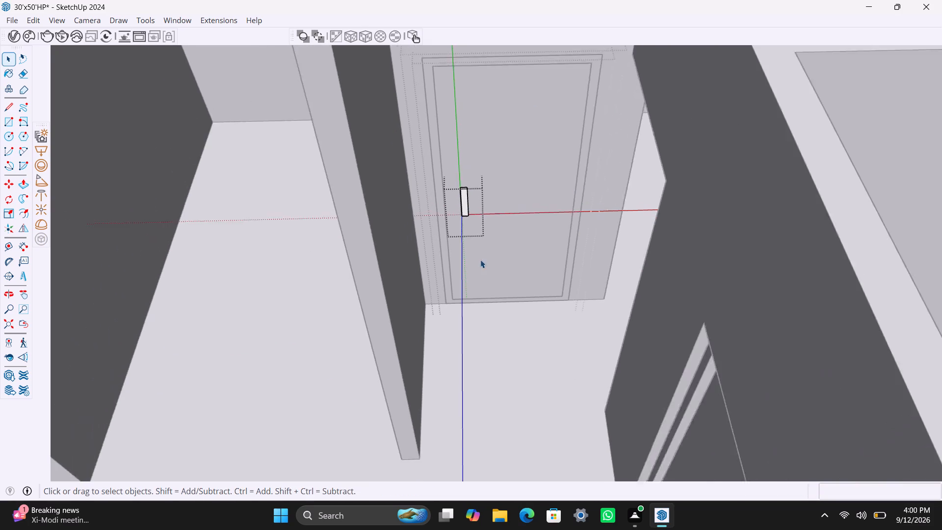
{"action": "scroll", "coordinate": [480, 260], "scroll_direction": "down", "scroll_amount": 2}
{"action": "double_click", "coordinate": [672, 124]}
{"action": "left_click", "coordinate": [444, 304]}
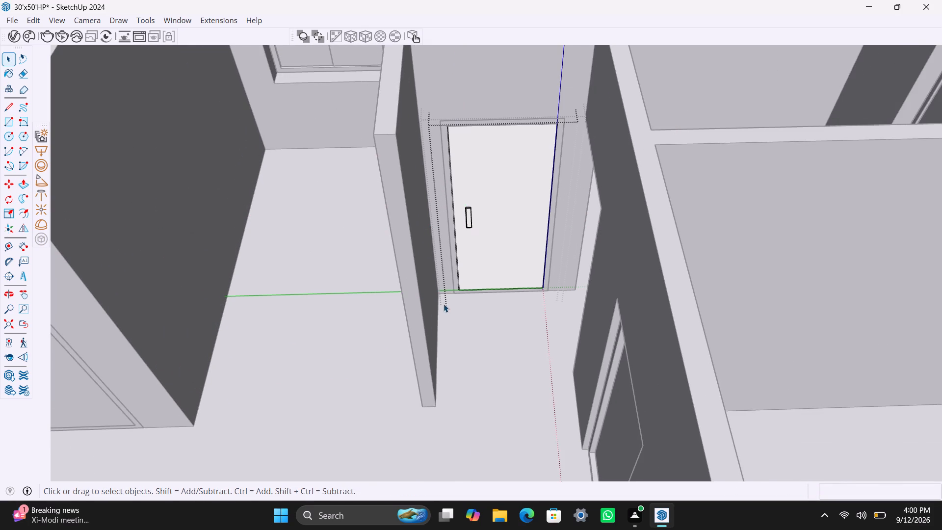
{"action": "left_click", "coordinate": [377, 309]}
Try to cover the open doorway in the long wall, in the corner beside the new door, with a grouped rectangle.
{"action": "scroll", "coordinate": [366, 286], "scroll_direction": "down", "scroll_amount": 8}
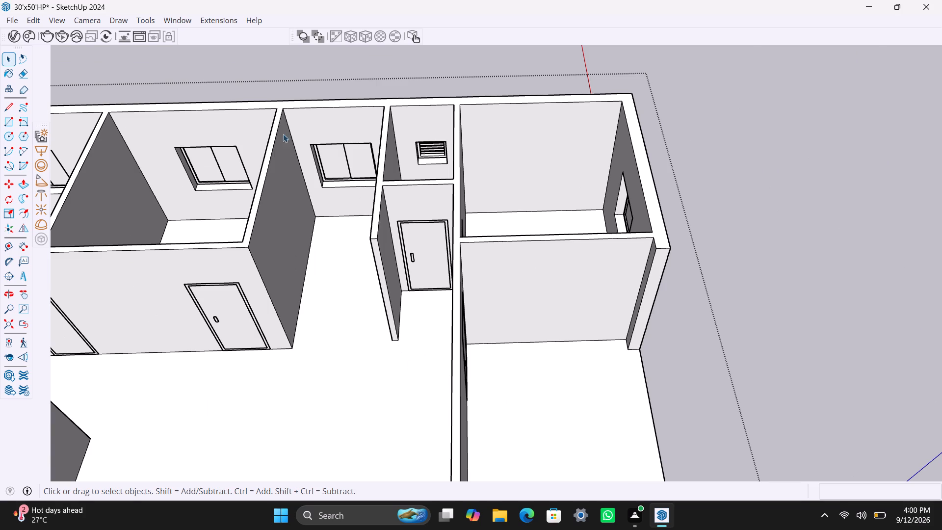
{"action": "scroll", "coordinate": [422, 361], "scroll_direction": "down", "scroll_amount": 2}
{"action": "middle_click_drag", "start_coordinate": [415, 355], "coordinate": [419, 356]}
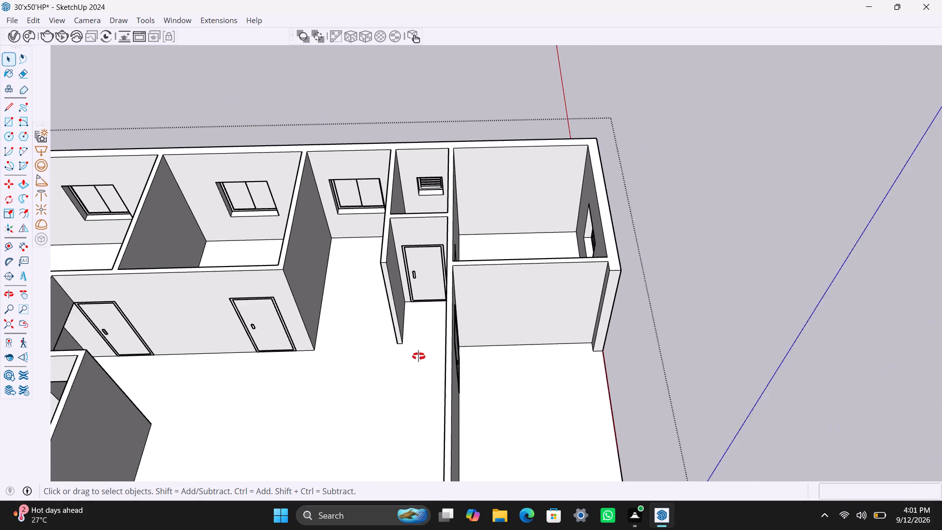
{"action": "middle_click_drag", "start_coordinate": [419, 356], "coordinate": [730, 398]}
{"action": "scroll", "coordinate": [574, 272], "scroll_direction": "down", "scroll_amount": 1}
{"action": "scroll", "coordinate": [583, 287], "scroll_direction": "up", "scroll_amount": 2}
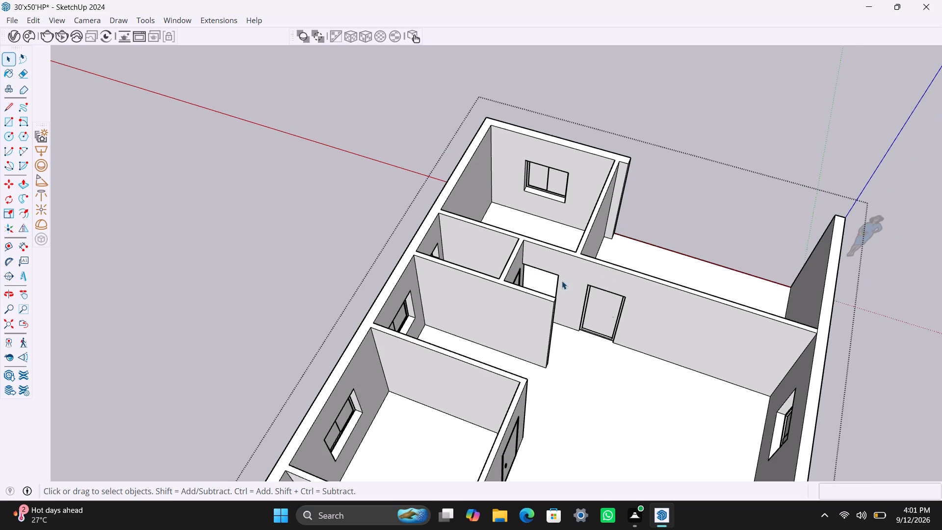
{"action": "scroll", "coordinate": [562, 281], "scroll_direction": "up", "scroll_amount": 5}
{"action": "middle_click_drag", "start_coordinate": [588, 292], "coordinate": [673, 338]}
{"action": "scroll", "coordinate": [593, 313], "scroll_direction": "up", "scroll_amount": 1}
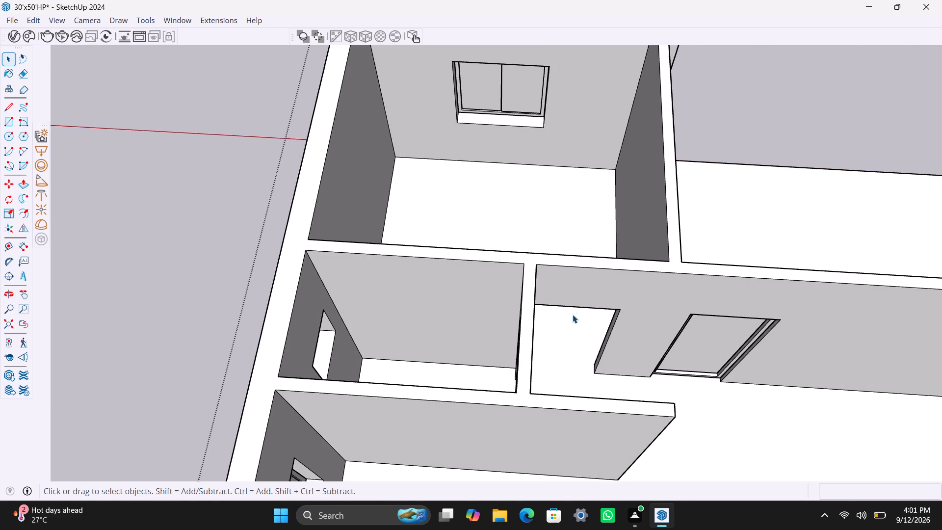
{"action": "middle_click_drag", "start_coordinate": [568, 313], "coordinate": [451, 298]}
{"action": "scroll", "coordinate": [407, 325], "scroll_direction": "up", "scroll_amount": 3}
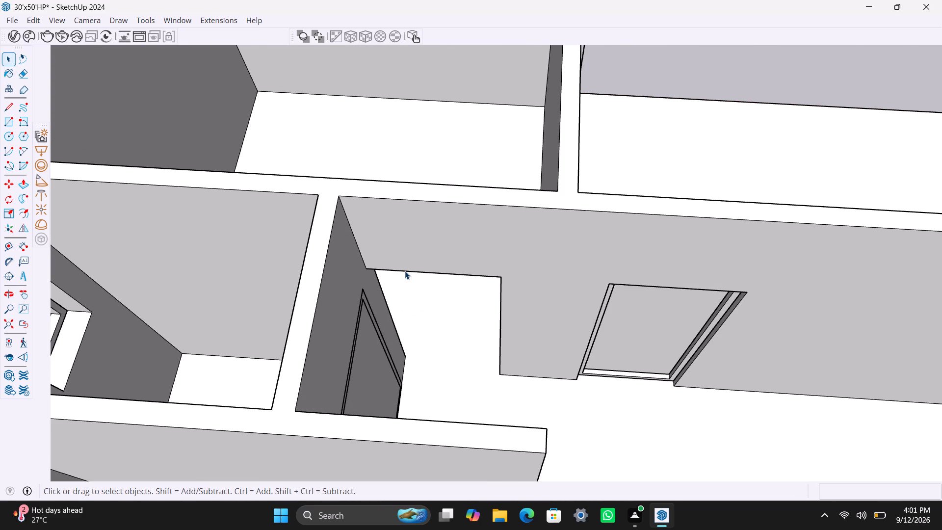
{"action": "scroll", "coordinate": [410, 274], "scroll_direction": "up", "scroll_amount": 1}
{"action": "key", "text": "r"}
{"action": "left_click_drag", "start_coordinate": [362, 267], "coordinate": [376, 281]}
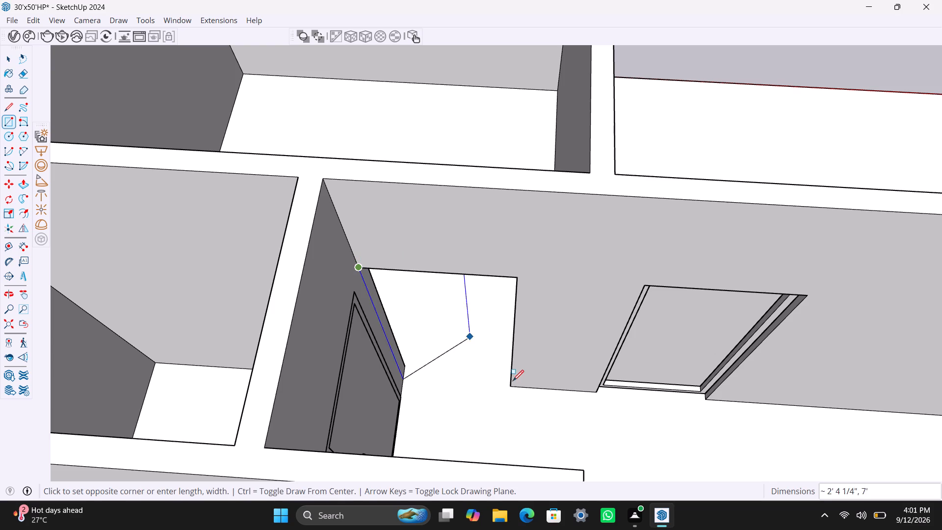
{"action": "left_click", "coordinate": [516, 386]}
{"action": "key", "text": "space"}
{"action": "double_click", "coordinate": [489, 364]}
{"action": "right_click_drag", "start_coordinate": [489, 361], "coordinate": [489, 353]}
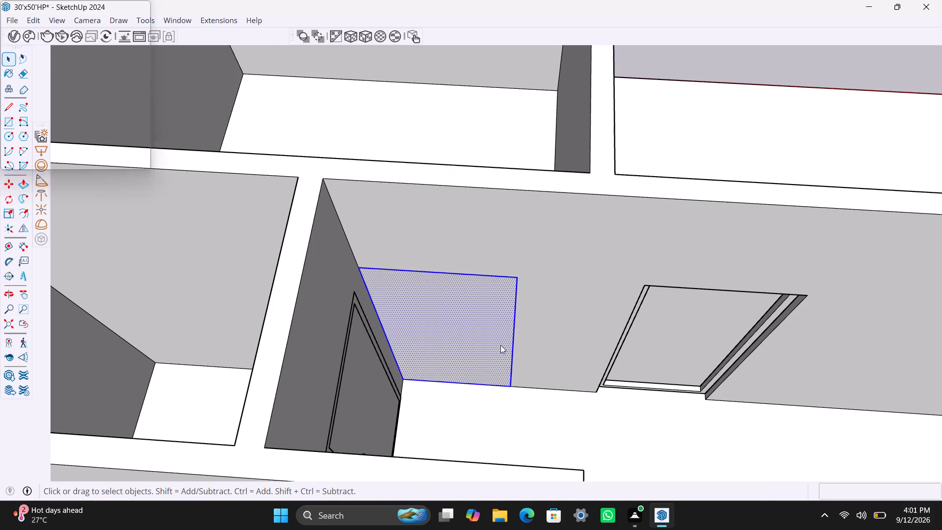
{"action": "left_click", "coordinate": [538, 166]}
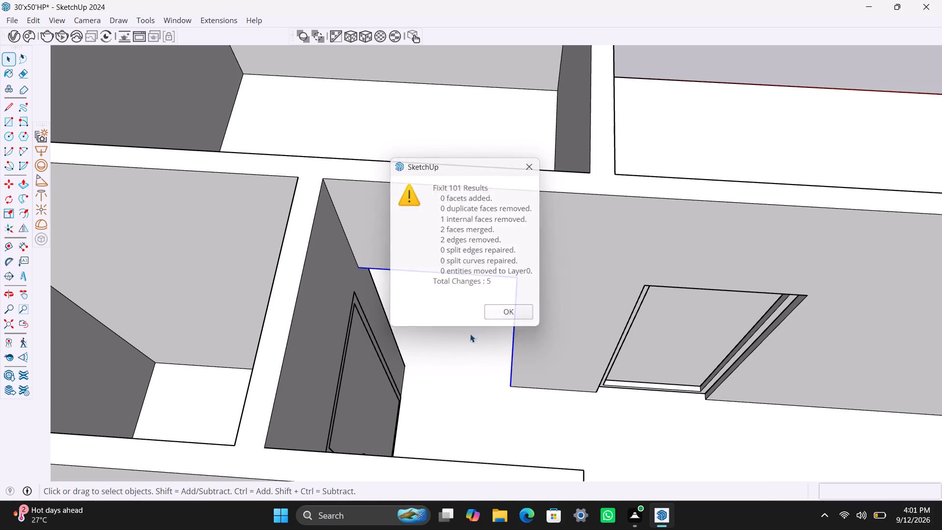
Draw a 7' by 3' rectangle over the open corner doorway in the long wall and group it.
{"action": "key", "text": "r"}
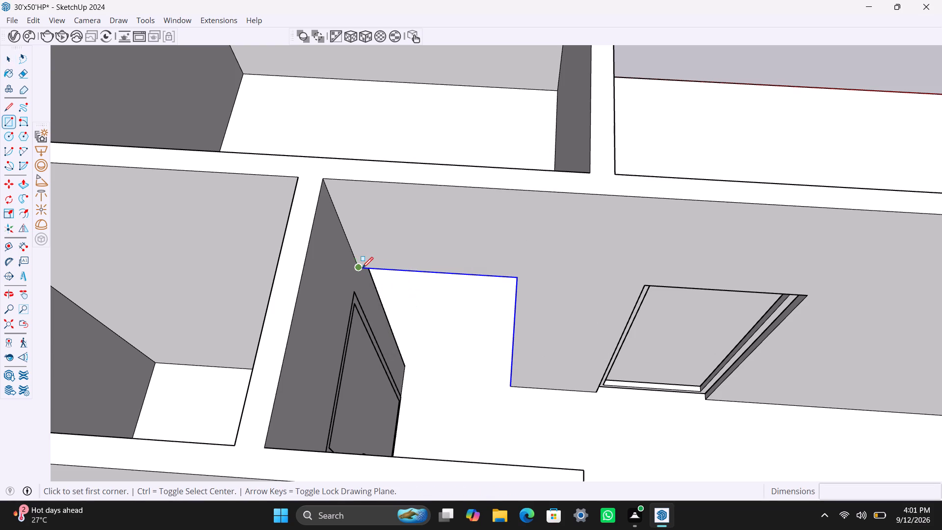
{"action": "left_click", "coordinate": [362, 268]}
{"action": "left_click", "coordinate": [509, 386]}
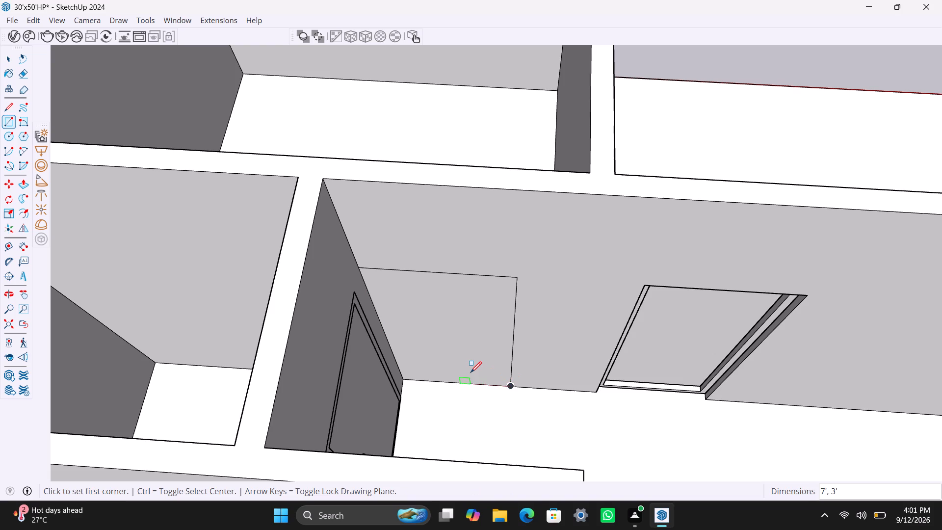
{"action": "key", "text": "space"}
{"action": "double_click", "coordinate": [463, 358]}
{"action": "right_click", "coordinate": [463, 357]}
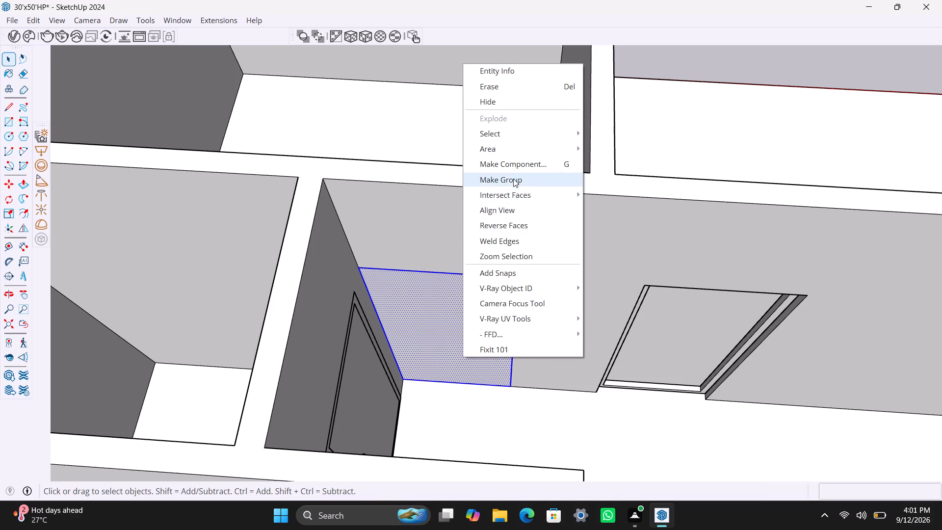
{"action": "left_click", "coordinate": [513, 179]}
Inside the corner door group, offset the rectangle's edges 2" inward and delete the inner face to leave a frame.
{"action": "double_click", "coordinate": [443, 323]}
{"action": "double_click", "coordinate": [441, 319]}
{"action": "left_click", "coordinate": [426, 312]}
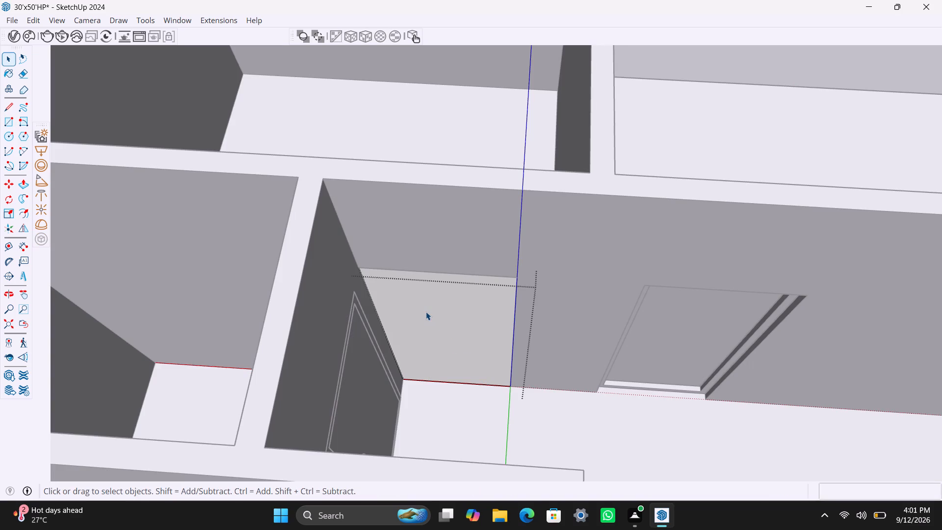
{"action": "key", "text": "f"}
{"action": "left_click", "coordinate": [389, 303]}
{"action": "type", "text": "2\""}
{"action": "key", "text": "Return"}
{"action": "key", "text": "space"}
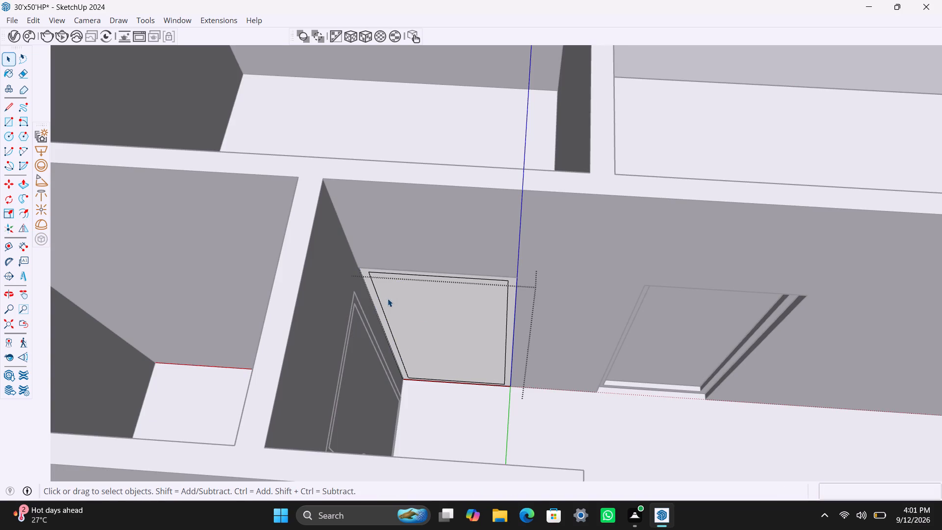
{"action": "left_click", "coordinate": [445, 311]}
{"action": "key", "text": "Delete"}
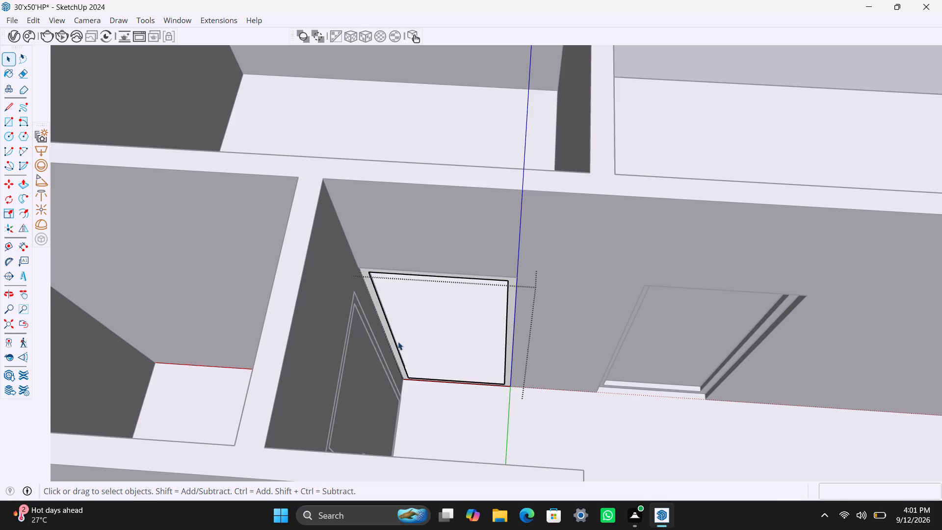
Extrude the corner door's frame face 2.5".
{"action": "scroll", "coordinate": [398, 356], "scroll_direction": "up", "scroll_amount": 4}
{"action": "left_click", "coordinate": [397, 357]}
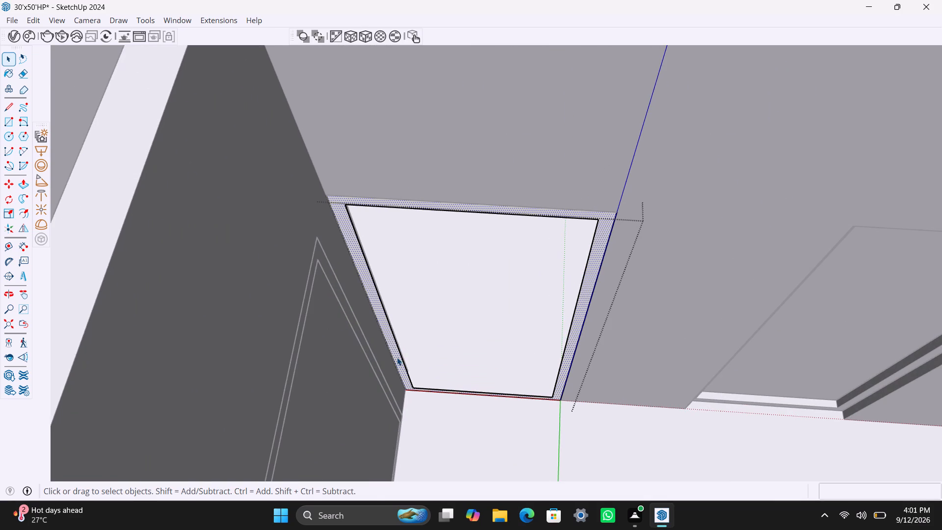
{"action": "key", "text": "p"}
{"action": "left_click_drag", "start_coordinate": [402, 357], "coordinate": [406, 352]}
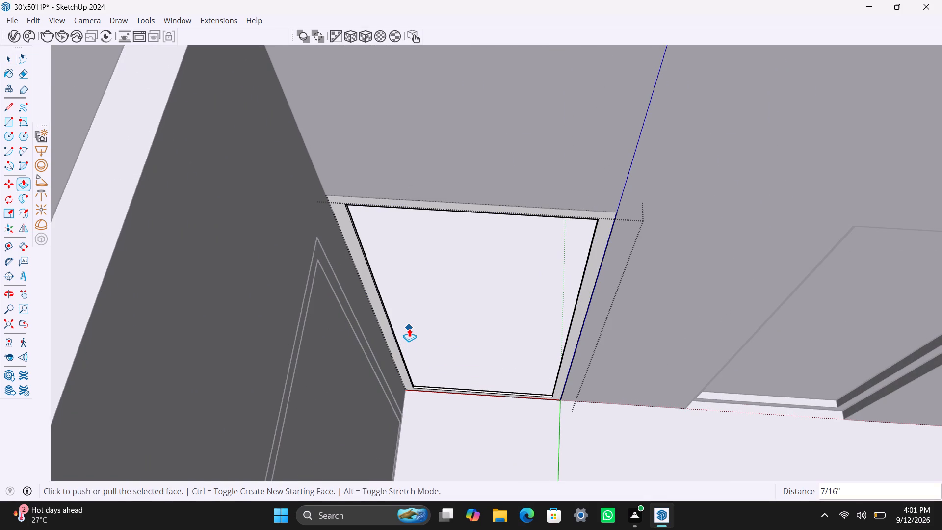
{"action": "key", "text": "2"}
{"action": "key", "text": "period"}
{"action": "key", "text": "5"}
{"action": "key", "text": "shift+quotedbl"}
{"action": "key", "text": "Return"}
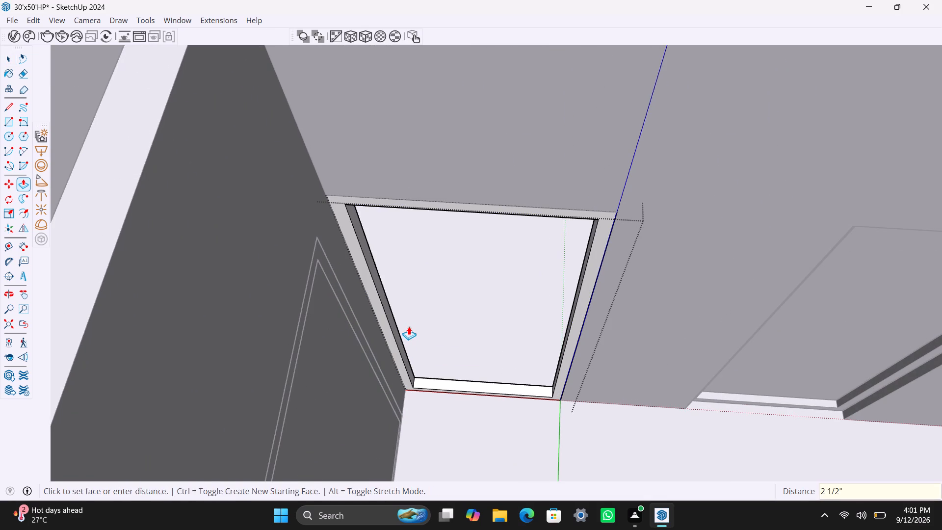
{"action": "key", "text": "space"}
Draw a 2'8" by 6'8" panel rectangle filling the corner door frame's inner opening and group it.
{"action": "key", "text": "r"}
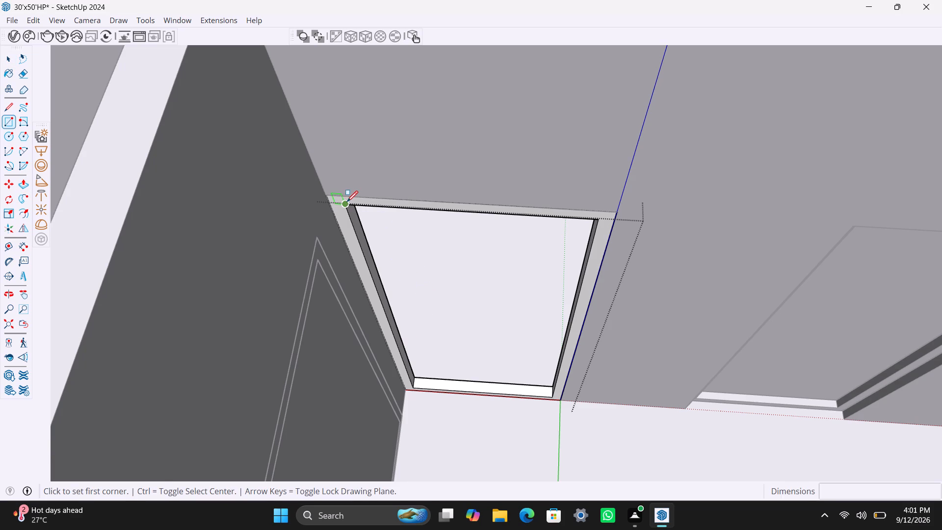
{"action": "left_click_drag", "start_coordinate": [347, 202], "coordinate": [355, 219]}
{"action": "left_click", "coordinate": [555, 397]}
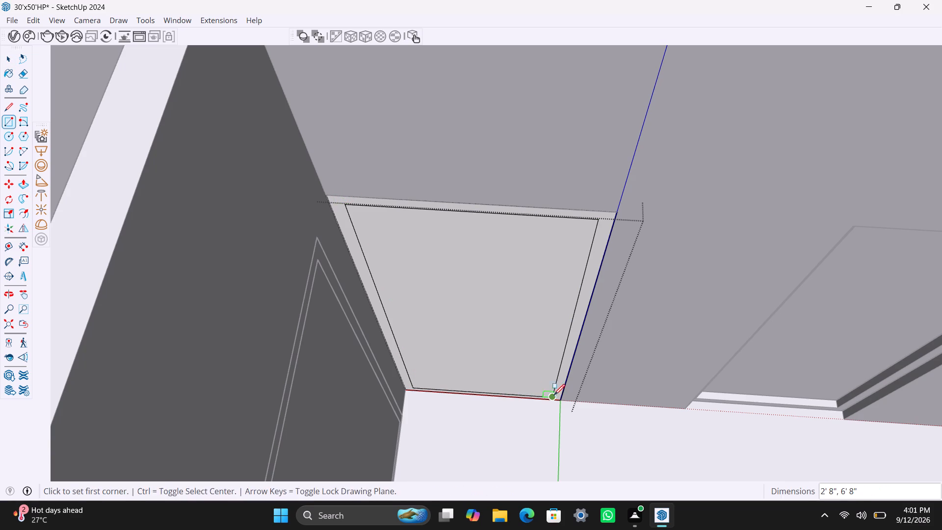
{"action": "key", "text": "space"}
{"action": "double_click", "coordinate": [516, 362]}
{"action": "right_click", "coordinate": [515, 361]}
{"action": "left_click", "coordinate": [571, 182]}
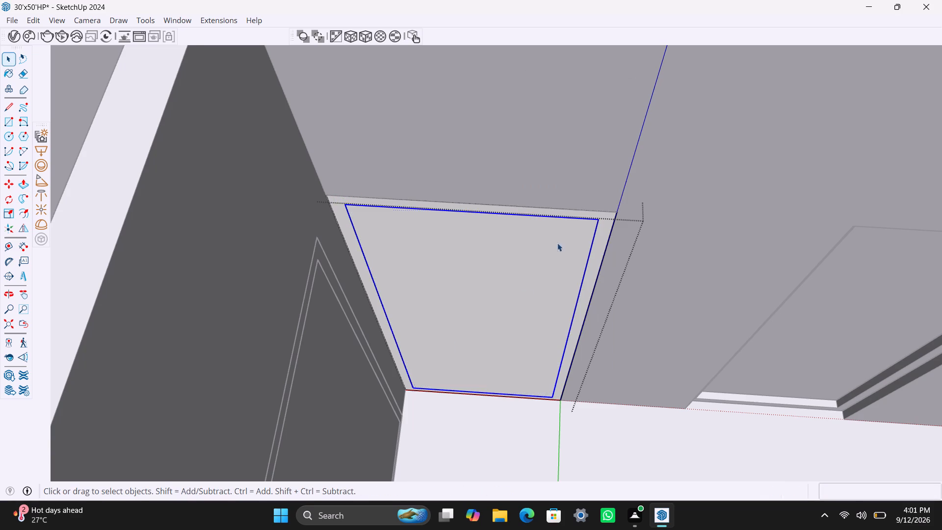
Extrude the corner door's panel 18 mm inside its own group.
{"action": "double_click", "coordinate": [452, 345]}
{"action": "left_click", "coordinate": [456, 343]}
{"action": "key", "text": "p"}
{"action": "left_click_drag", "start_coordinate": [460, 340], "coordinate": [462, 335]}
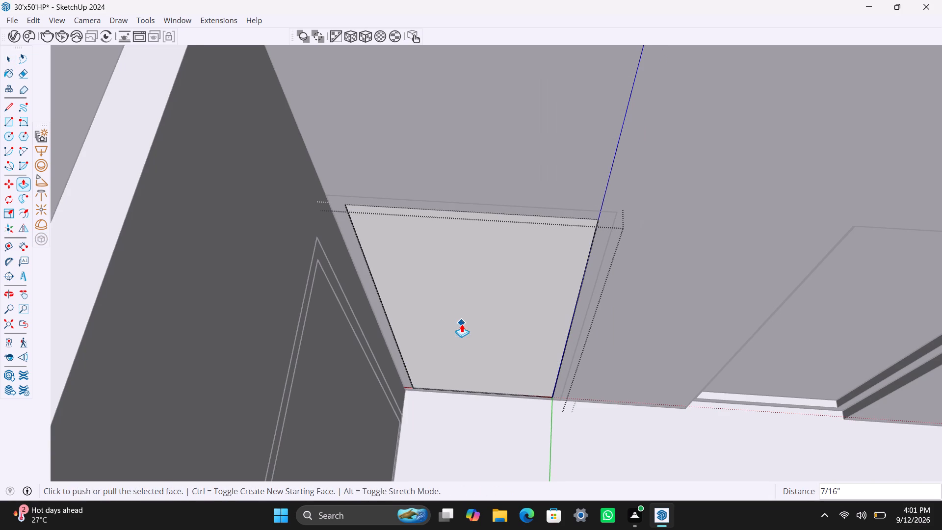
{"action": "key", "text": "1"}
{"action": "key", "text": "8"}
{"action": "type", "text": "MM"}
{"action": "key", "text": "Return"}
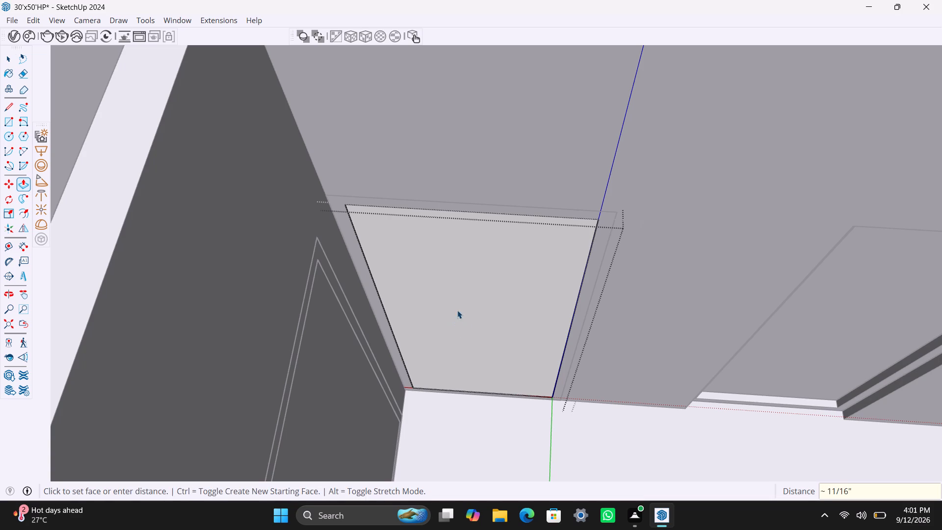
{"action": "key", "text": "space"}
Examine the new door panel up close and its place in the whole house plan.
{"action": "middle_click_drag", "start_coordinate": [460, 336], "coordinate": [426, 334]}
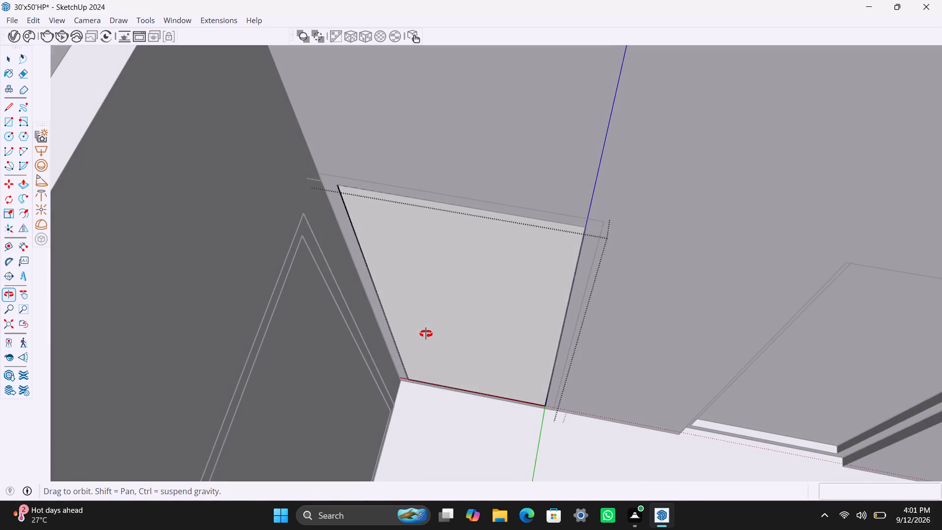
{"action": "middle_click_drag", "start_coordinate": [426, 334], "coordinate": [437, 318]}
{"action": "scroll", "coordinate": [431, 279], "scroll_direction": "up", "scroll_amount": 4}
{"action": "middle_click_drag", "start_coordinate": [445, 249], "coordinate": [462, 219]}
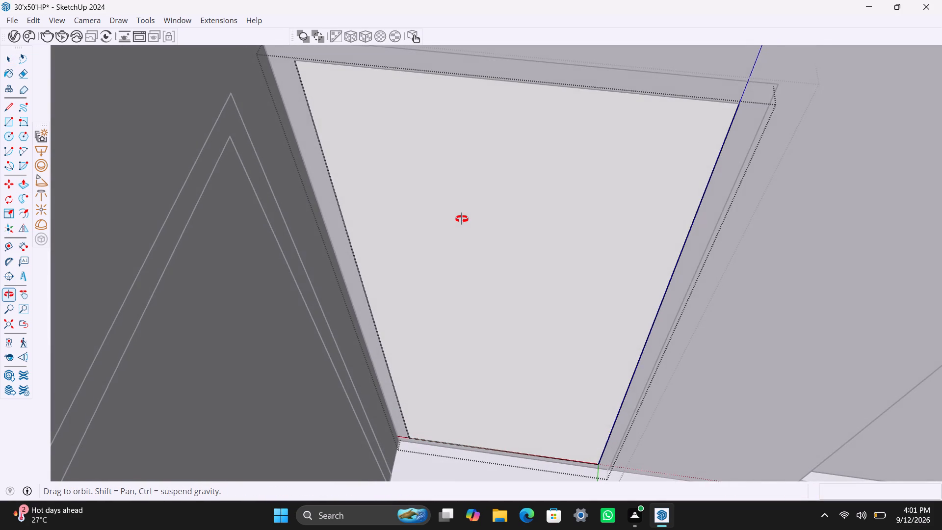
{"action": "middle_click_drag", "start_coordinate": [462, 219], "coordinate": [462, 219]}
{"action": "scroll", "coordinate": [400, 336], "scroll_direction": "up", "scroll_amount": 3}
{"action": "middle_click_drag", "start_coordinate": [488, 265], "coordinate": [493, 251]}
{"action": "scroll", "coordinate": [481, 280], "scroll_direction": "down", "scroll_amount": 4}
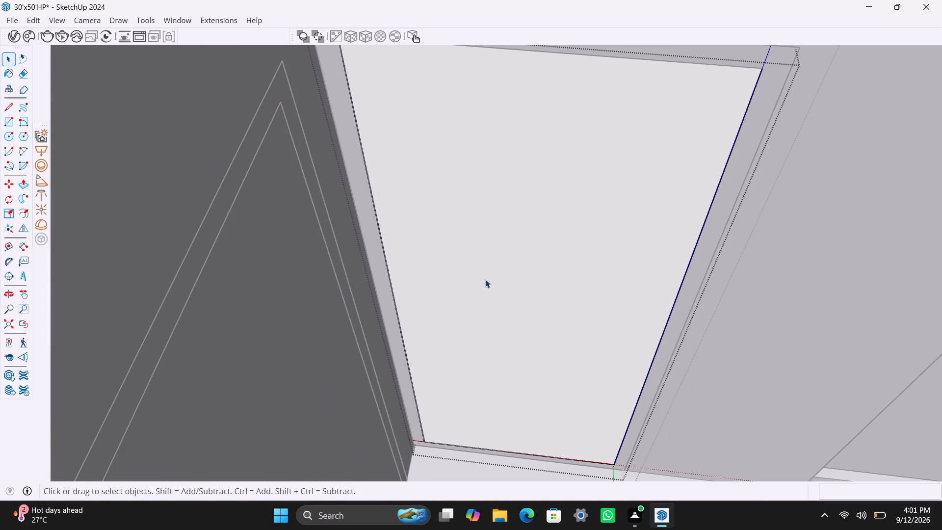
{"action": "scroll", "coordinate": [494, 262], "scroll_direction": "down", "scroll_amount": 3}
{"action": "left_click", "coordinate": [10, 330]}
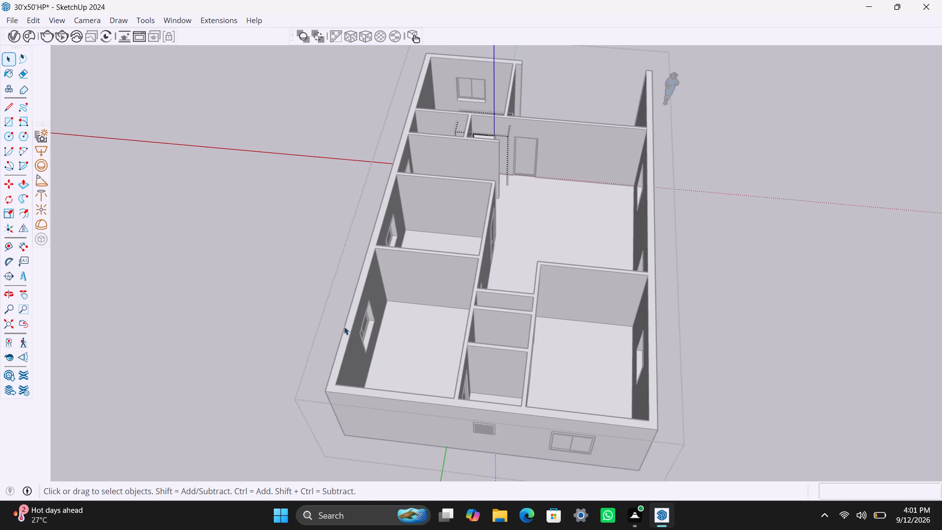
{"action": "scroll", "coordinate": [509, 265], "scroll_direction": "up", "scroll_amount": 2}
{"action": "scroll", "coordinate": [545, 240], "scroll_direction": "down", "scroll_amount": 4}
{"action": "middle_click_drag", "start_coordinate": [576, 233], "coordinate": [375, 311]}
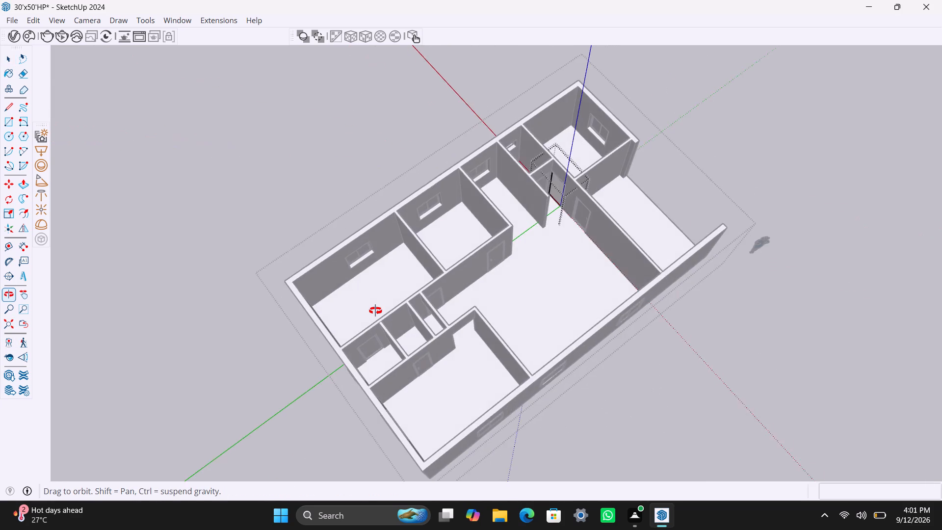
{"action": "middle_click_drag", "start_coordinate": [375, 311], "coordinate": [616, 318]}
Draw a small upright handle rectangle near the corner door panel's edge beside the side wall and group it.
{"action": "scroll", "coordinate": [481, 130], "scroll_direction": "up", "scroll_amount": 12}
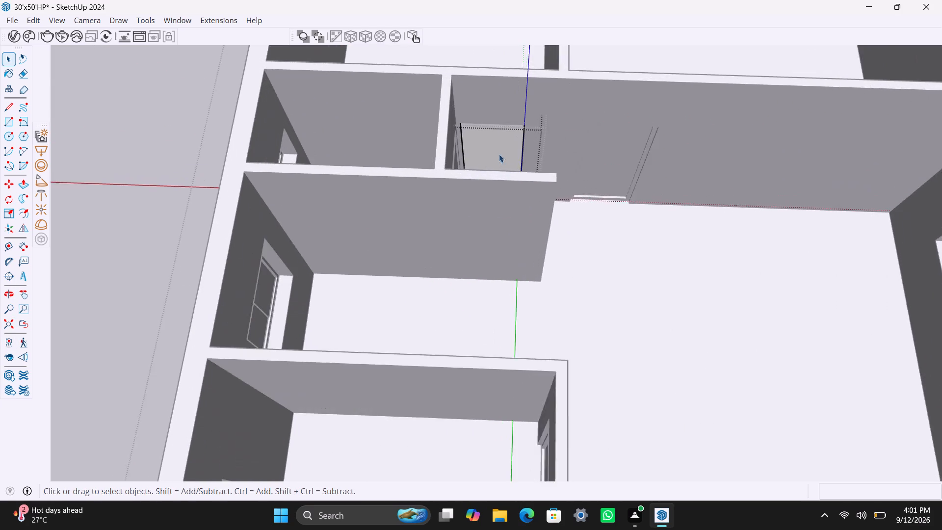
{"action": "scroll", "coordinate": [499, 154], "scroll_direction": "up", "scroll_amount": 1}
{"action": "middle_click_drag", "start_coordinate": [503, 164], "coordinate": [510, 311]}
{"action": "scroll", "coordinate": [500, 324], "scroll_direction": "up", "scroll_amount": 8}
{"action": "middle_click_drag", "start_coordinate": [457, 284], "coordinate": [466, 265]}
{"action": "scroll", "coordinate": [464, 283], "scroll_direction": "up", "scroll_amount": 5}
{"action": "middle_click_drag", "start_coordinate": [455, 340], "coordinate": [442, 298]}
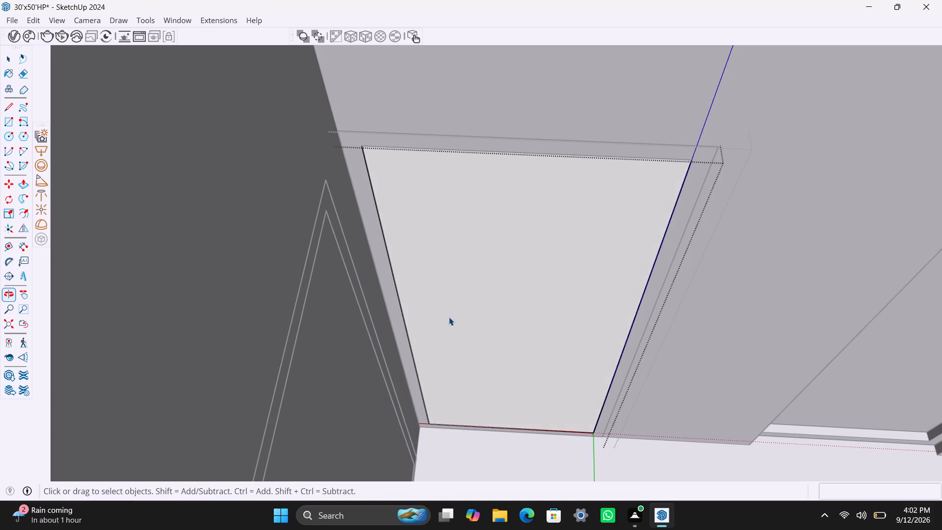
{"action": "scroll", "coordinate": [449, 318], "scroll_direction": "up", "scroll_amount": 2}
{"action": "key", "text": "r"}
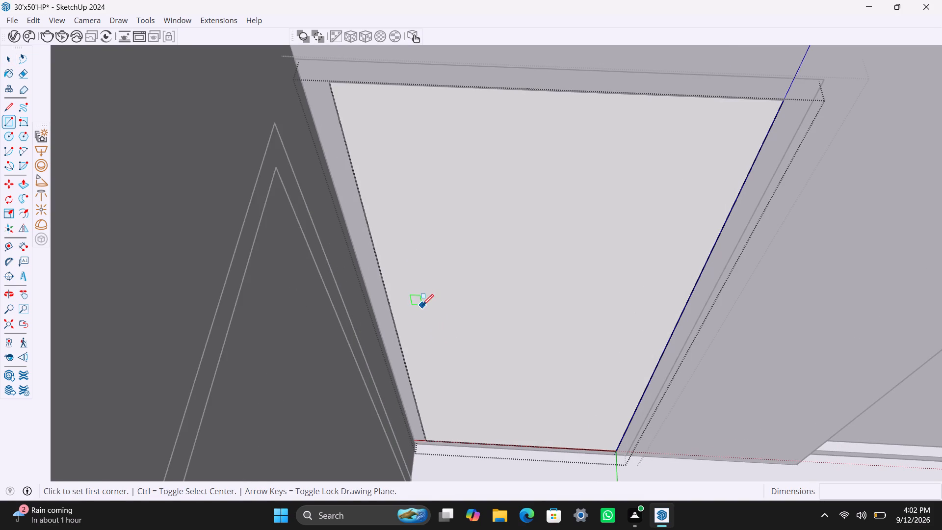
{"action": "left_click_drag", "start_coordinate": [422, 305], "coordinate": [425, 316]}
{"action": "left_click", "coordinate": [439, 339]}
{"action": "key", "text": "space"}
{"action": "double_click", "coordinate": [432, 331]}
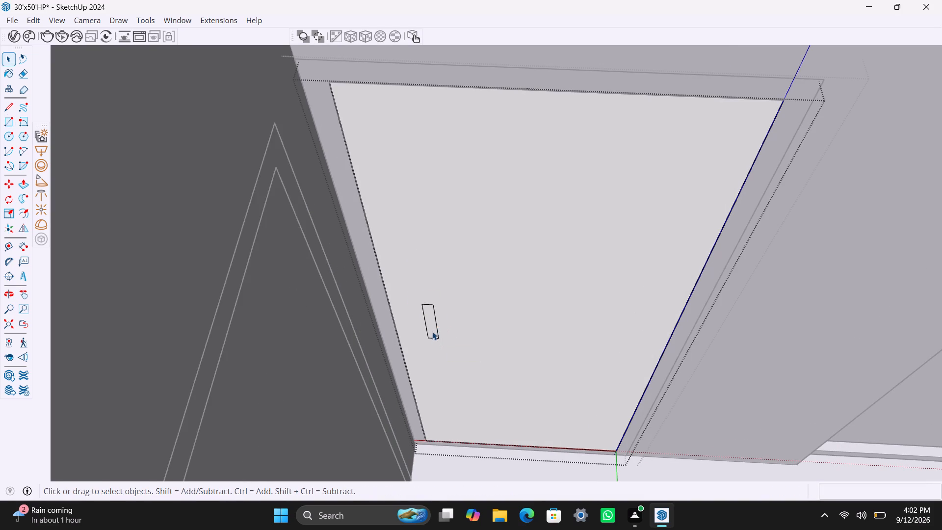
{"action": "right_click", "coordinate": [431, 327]}
{"action": "left_click", "coordinate": [477, 134]}
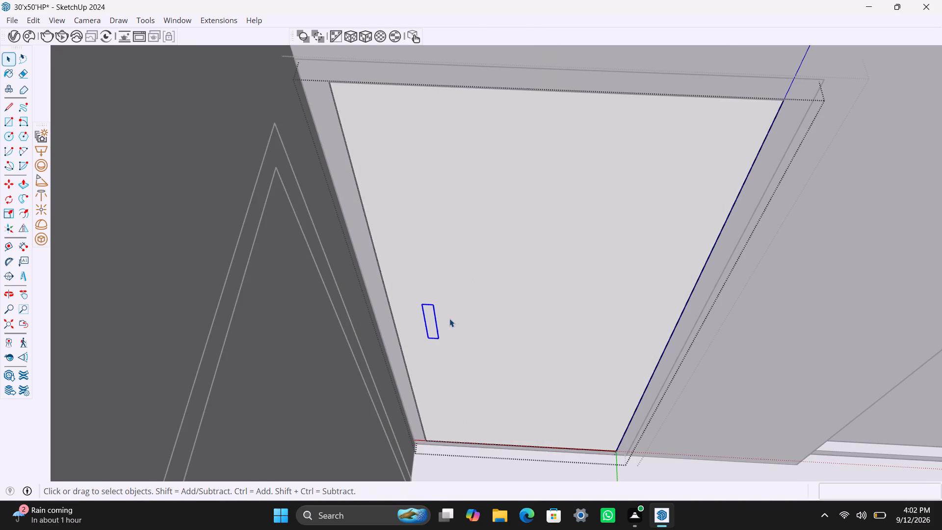
Extrude the corner door's handle 0.5" inside its group and leave the nested door groups.
{"action": "double_click", "coordinate": [434, 327]}
{"action": "left_click", "coordinate": [436, 330]}
{"action": "left_click", "coordinate": [436, 331]}
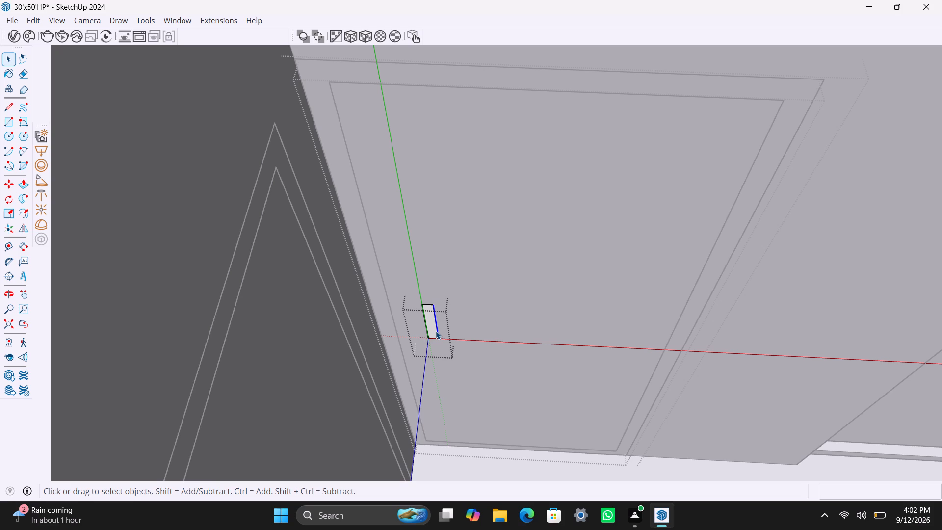
{"action": "left_click", "coordinate": [432, 326]}
{"action": "key", "text": "p"}
{"action": "left_click", "coordinate": [432, 326]}
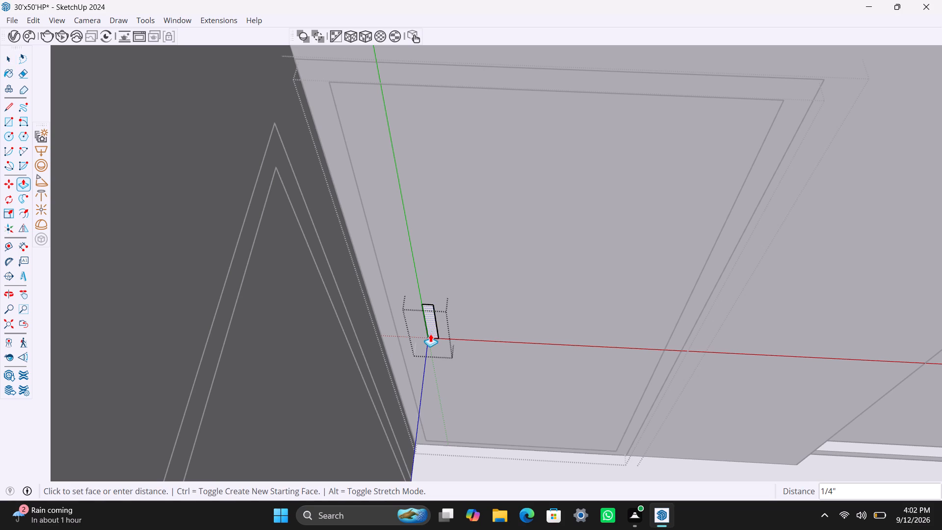
{"action": "key", "text": "0"}
{"action": "type", "text": ".5\""}
{"action": "key", "text": "Return"}
{"action": "type", "text": "\\"}
{"action": "key", "text": "space"}
{"action": "scroll", "coordinate": [461, 222], "scroll_direction": "down", "scroll_amount": 4}
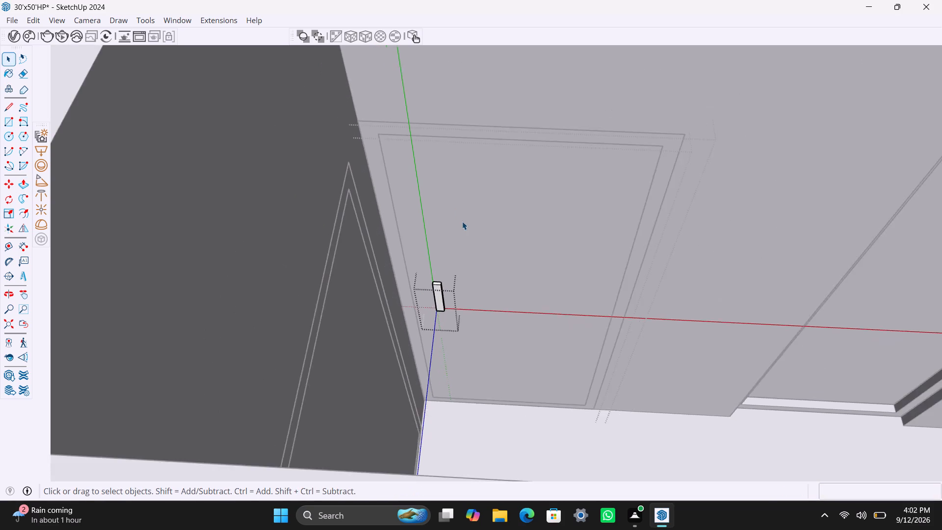
{"action": "scroll", "coordinate": [464, 233], "scroll_direction": "down", "scroll_amount": 14}
{"action": "left_click", "coordinate": [624, 156]}
{"action": "scroll", "coordinate": [587, 299], "scroll_direction": "down", "scroll_amount": 4}
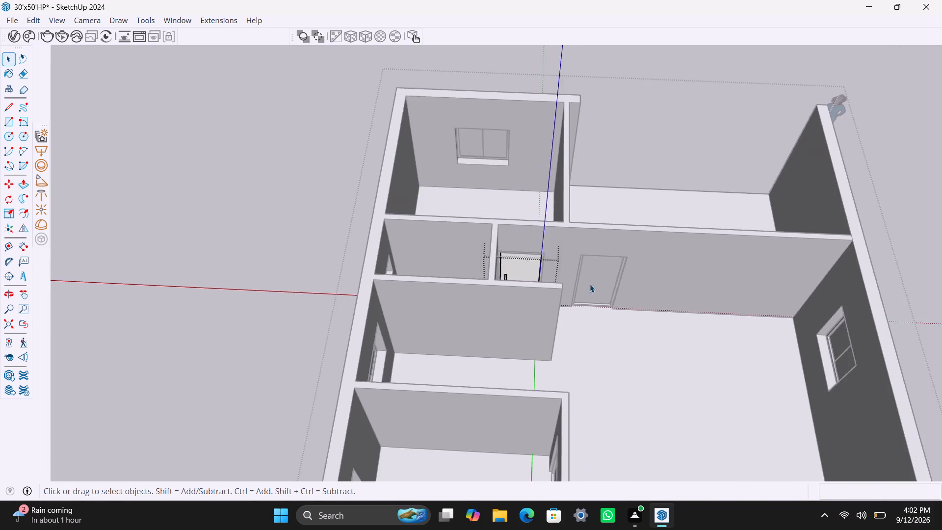
{"action": "scroll", "coordinate": [590, 284], "scroll_direction": "down", "scroll_amount": 5}
{"action": "triple_click", "coordinate": [783, 225]}
{"action": "double_click", "coordinate": [880, 270]}
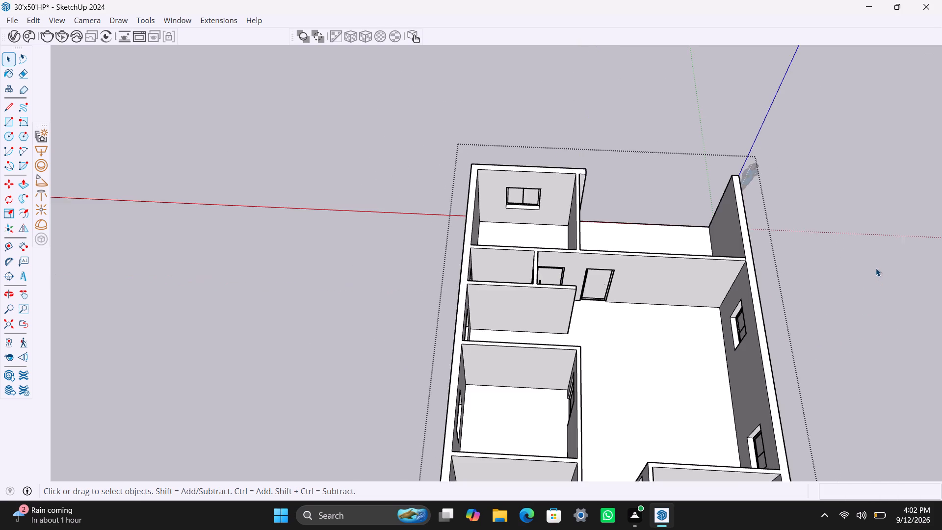
Inspect the doors and openings of the whole house from several sides.
{"action": "scroll", "coordinate": [708, 320], "scroll_direction": "down", "scroll_amount": 5}
{"action": "middle_click_drag", "start_coordinate": [782, 349], "coordinate": [191, 294]}
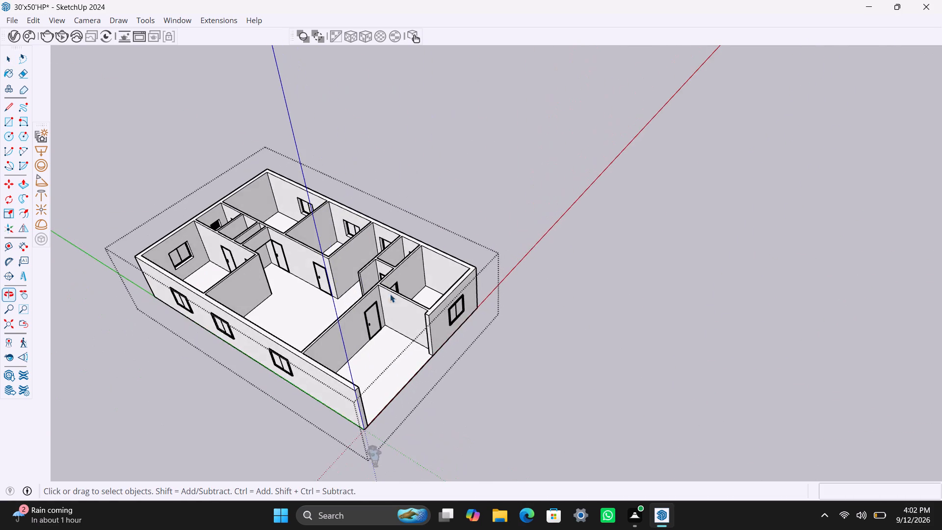
{"action": "scroll", "coordinate": [462, 310], "scroll_direction": "up", "scroll_amount": 6}
{"action": "middle_click_drag", "start_coordinate": [631, 397], "coordinate": [282, 395]}
{"action": "scroll", "coordinate": [417, 193], "scroll_direction": "down", "scroll_amount": 3}
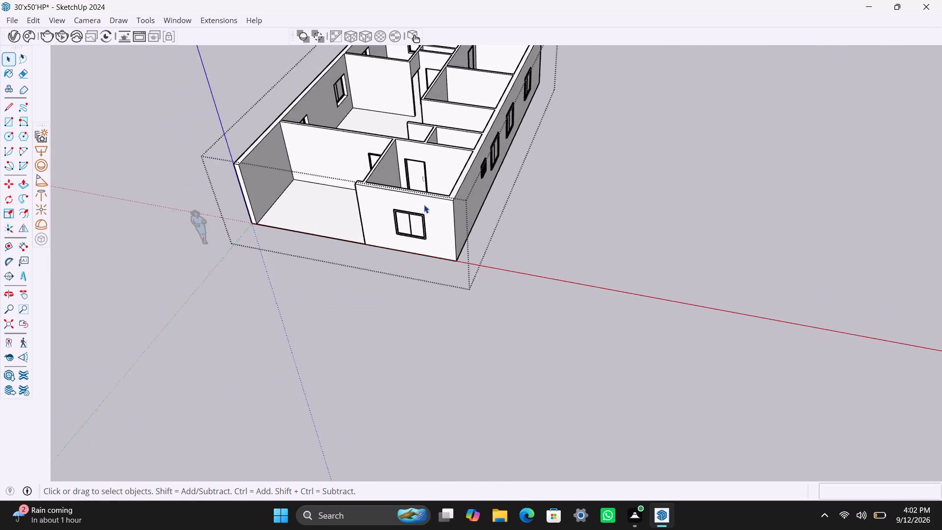
{"action": "middle_click_drag", "start_coordinate": [408, 292], "coordinate": [547, 421]}
{"action": "scroll", "coordinate": [543, 291], "scroll_direction": "up", "scroll_amount": 3}
{"action": "middle_click_drag", "start_coordinate": [534, 315], "coordinate": [575, 359]}
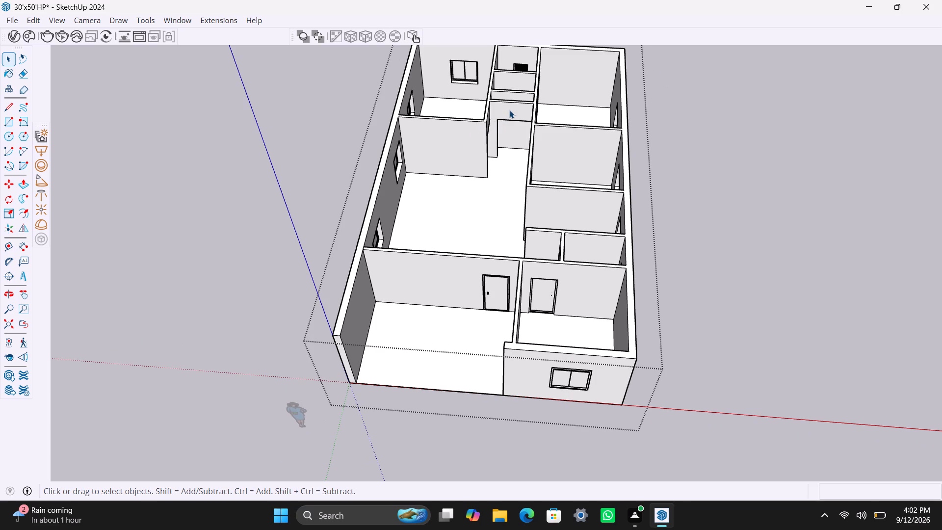
Save the house model.
{"action": "key", "text": "ctrl+s"}
Leave the house group and run FixIt 101 on the whole group.
{"action": "left_click", "coordinate": [779, 352]}
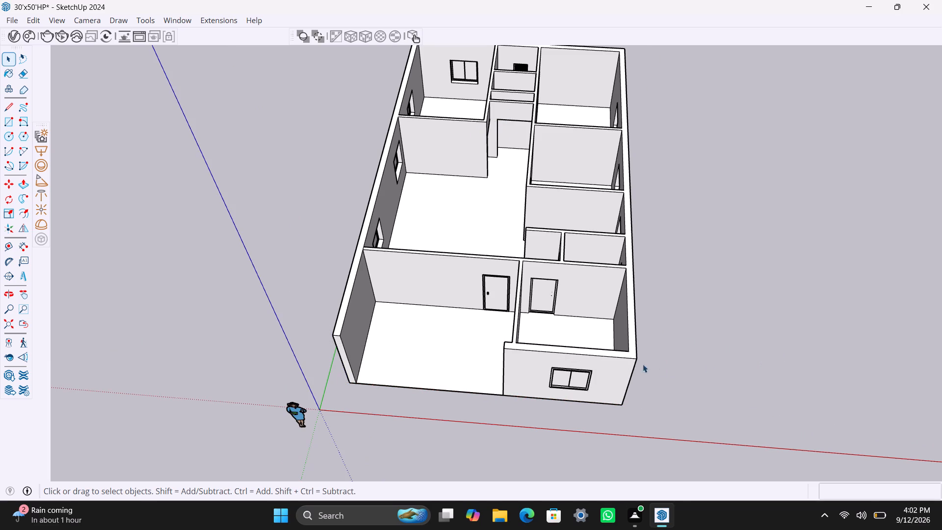
{"action": "left_click", "coordinate": [620, 368]}
{"action": "right_click", "coordinate": [620, 369]}
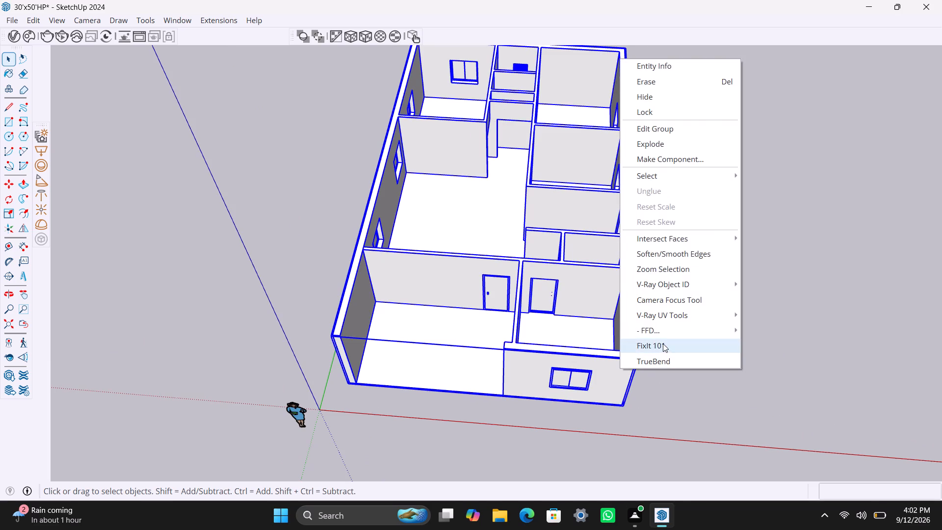
{"action": "left_click", "coordinate": [663, 344]}
{"action": "left_click", "coordinate": [504, 307]}
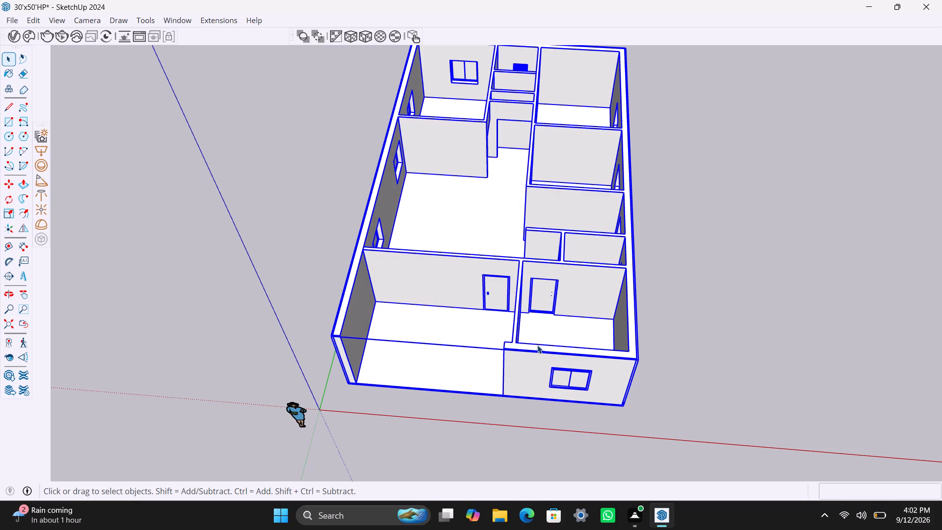
Run FixIt 101 on the house group a second time and deselect the house.
{"action": "right_click", "coordinate": [540, 346]}
{"action": "left_click", "coordinate": [566, 319]}
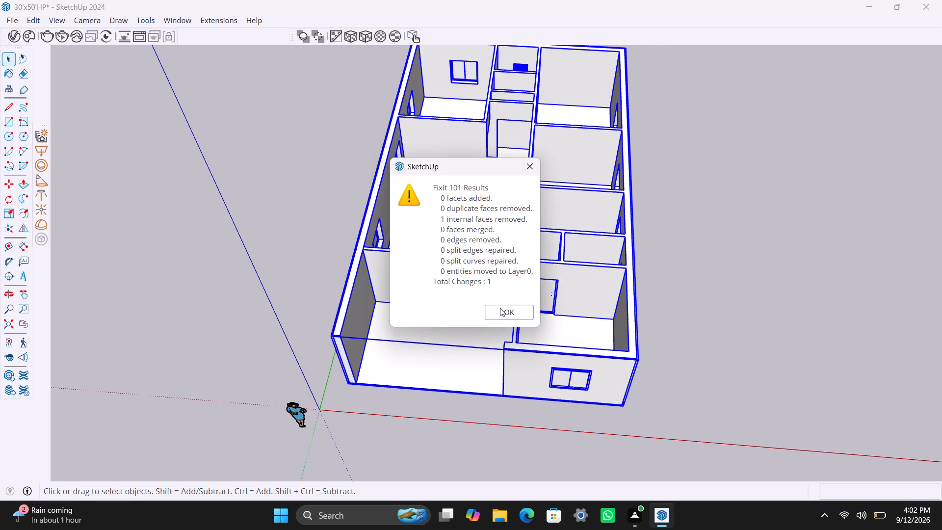
{"action": "left_click", "coordinate": [500, 308]}
{"action": "left_click", "coordinate": [769, 311]}
{"action": "key", "text": "space"}
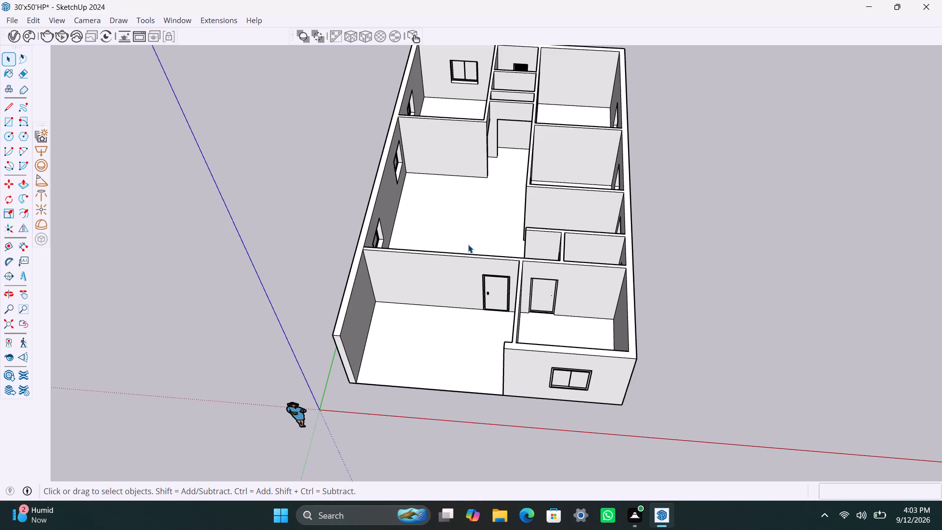
Examine the house's rooms, doors and windows from above and from several sides.
{"action": "scroll", "coordinate": [434, 372], "scroll_direction": "down", "scroll_amount": 5}
{"action": "scroll", "coordinate": [574, 325], "scroll_direction": "up", "scroll_amount": 3}
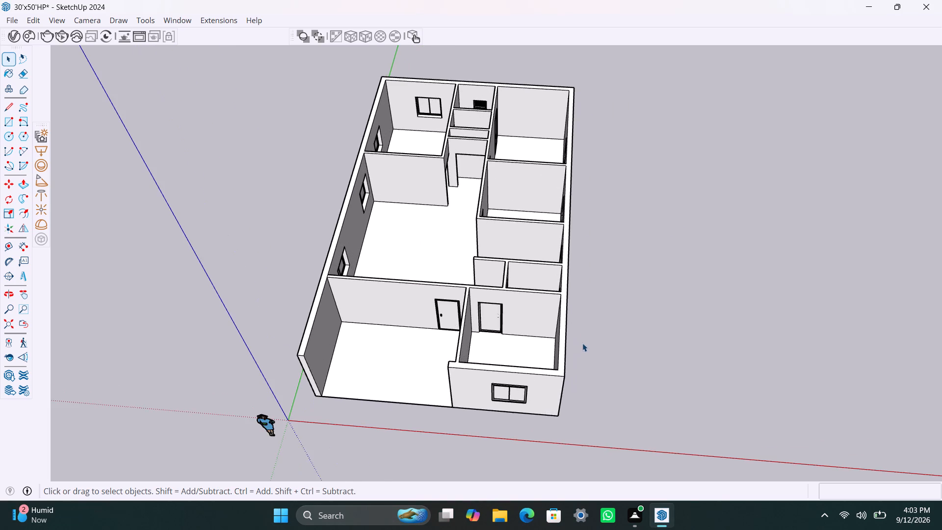
{"action": "middle_click_drag", "start_coordinate": [586, 346], "coordinate": [742, 294]}
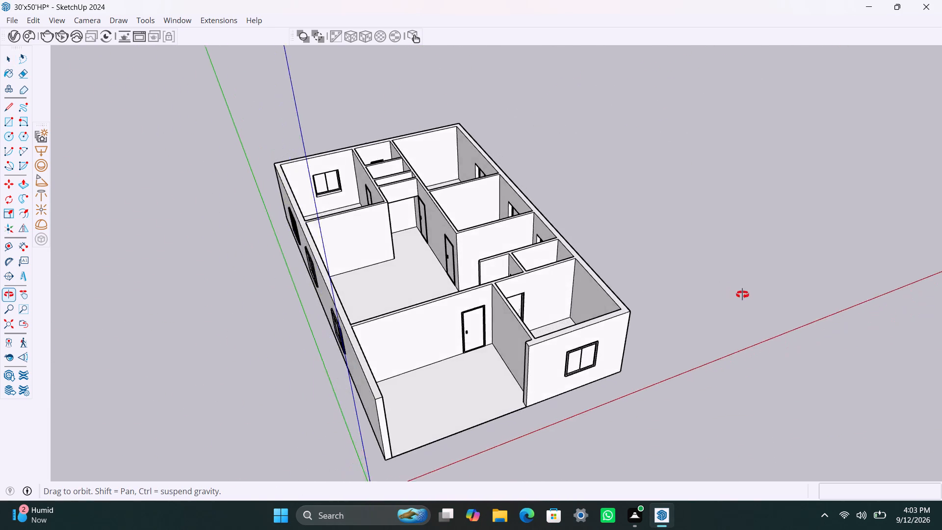
{"action": "middle_click_drag", "start_coordinate": [742, 294], "coordinate": [565, 408]}
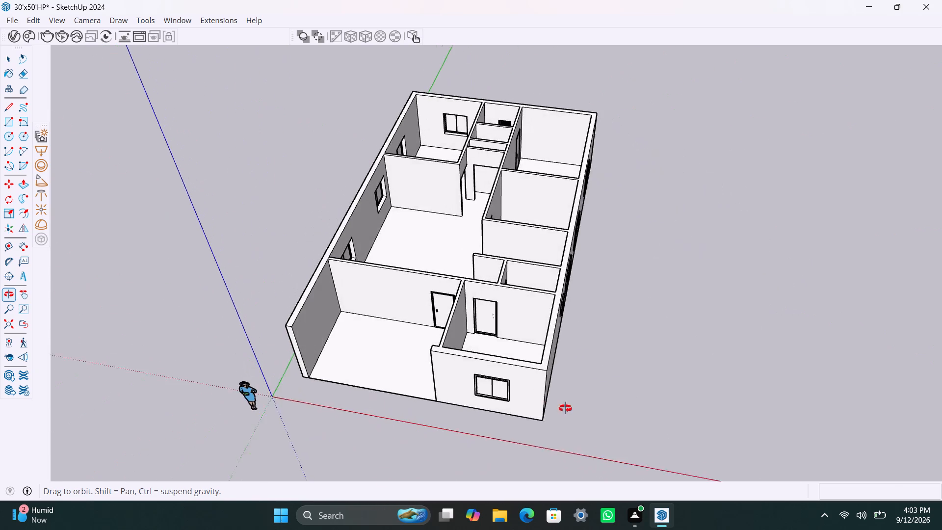
{"action": "middle_click_drag", "start_coordinate": [565, 408], "coordinate": [569, 404]}
{"action": "scroll", "coordinate": [500, 345], "scroll_direction": "up", "scroll_amount": 7}
{"action": "scroll", "coordinate": [483, 307], "scroll_direction": "down", "scroll_amount": 7}
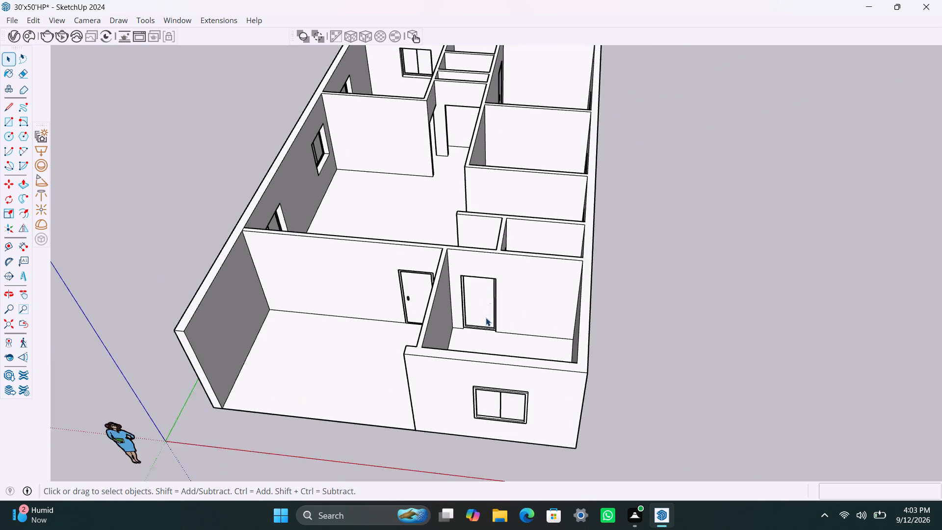
{"action": "scroll", "coordinate": [486, 318], "scroll_direction": "down", "scroll_amount": 2}
{"action": "middle_click_drag", "start_coordinate": [491, 346], "coordinate": [562, 376], "text": "shift"}
{"action": "scroll", "coordinate": [547, 376], "scroll_direction": "up", "scroll_amount": 2}
{"action": "middle_click_drag", "start_coordinate": [540, 395], "coordinate": [588, 403]}
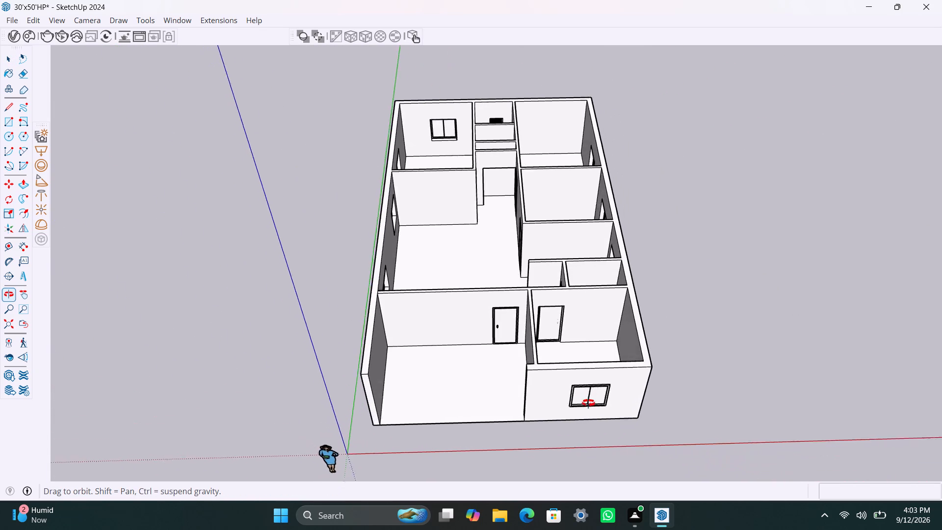
{"action": "middle_click_drag", "start_coordinate": [588, 403], "coordinate": [576, 400]}
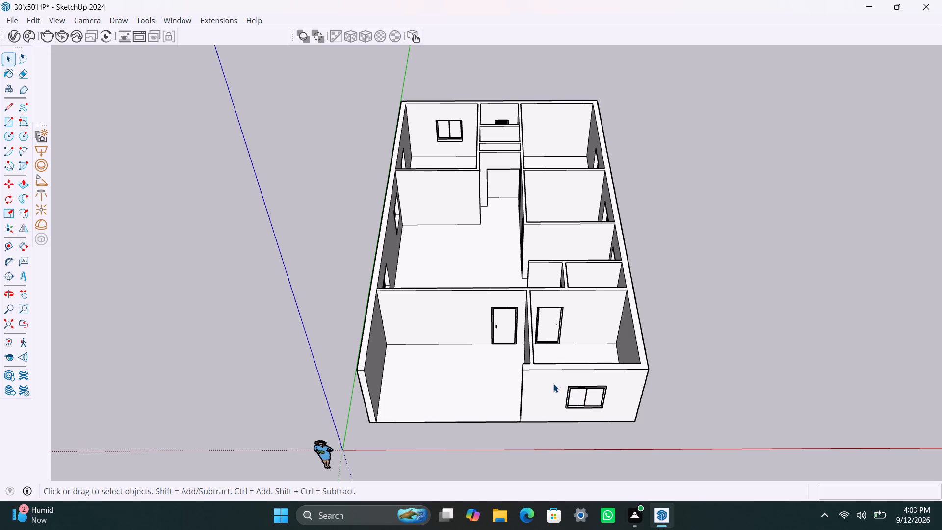
{"action": "scroll", "coordinate": [550, 334], "scroll_direction": "up", "scroll_amount": 2}
{"action": "middle_click", "coordinate": [570, 358]}
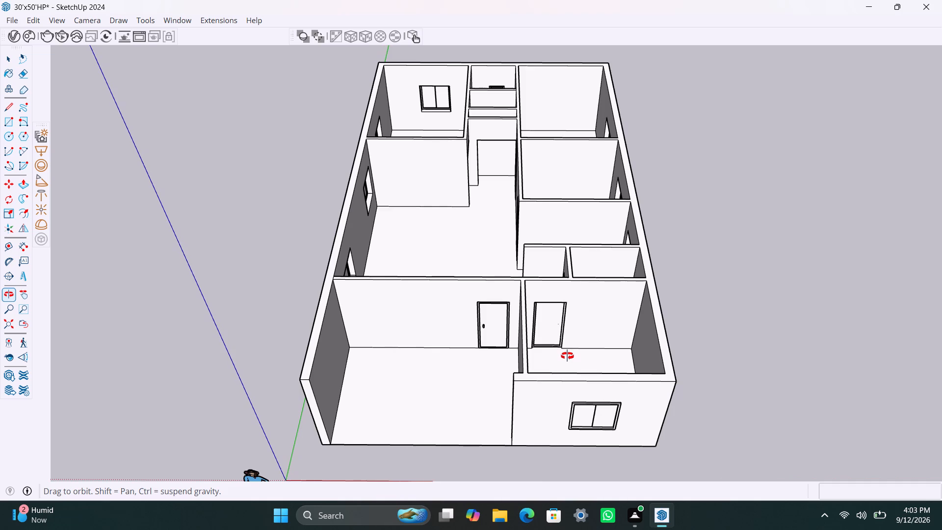
{"action": "scroll", "coordinate": [546, 363], "scroll_direction": "up", "scroll_amount": 1}
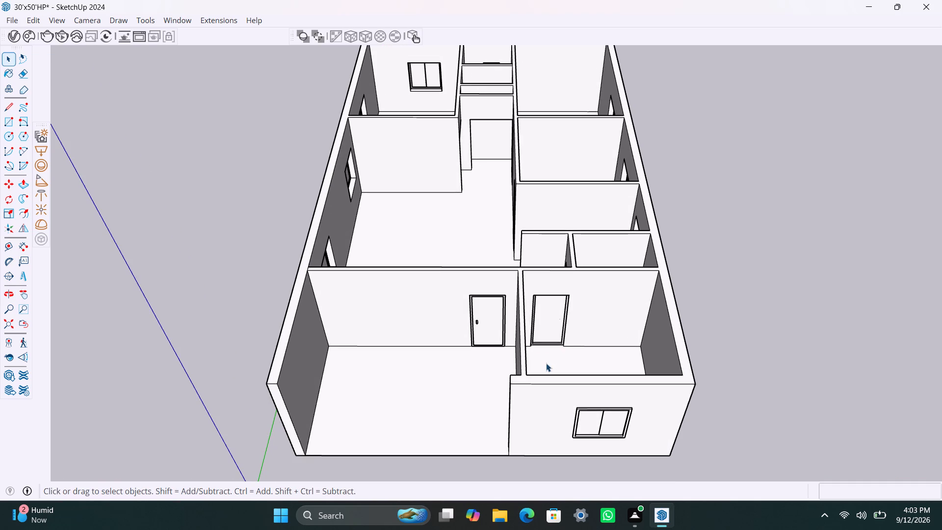
{"action": "scroll", "coordinate": [547, 169], "scroll_direction": "down", "scroll_amount": 3}
{"action": "scroll", "coordinate": [512, 242], "scroll_direction": "up", "scroll_amount": 1}
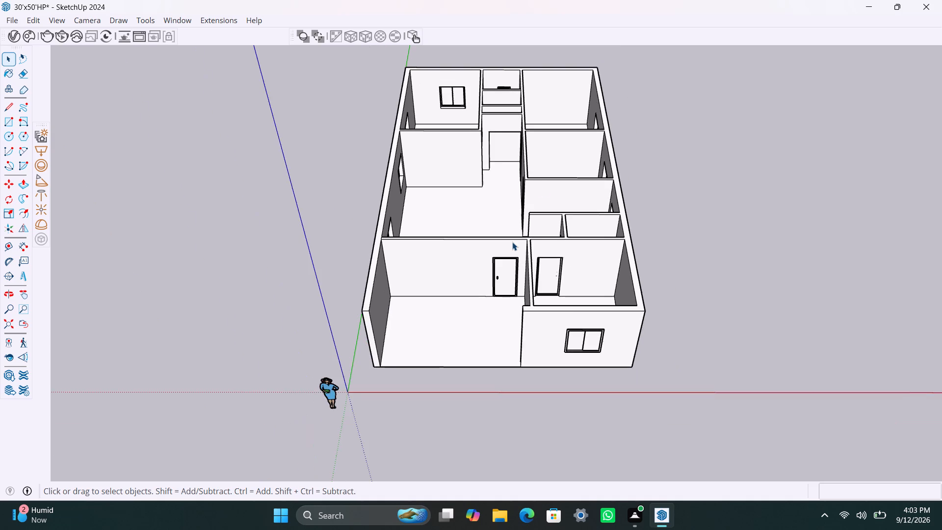
{"action": "scroll", "coordinate": [509, 242], "scroll_direction": "down", "scroll_amount": 1}
{"action": "scroll", "coordinate": [516, 206], "scroll_direction": "up", "scroll_amount": 1}
{"action": "middle_click_drag", "start_coordinate": [516, 203], "coordinate": [512, 245], "text": "shift"}
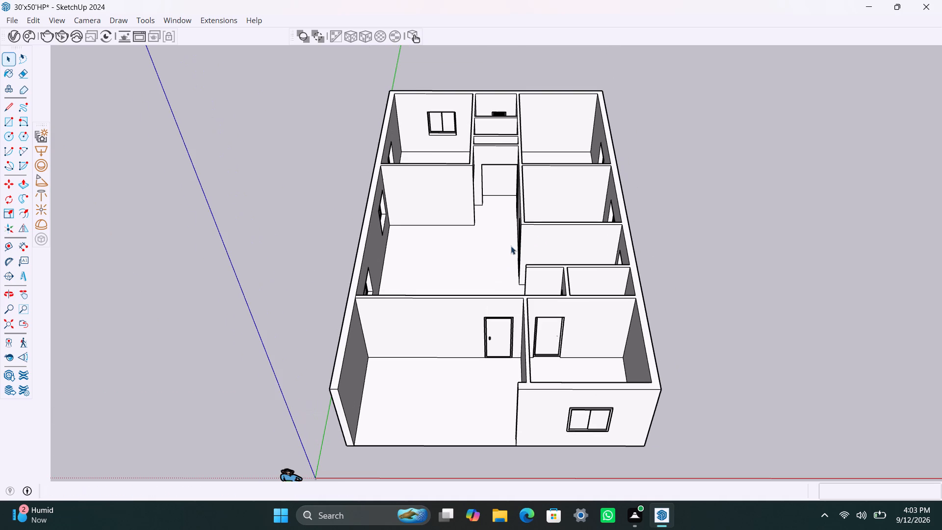
Draw a rectangle over the wall tops between opposite outer corners of the house and make it a group.
{"action": "left_click", "coordinate": [766, 240]}
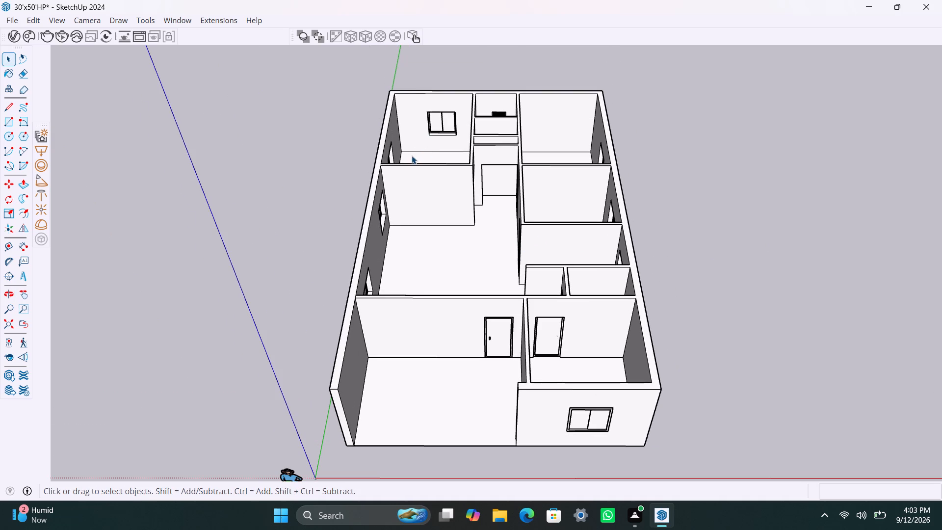
{"action": "key", "text": "r"}
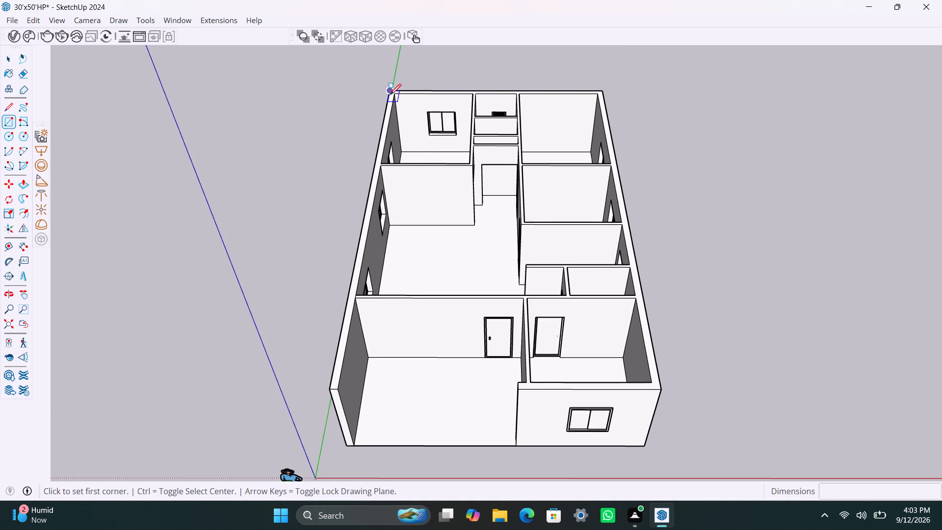
{"action": "left_click_drag", "start_coordinate": [390, 95], "coordinate": [394, 101]}
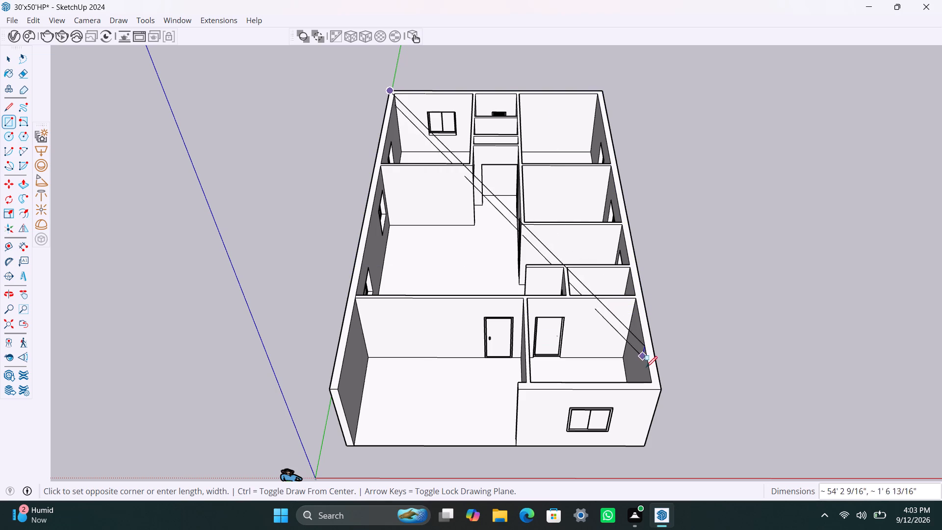
{"action": "left_click", "coordinate": [660, 388]}
{"action": "key", "text": "space"}
{"action": "double_click", "coordinate": [575, 347]}
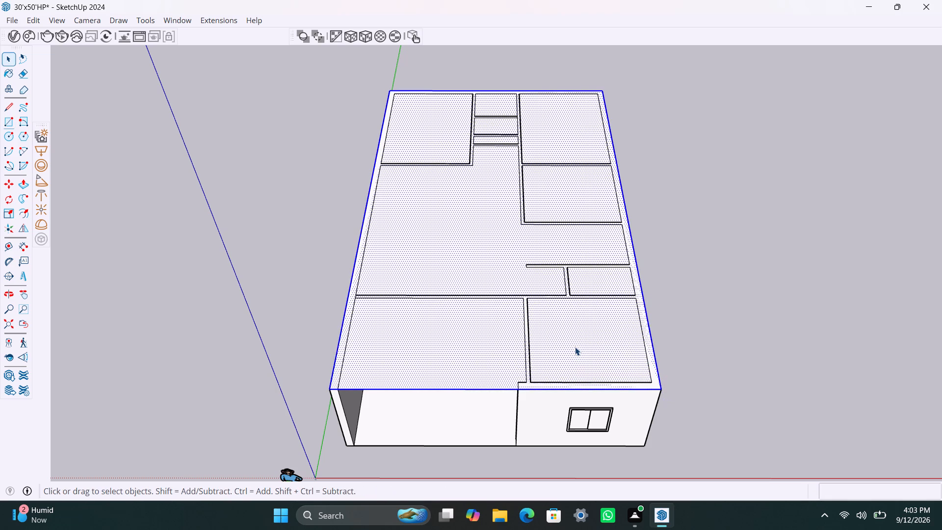
{"action": "right_click", "coordinate": [575, 347]}
{"action": "left_click", "coordinate": [626, 188]}
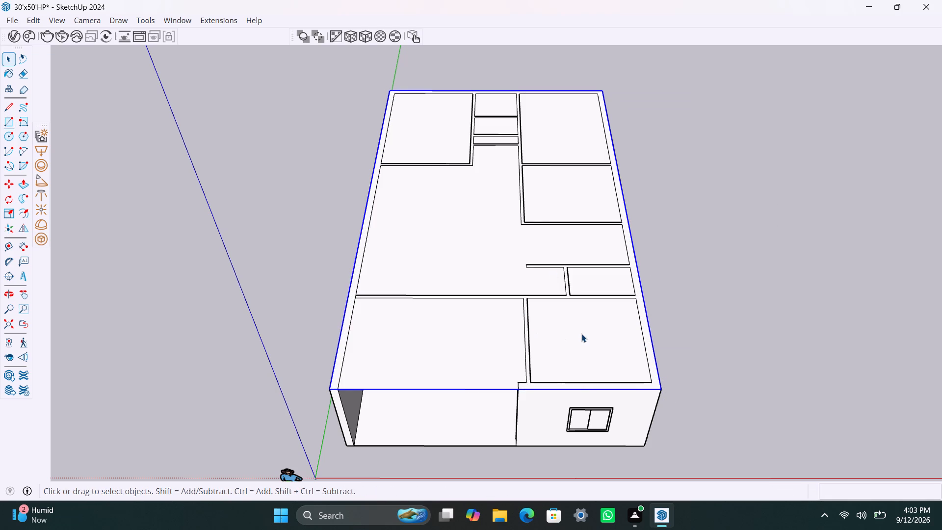
Open the roof group, extrude its face 6" into a slab, and leave the group.
{"action": "triple_click", "coordinate": [581, 334]}
{"action": "left_click", "coordinate": [582, 334]}
{"action": "key", "text": "p"}
{"action": "left_click", "coordinate": [582, 334]}
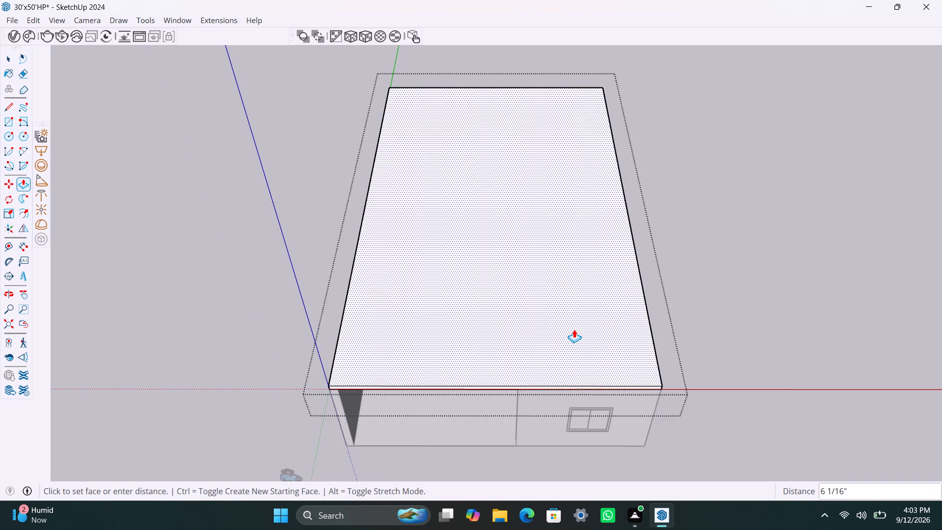
{"action": "type", "text": "6\""}
{"action": "key", "text": "Return"}
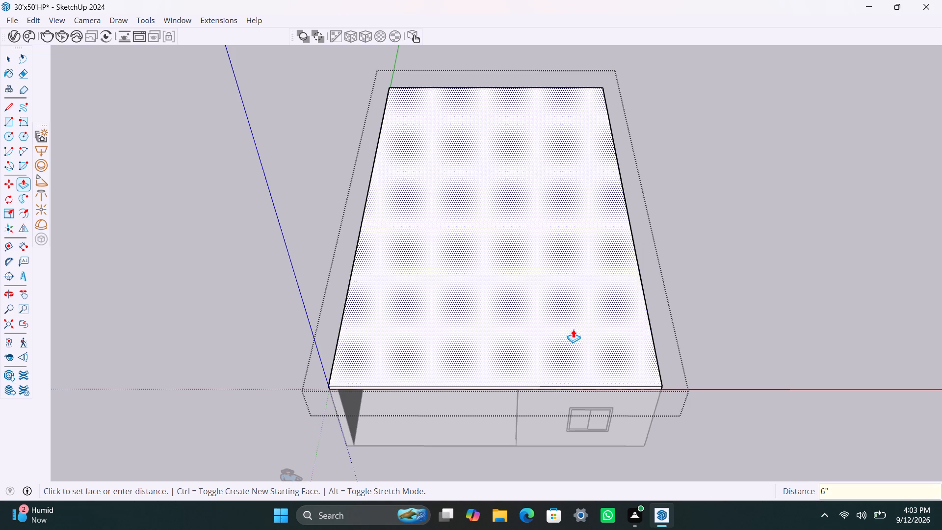
{"action": "key", "text": "space"}
{"action": "left_click", "coordinate": [729, 351]}
Inside the roof group, copy the front corner's short vertical edge about 17' along the front to where the window room's wall begins.
{"action": "scroll", "coordinate": [595, 386], "scroll_direction": "up", "scroll_amount": 2}
{"action": "scroll", "coordinate": [552, 383], "scroll_direction": "up", "scroll_amount": 2}
{"action": "middle_click_drag", "start_coordinate": [501, 372], "coordinate": [551, 184]}
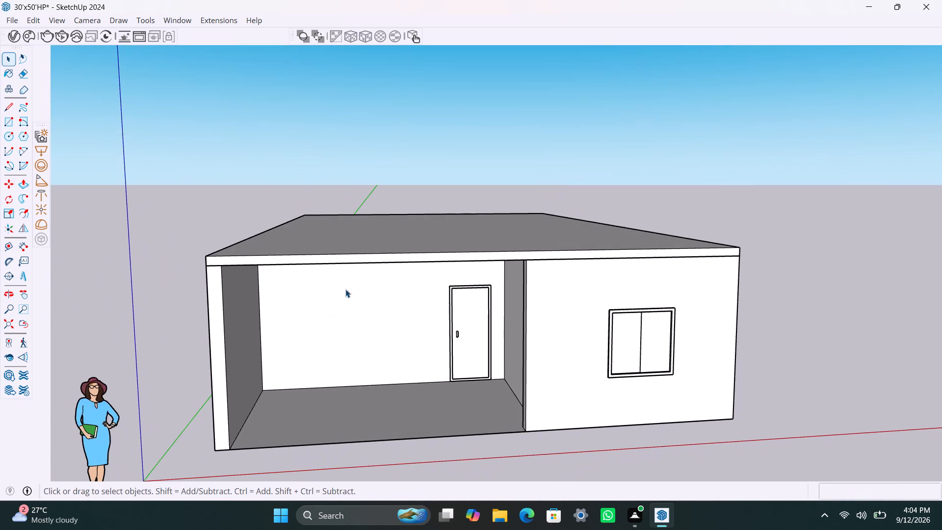
{"action": "scroll", "coordinate": [388, 273], "scroll_direction": "up", "scroll_amount": 2}
{"action": "scroll", "coordinate": [130, 288], "scroll_direction": "up", "scroll_amount": 3}
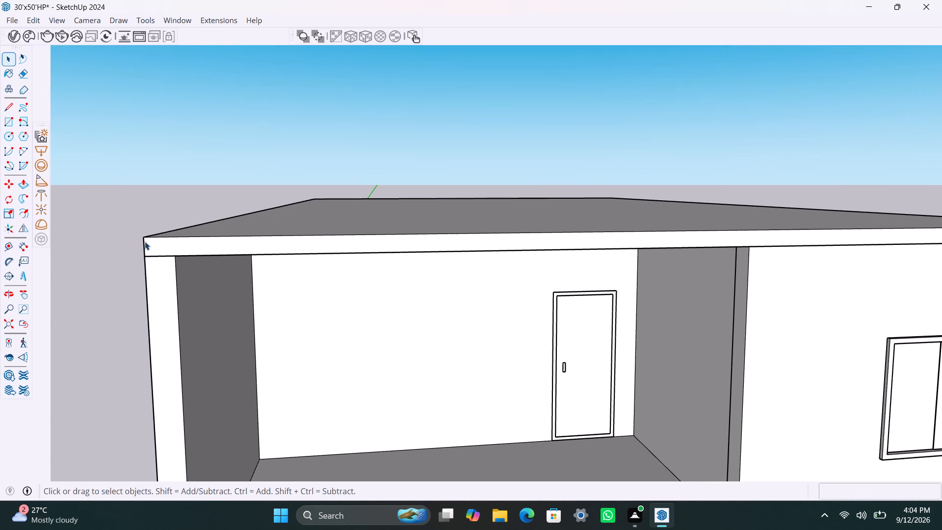
{"action": "triple_click", "coordinate": [144, 241]}
{"action": "left_click", "coordinate": [141, 243]}
{"action": "left_click", "coordinate": [144, 245]}
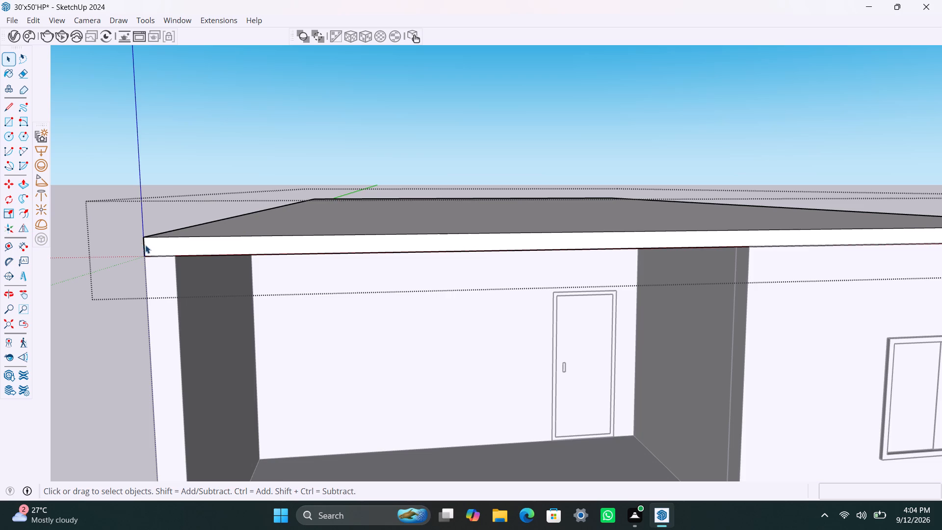
{"action": "left_click", "coordinate": [142, 248]}
{"action": "key", "text": "m"}
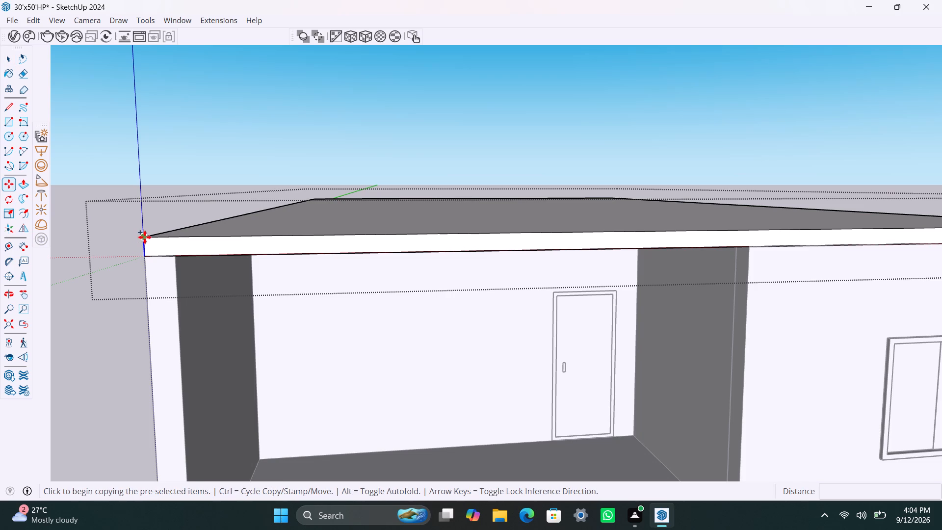
{"action": "left_click", "coordinate": [145, 237]}
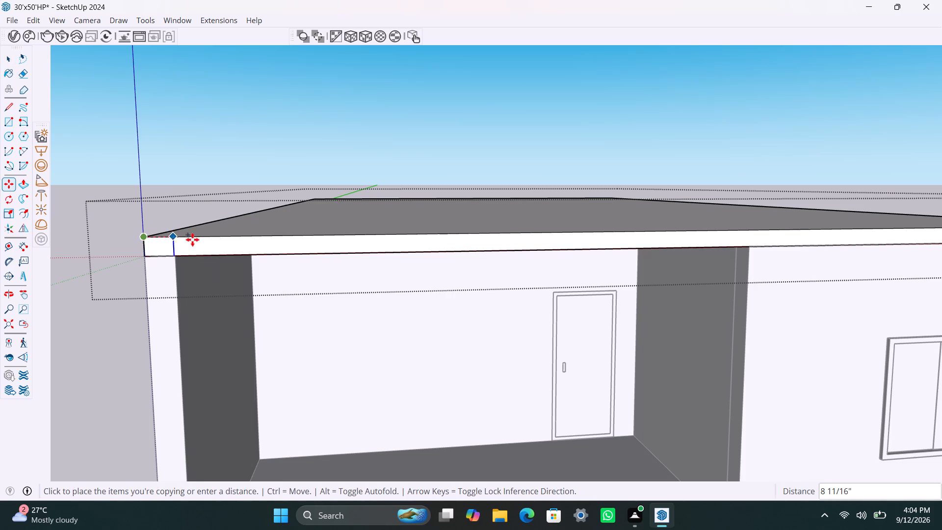
{"action": "left_click", "coordinate": [751, 233]}
{"action": "key", "text": "space"}
Push the roof slab's front face over the open porch back toward the wall with the door.
{"action": "left_click", "coordinate": [731, 236]}
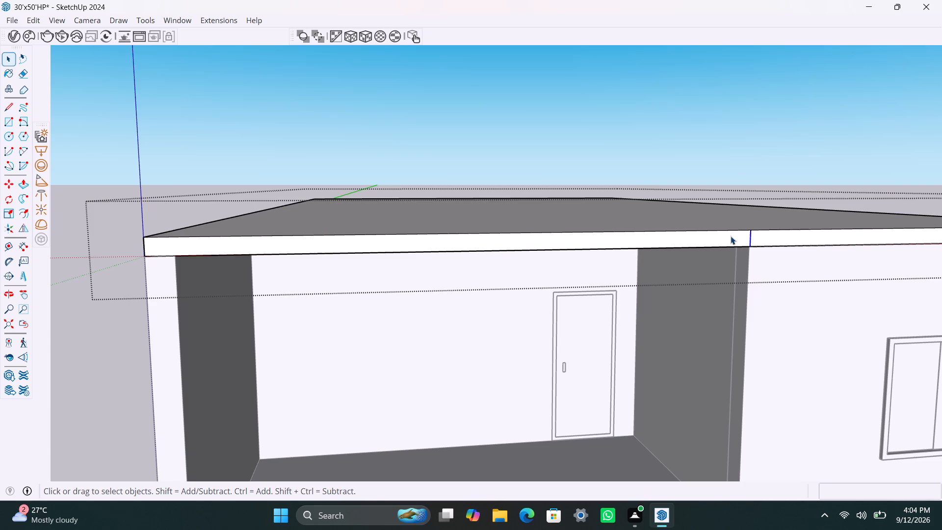
{"action": "key", "text": "p"}
{"action": "left_click_drag", "start_coordinate": [730, 239], "coordinate": [703, 230]}
{"action": "left_click_drag", "start_coordinate": [700, 230], "coordinate": [638, 225]}
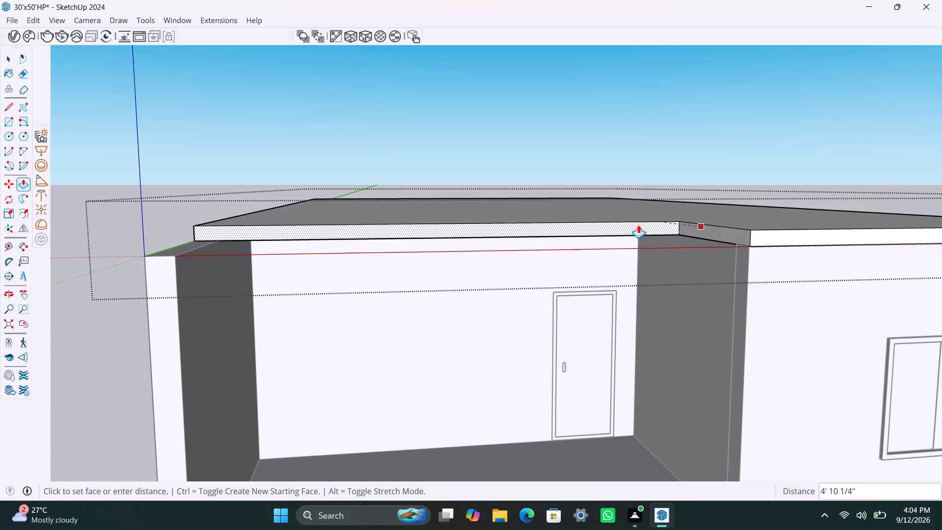
{"action": "left_click_drag", "start_coordinate": [638, 225], "coordinate": [576, 246]}
{"action": "left_click", "coordinate": [576, 223]}
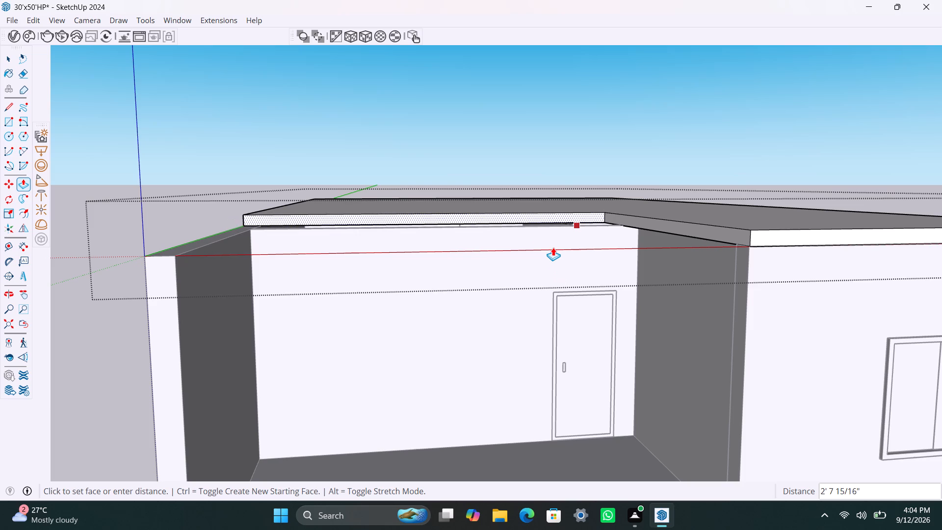
{"action": "key", "text": "Escape"}
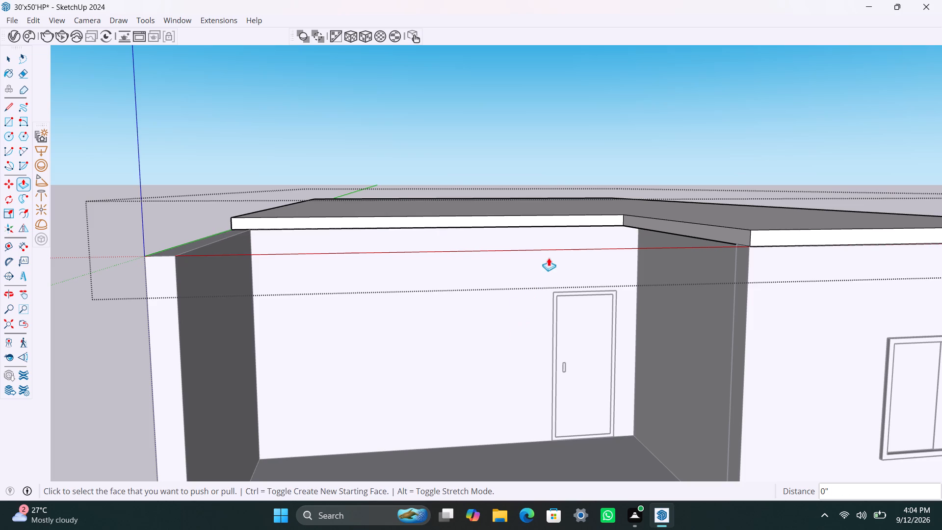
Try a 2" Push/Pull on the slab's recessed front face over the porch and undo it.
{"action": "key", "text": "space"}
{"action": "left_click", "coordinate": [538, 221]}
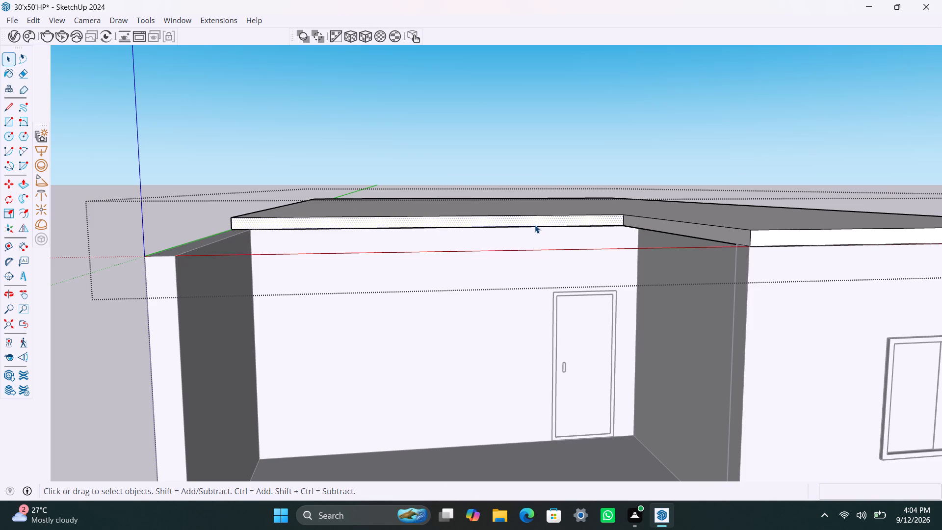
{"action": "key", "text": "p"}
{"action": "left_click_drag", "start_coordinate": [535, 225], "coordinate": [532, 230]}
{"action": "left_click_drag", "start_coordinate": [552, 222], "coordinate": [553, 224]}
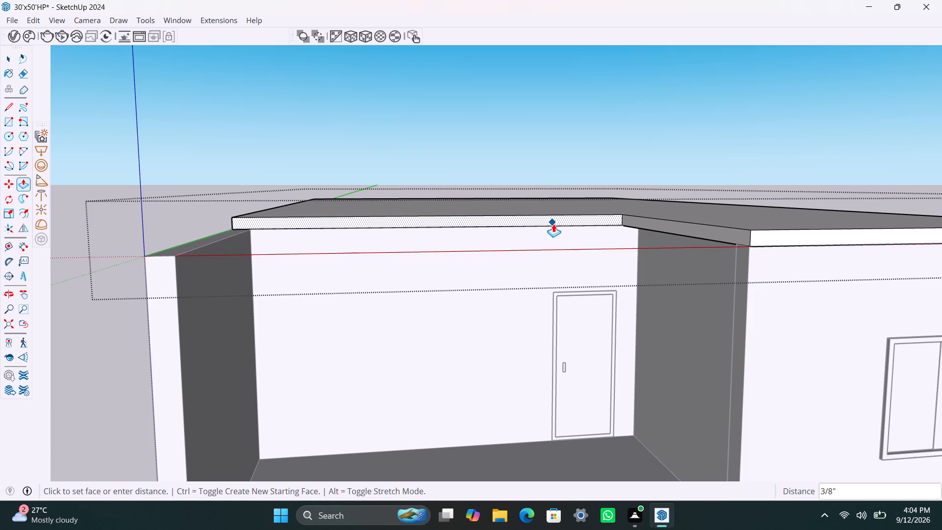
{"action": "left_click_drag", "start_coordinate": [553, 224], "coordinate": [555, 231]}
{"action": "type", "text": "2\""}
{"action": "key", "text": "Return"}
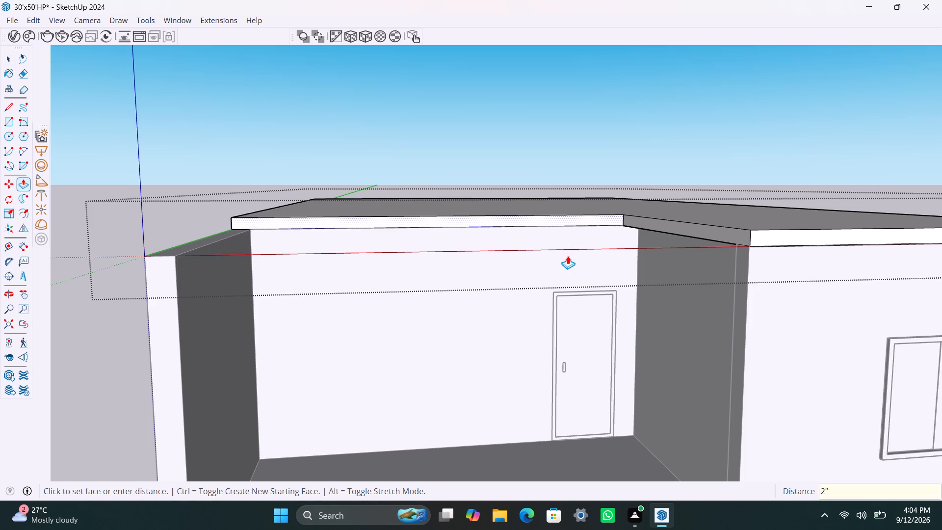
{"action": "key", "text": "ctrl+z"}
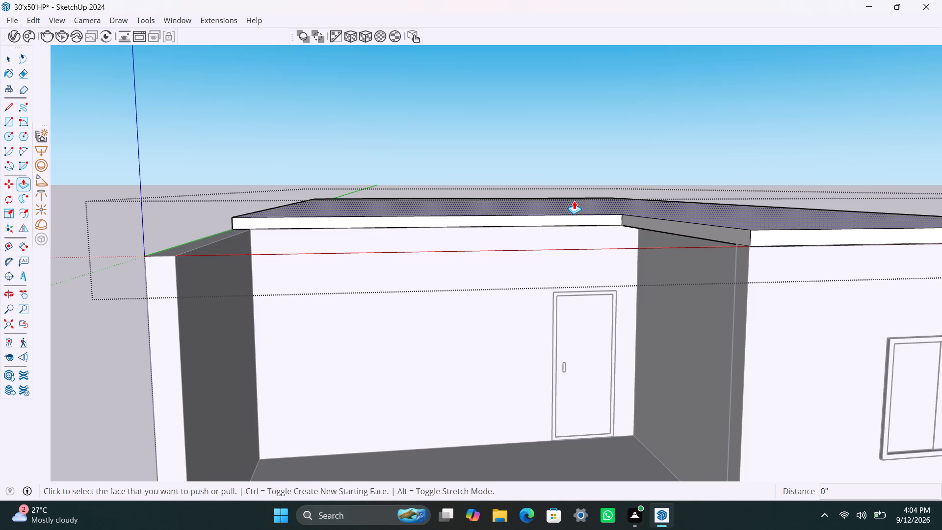
Pull the slab's recessed front face over the porch outward by 2'.
{"action": "left_click", "coordinate": [577, 218]}
{"action": "key", "text": "2"}
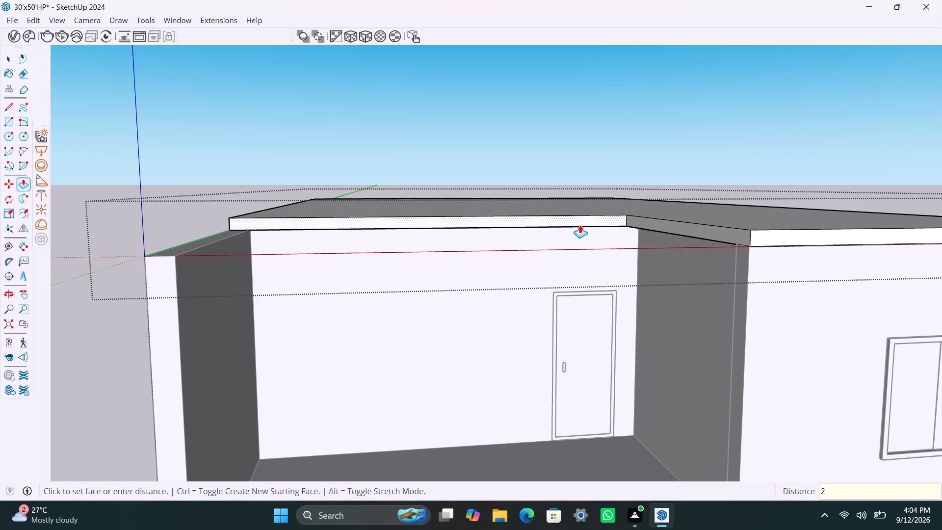
{"action": "key", "text": "apostrophe"}
{"action": "key", "text": "Return"}
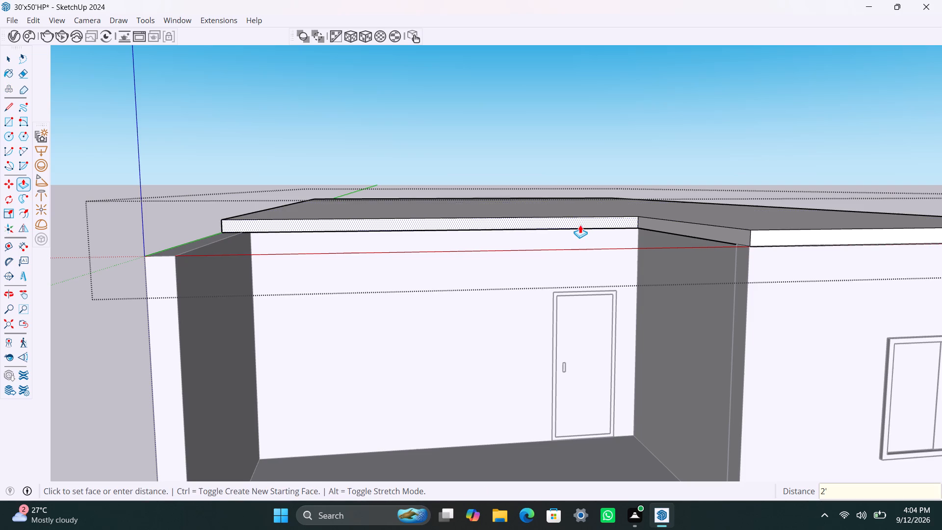
{"action": "key", "text": "space"}
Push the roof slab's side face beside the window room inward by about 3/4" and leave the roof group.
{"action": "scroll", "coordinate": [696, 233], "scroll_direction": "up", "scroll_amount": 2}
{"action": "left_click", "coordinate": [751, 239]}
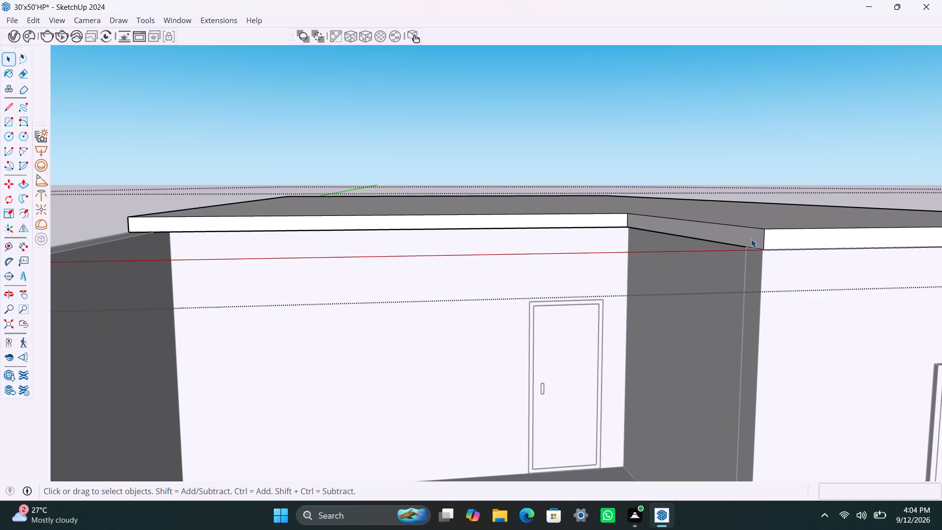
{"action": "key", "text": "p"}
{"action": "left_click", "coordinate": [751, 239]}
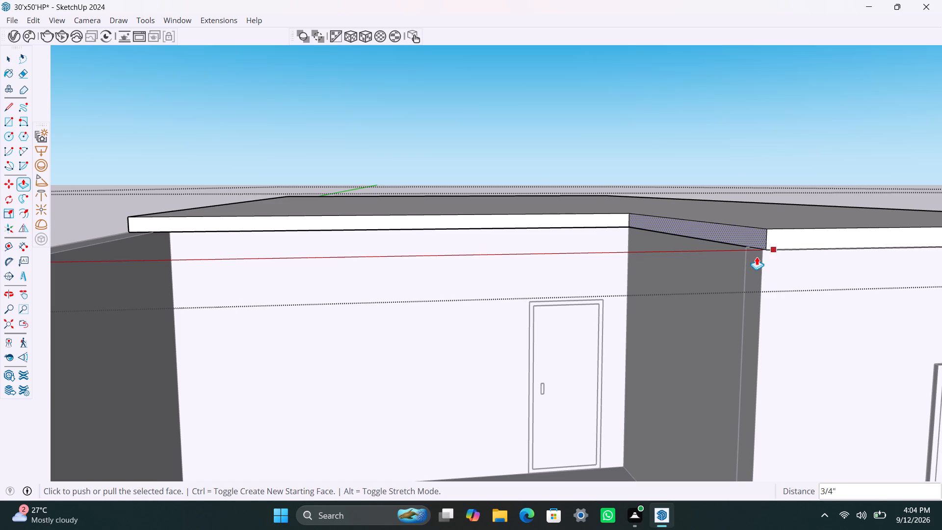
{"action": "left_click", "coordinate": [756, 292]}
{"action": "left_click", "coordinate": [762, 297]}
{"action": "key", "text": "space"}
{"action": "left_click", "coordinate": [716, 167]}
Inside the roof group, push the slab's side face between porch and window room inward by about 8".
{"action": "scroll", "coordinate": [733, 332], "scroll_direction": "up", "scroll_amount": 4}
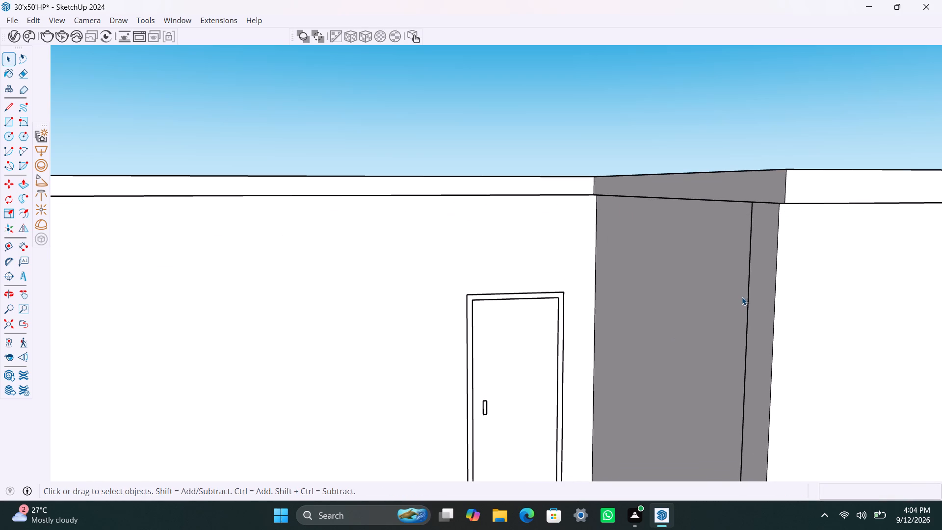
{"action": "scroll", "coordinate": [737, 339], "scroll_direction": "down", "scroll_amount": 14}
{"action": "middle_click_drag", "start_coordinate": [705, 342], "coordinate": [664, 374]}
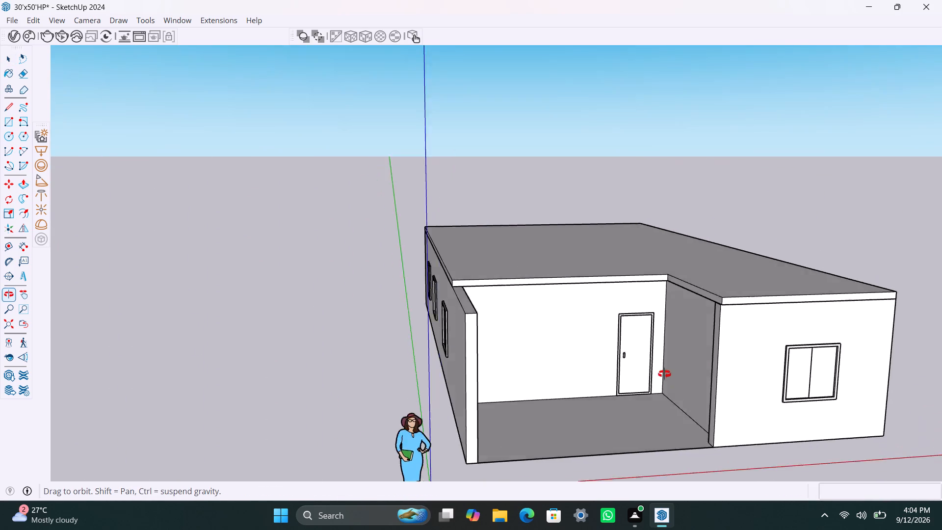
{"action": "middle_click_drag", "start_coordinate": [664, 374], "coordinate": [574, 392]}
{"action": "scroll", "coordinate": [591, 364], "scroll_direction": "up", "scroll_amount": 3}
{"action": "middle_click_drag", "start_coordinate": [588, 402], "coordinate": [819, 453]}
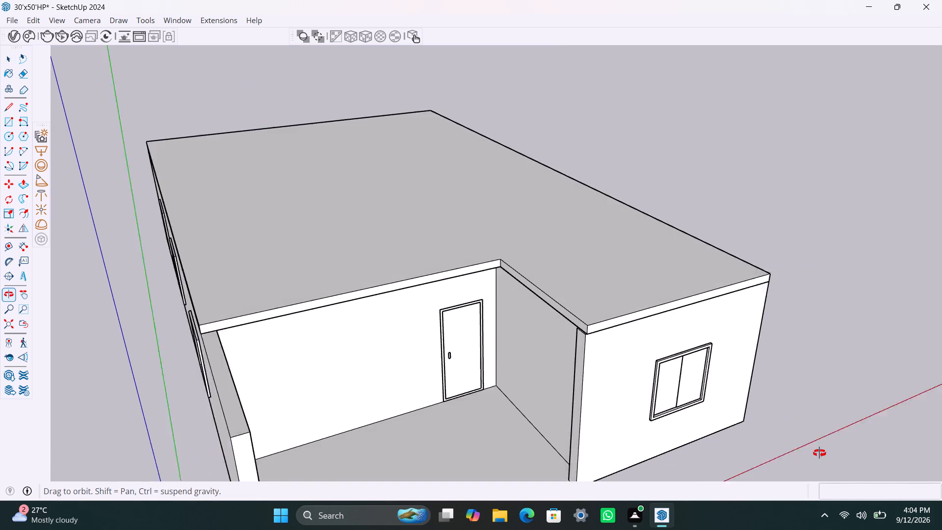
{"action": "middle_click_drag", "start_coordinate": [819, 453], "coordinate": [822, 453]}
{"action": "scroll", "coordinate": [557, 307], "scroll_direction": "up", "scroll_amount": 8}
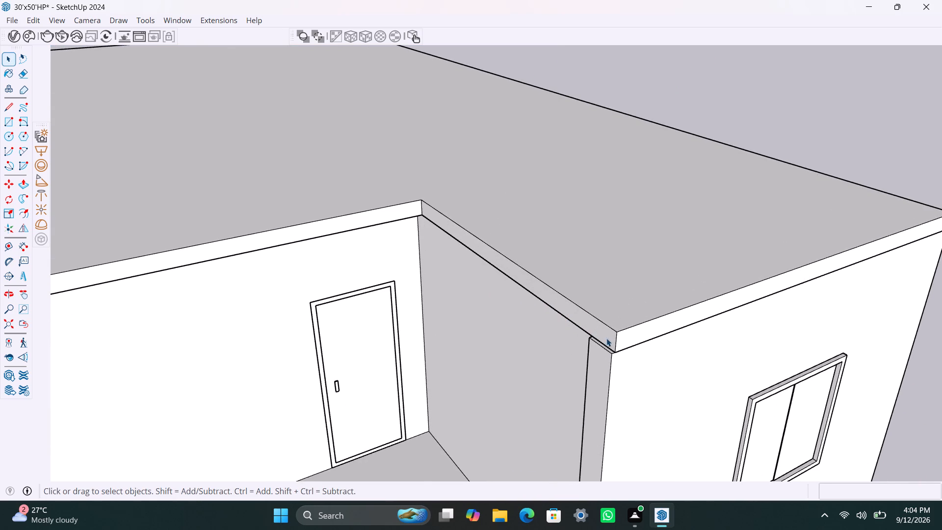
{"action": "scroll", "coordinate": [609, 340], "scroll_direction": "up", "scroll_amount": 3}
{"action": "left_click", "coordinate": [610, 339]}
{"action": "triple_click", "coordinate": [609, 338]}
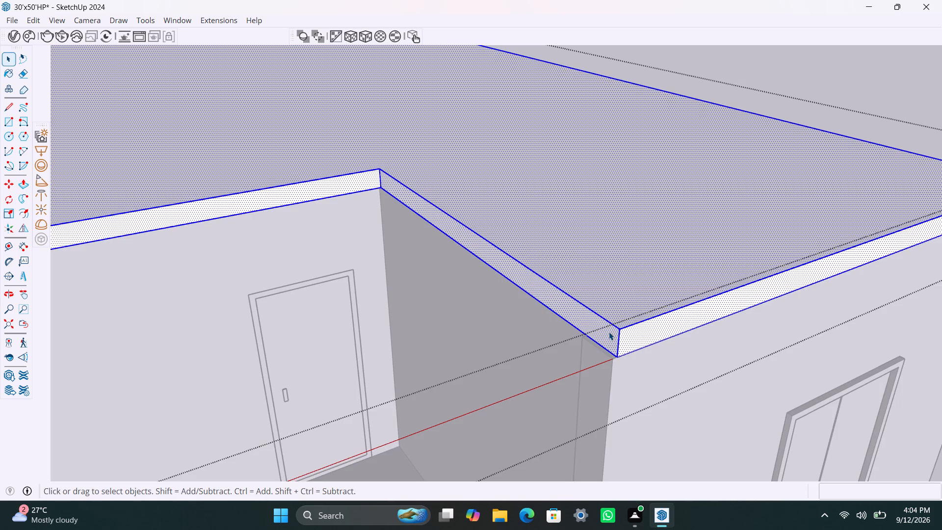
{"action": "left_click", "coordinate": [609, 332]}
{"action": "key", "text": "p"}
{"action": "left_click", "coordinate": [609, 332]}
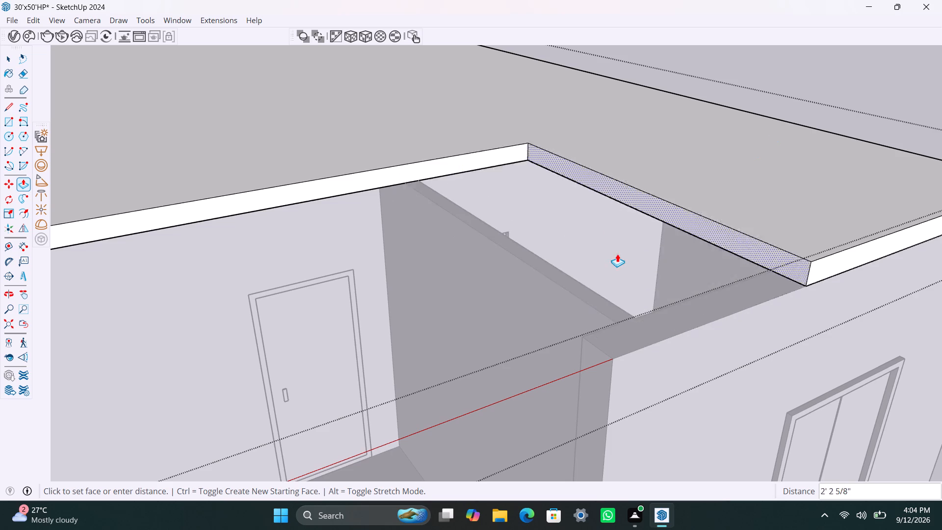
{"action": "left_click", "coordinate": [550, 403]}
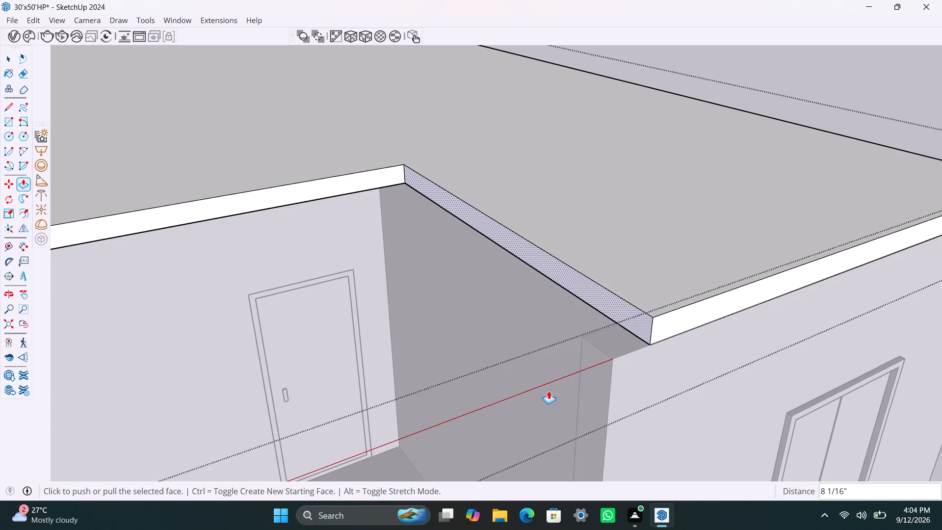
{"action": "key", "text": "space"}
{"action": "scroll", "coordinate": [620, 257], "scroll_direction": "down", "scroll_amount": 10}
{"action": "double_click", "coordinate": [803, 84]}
Run FixIt 101 on the roof slab and the house walls together and dismiss its results.
{"action": "scroll", "coordinate": [702, 307], "scroll_direction": "down", "scroll_amount": 3}
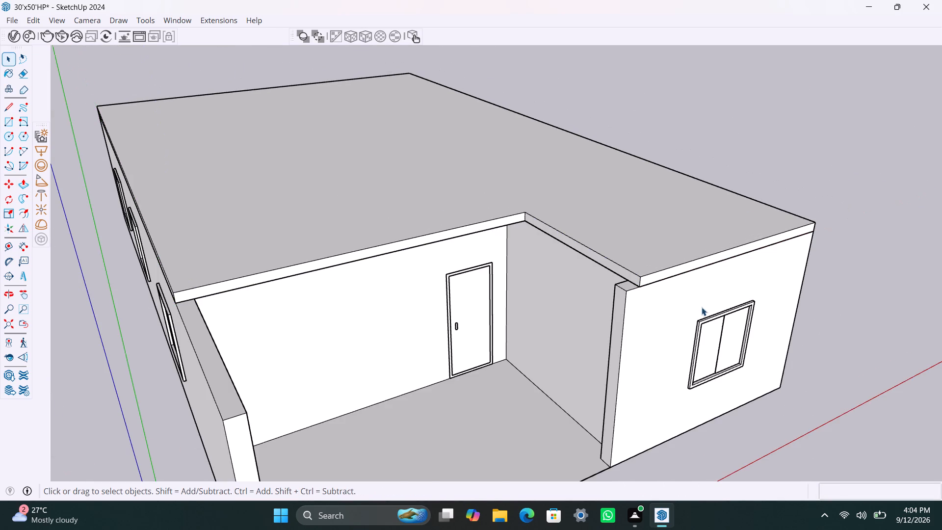
{"action": "scroll", "coordinate": [702, 307], "scroll_direction": "down", "scroll_amount": 1}
{"action": "middle_click_drag", "start_coordinate": [666, 313], "coordinate": [573, 342]}
{"action": "scroll", "coordinate": [353, 329], "scroll_direction": "down", "scroll_amount": 5}
{"action": "middle_click_drag", "start_coordinate": [418, 341], "coordinate": [397, 309]}
{"action": "left_click", "coordinate": [448, 281]}
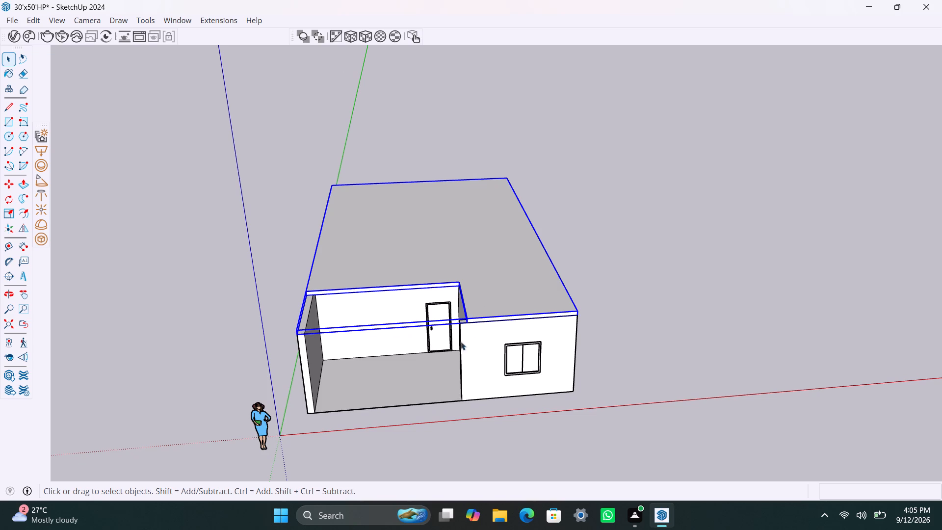
{"action": "left_click", "coordinate": [434, 347], "text": "shift"}
{"action": "right_click", "coordinate": [434, 350]}
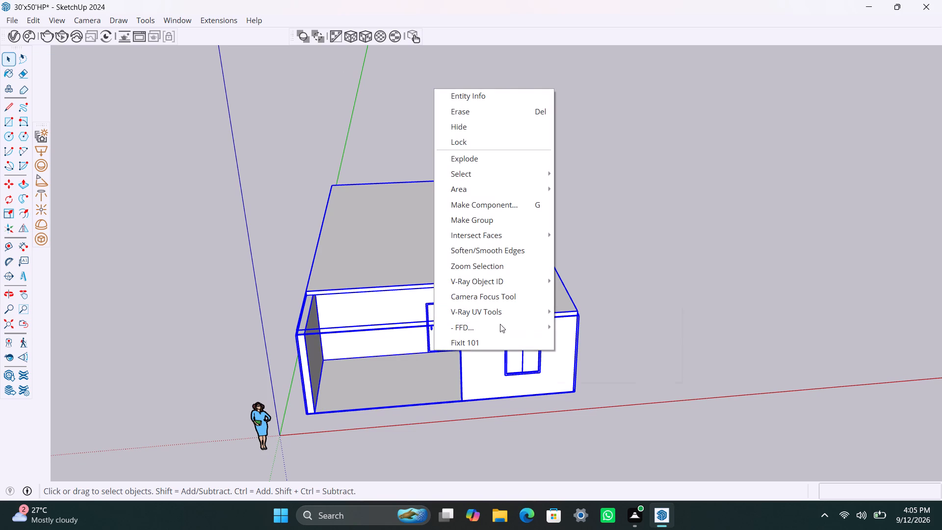
{"action": "left_click", "coordinate": [501, 331]}
{"action": "left_click", "coordinate": [495, 340]}
{"action": "left_click", "coordinate": [519, 316]}
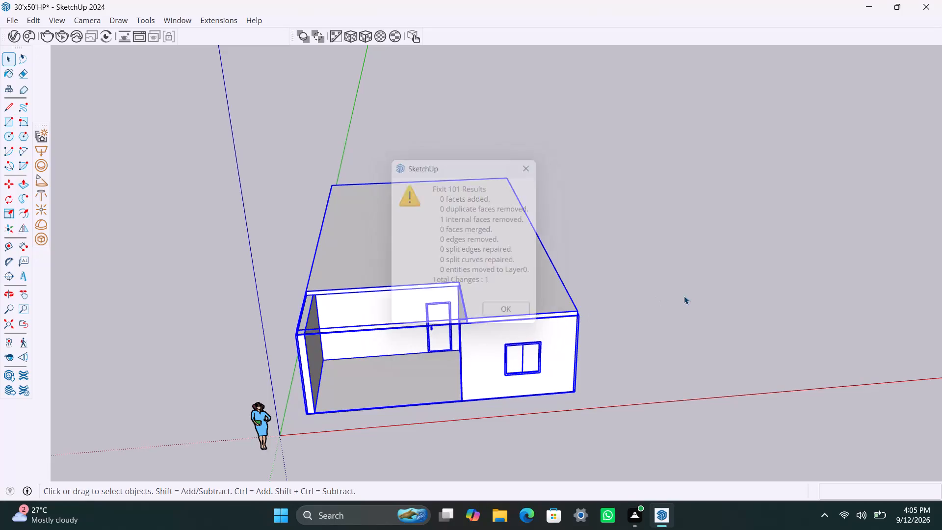
{"action": "left_click", "coordinate": [684, 296]}
{"action": "key", "text": "space"}
Inside the roof group, pull the slab's side face back out flush with the window room's porch-side wall.
{"action": "scroll", "coordinate": [440, 315], "scroll_direction": "up", "scroll_amount": 2}
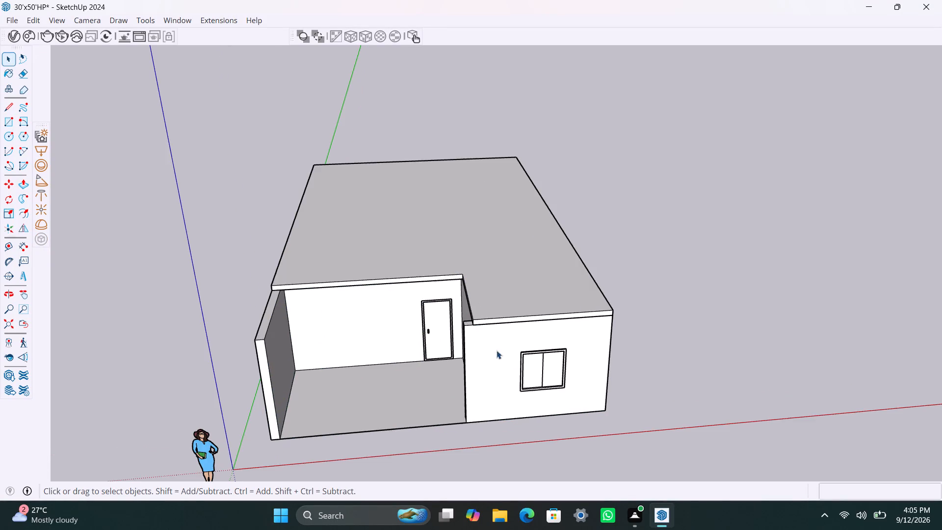
{"action": "middle_click_drag", "start_coordinate": [504, 358], "coordinate": [661, 401]}
{"action": "scroll", "coordinate": [599, 367], "scroll_direction": "up", "scroll_amount": 6}
{"action": "scroll", "coordinate": [575, 375], "scroll_direction": "down", "scroll_amount": 4}
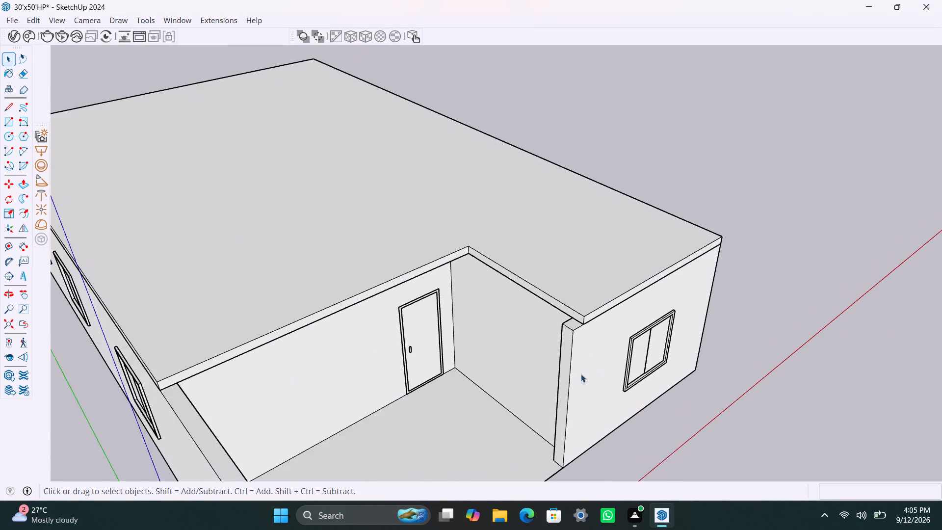
{"action": "middle_click_drag", "start_coordinate": [574, 374], "coordinate": [369, 332]}
{"action": "scroll", "coordinate": [418, 336], "scroll_direction": "down", "scroll_amount": 5}
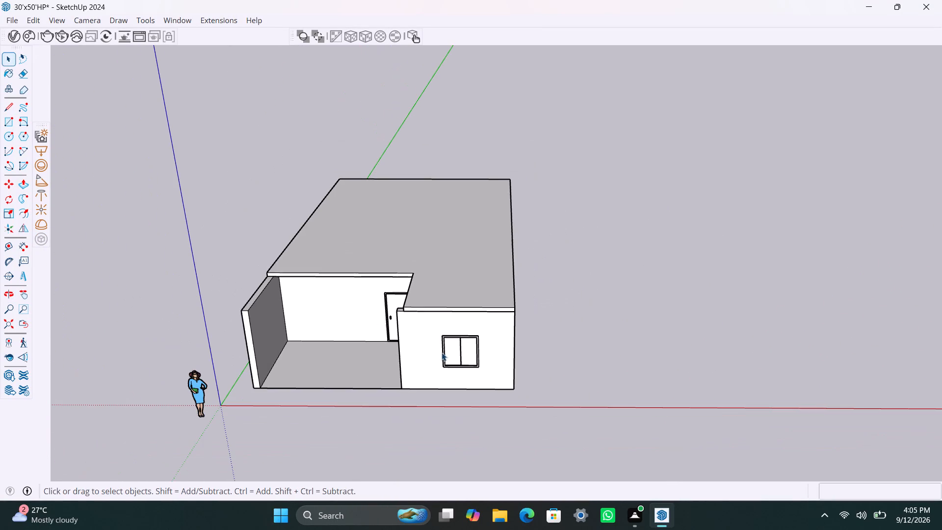
{"action": "middle_click_drag", "start_coordinate": [419, 353], "coordinate": [546, 363], "text": "shift"}
{"action": "scroll", "coordinate": [397, 293], "scroll_direction": "up", "scroll_amount": 1}
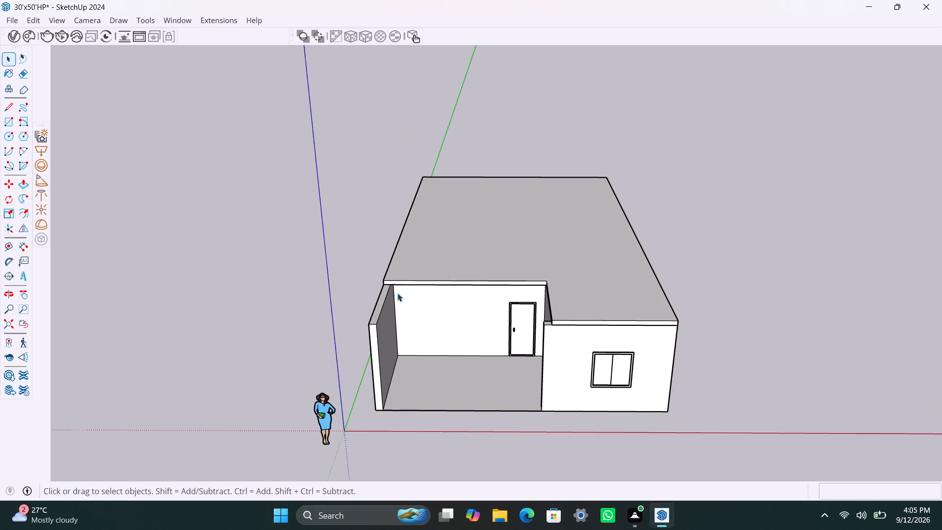
{"action": "scroll", "coordinate": [572, 315], "scroll_direction": "up", "scroll_amount": 2}
{"action": "middle_click_drag", "start_coordinate": [556, 332], "coordinate": [573, 346]}
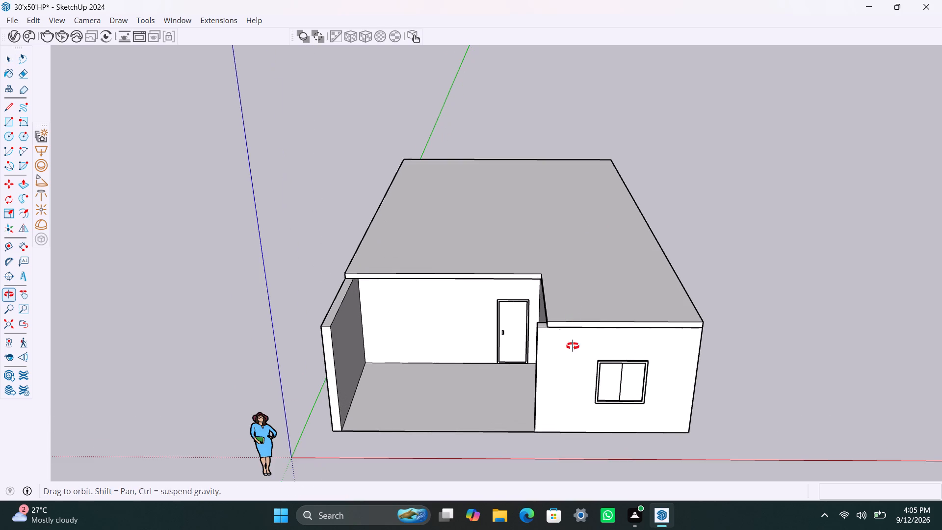
{"action": "middle_click_drag", "start_coordinate": [573, 346], "coordinate": [758, 371]}
{"action": "scroll", "coordinate": [680, 313], "scroll_direction": "up", "scroll_amount": 6}
{"action": "scroll", "coordinate": [628, 282], "scroll_direction": "up", "scroll_amount": 2}
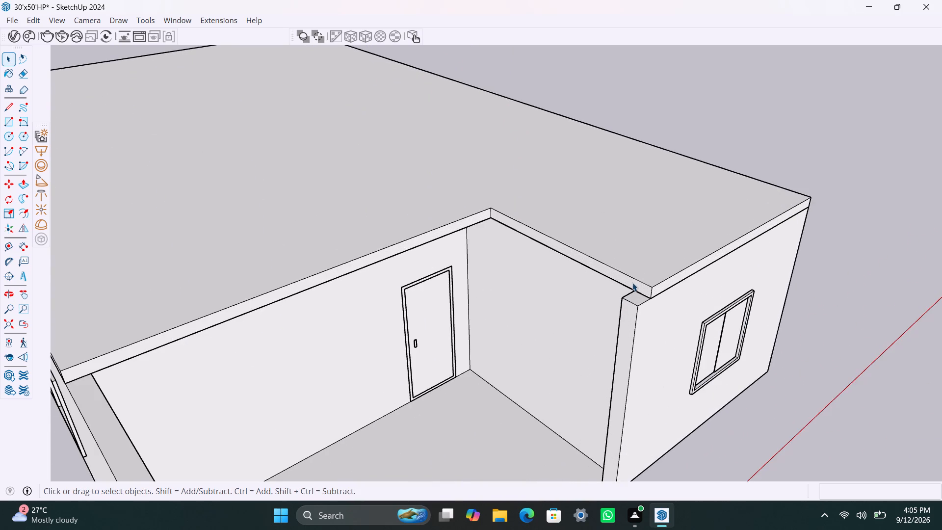
{"action": "triple_click", "coordinate": [633, 284]}
{"action": "double_click", "coordinate": [634, 285]}
{"action": "scroll", "coordinate": [634, 285], "scroll_direction": "up", "scroll_amount": 2}
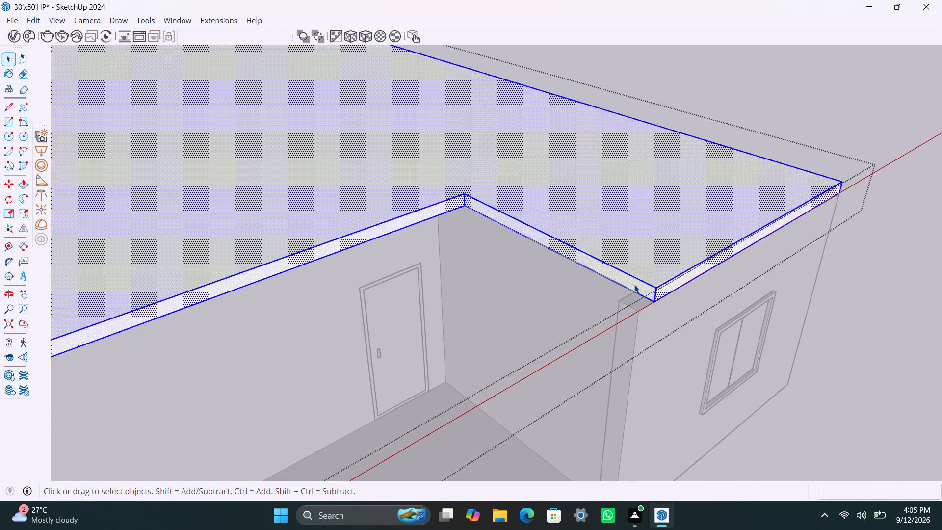
{"action": "left_click", "coordinate": [635, 286]}
{"action": "key", "text": "p"}
{"action": "left_click_drag", "start_coordinate": [640, 289], "coordinate": [633, 319]}
{"action": "key", "text": "space"}
{"action": "left_click", "coordinate": [774, 82]}
Inside the roof group, offset the slab's top face outline inward by 4.5".
{"action": "scroll", "coordinate": [704, 229], "scroll_direction": "down", "scroll_amount": 4}
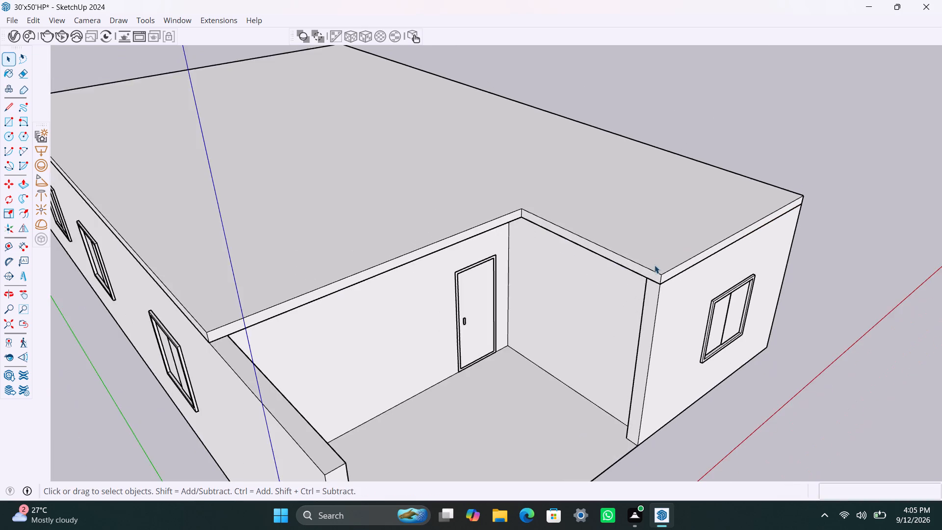
{"action": "middle_click_drag", "start_coordinate": [657, 267], "coordinate": [403, 268]}
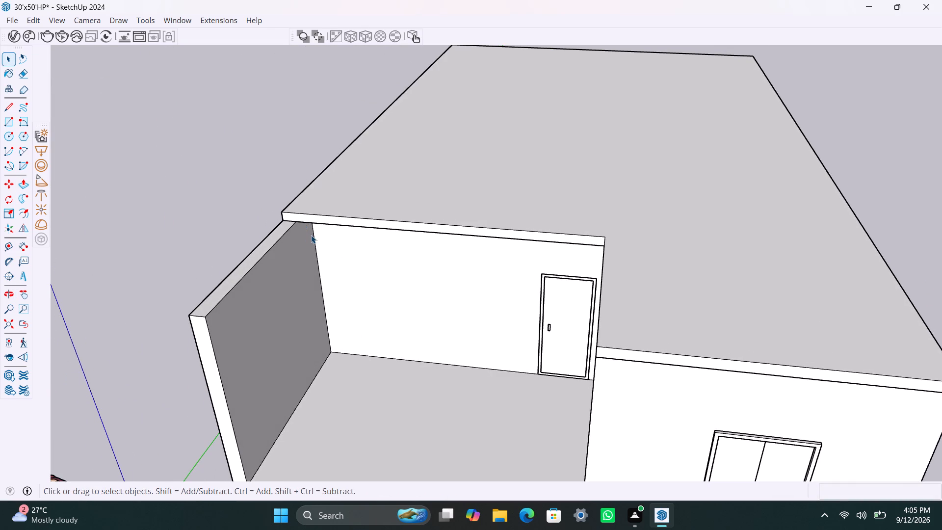
{"action": "scroll", "coordinate": [316, 260], "scroll_direction": "down", "scroll_amount": 7}
{"action": "middle_click_drag", "start_coordinate": [402, 302], "coordinate": [437, 302]}
{"action": "triple_click", "coordinate": [423, 238]}
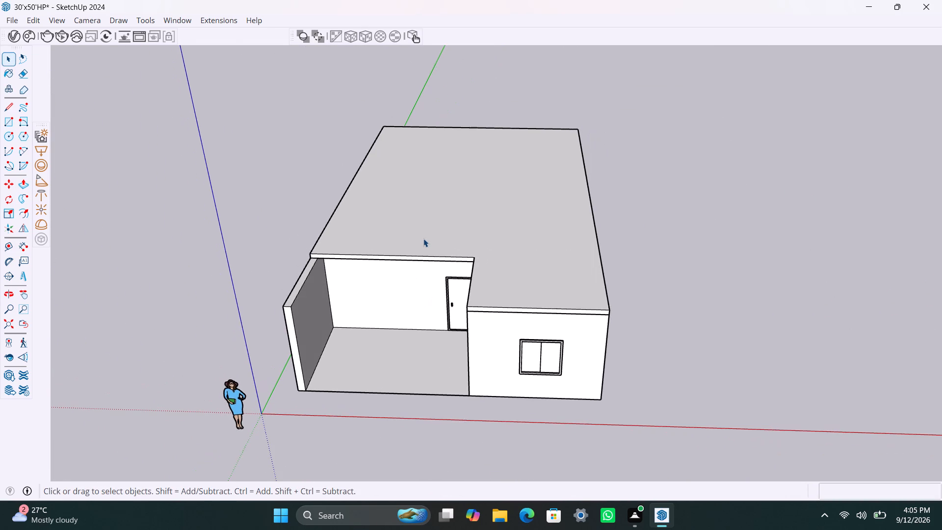
{"action": "left_click", "coordinate": [422, 237]}
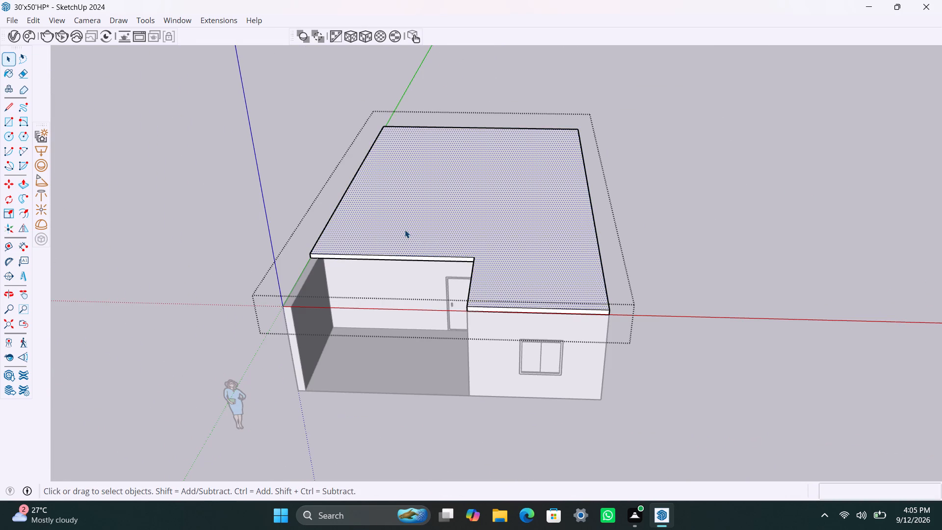
{"action": "key", "text": "f"}
{"action": "left_click", "coordinate": [374, 225]}
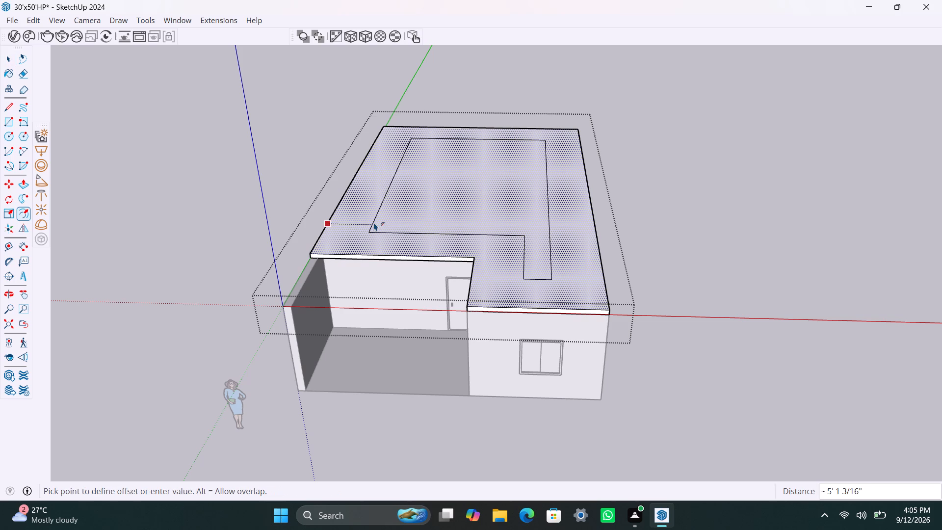
{"action": "type", "text": "4.5\""}
{"action": "key", "text": "Return"}
{"action": "key", "text": "space"}
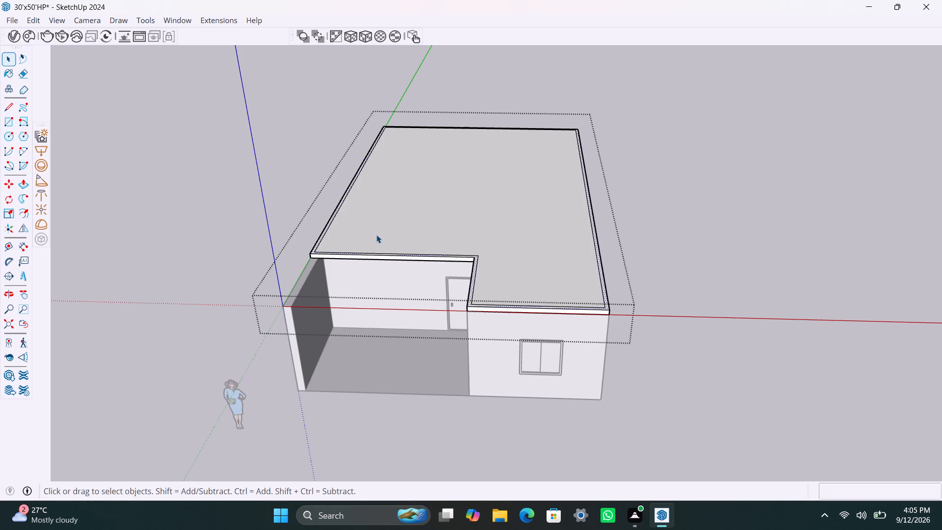
Make a group of the narrow border face around the slab's top, including its edges.
{"action": "scroll", "coordinate": [380, 240], "scroll_direction": "up", "scroll_amount": 9}
{"action": "double_click", "coordinate": [420, 263]}
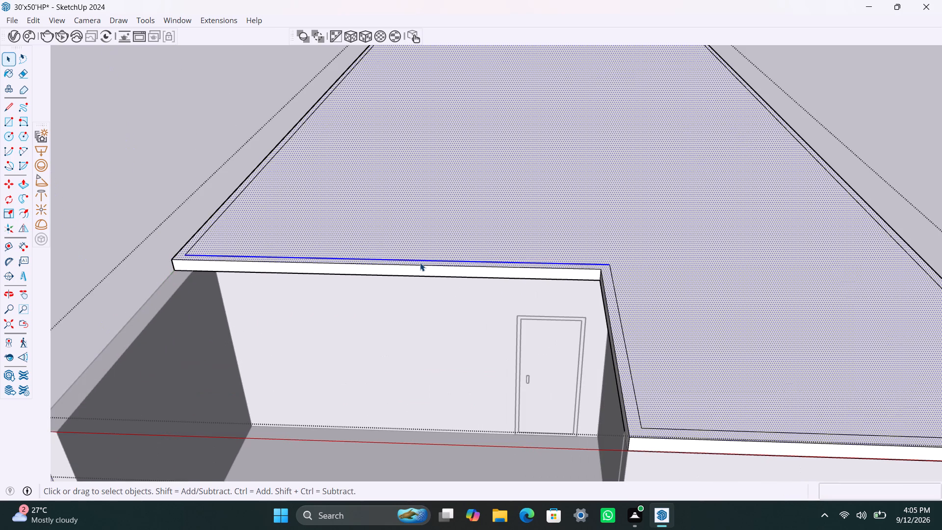
{"action": "scroll", "coordinate": [435, 265], "scroll_direction": "up", "scroll_amount": 3}
{"action": "double_click", "coordinate": [436, 264]}
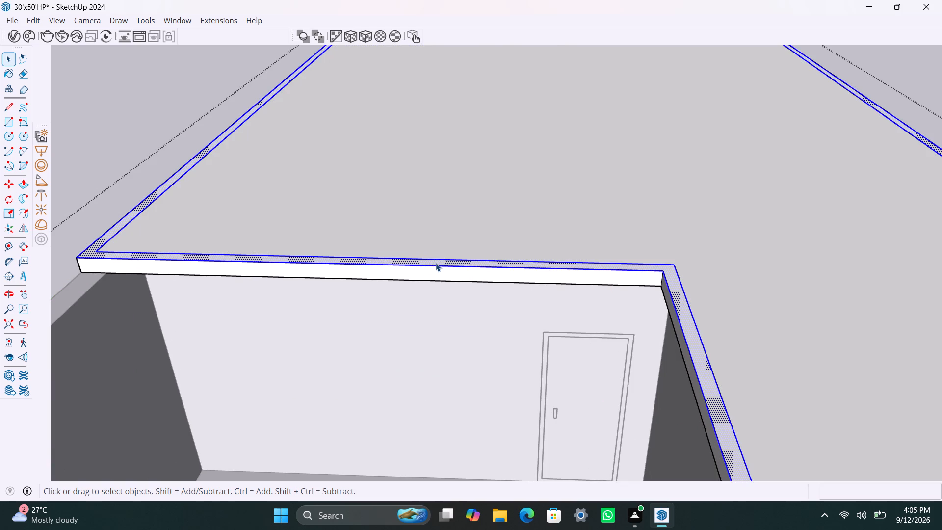
{"action": "right_click", "coordinate": [436, 263]}
{"action": "left_click", "coordinate": [497, 120]}
Inside the border group, pull the border face up 3' as a parapet wall and leave the nested groups.
{"action": "scroll", "coordinate": [483, 268], "scroll_direction": "up", "scroll_amount": 2}
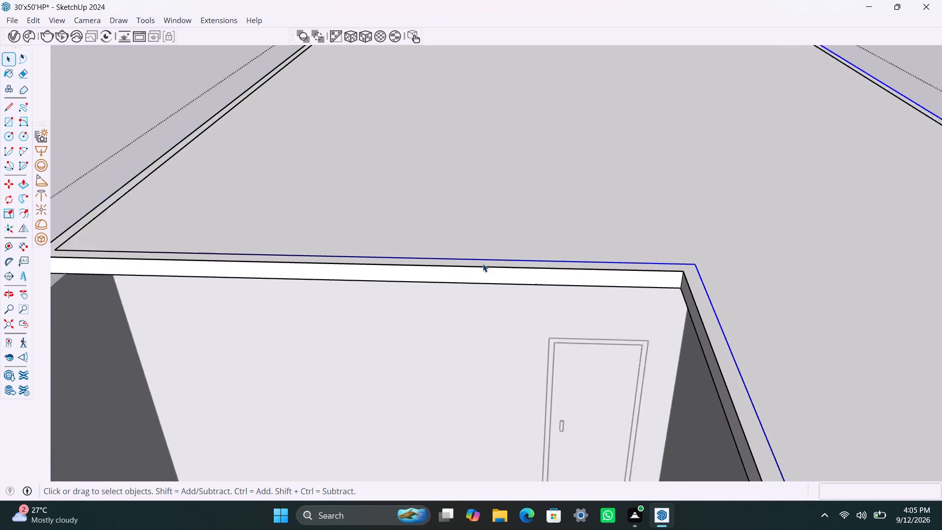
{"action": "triple_click", "coordinate": [483, 264]}
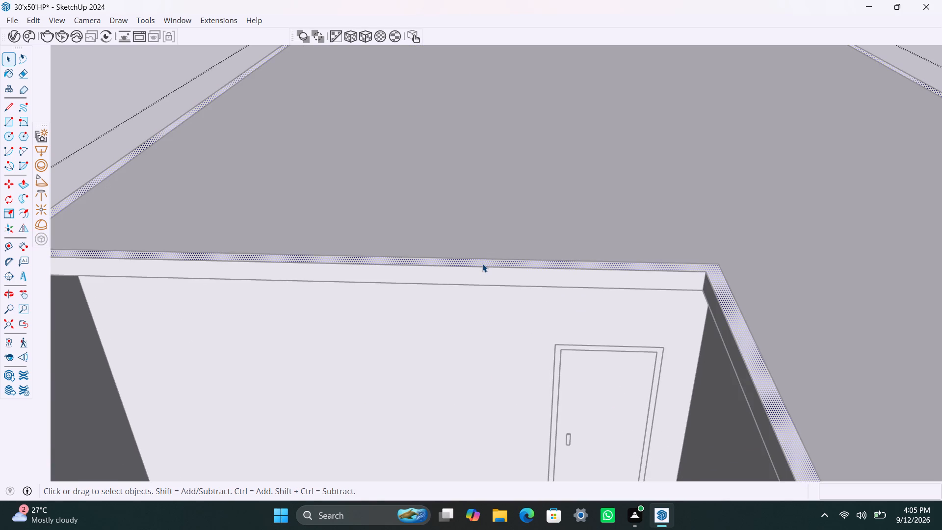
{"action": "key", "text": "p"}
{"action": "left_click", "coordinate": [482, 264]}
{"action": "type", "text": "3'"}
{"action": "key", "text": "Return"}
{"action": "key", "text": "space"}
{"action": "scroll", "coordinate": [531, 242], "scroll_direction": "down", "scroll_amount": 17}
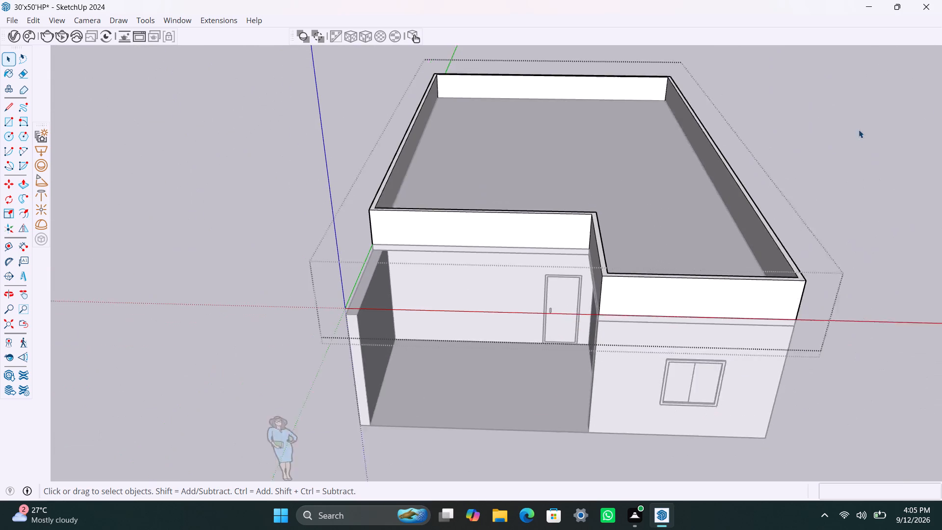
{"action": "triple_click", "coordinate": [860, 109]}
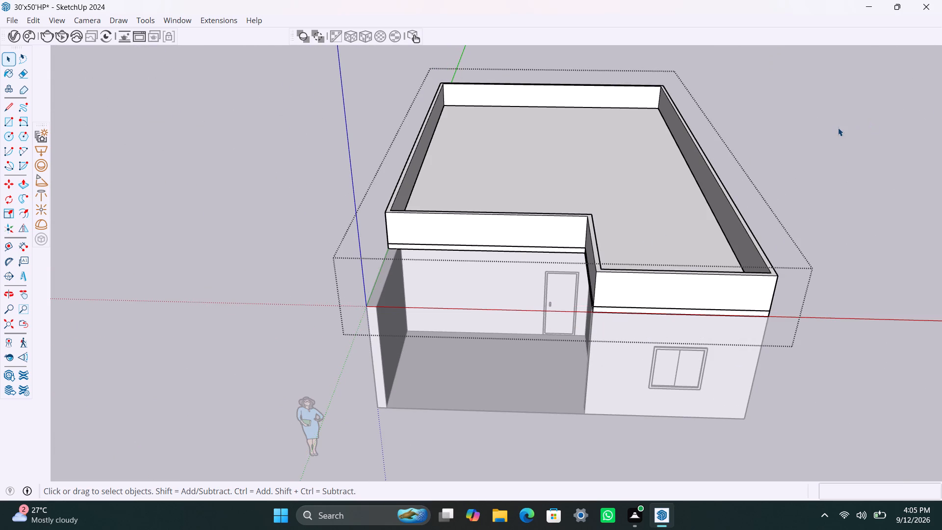
{"action": "double_click", "coordinate": [838, 128]}
{"action": "left_click", "coordinate": [842, 128]}
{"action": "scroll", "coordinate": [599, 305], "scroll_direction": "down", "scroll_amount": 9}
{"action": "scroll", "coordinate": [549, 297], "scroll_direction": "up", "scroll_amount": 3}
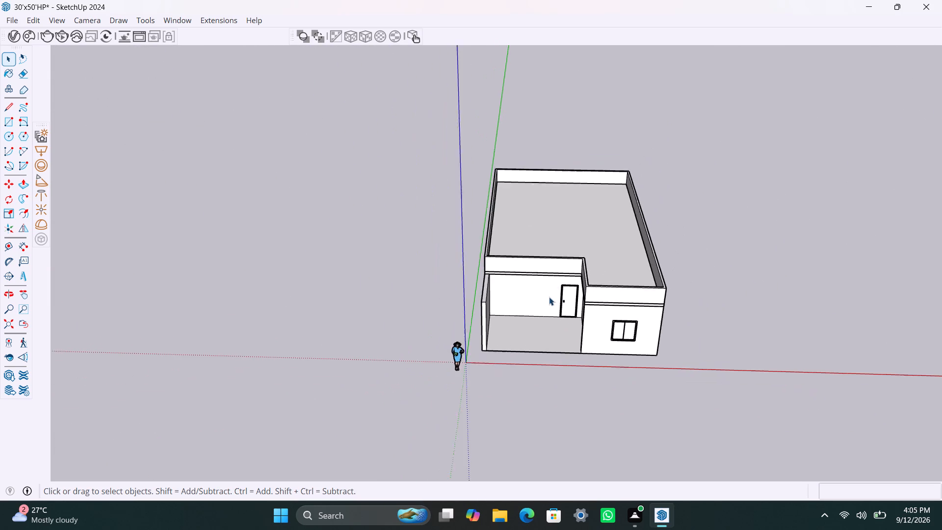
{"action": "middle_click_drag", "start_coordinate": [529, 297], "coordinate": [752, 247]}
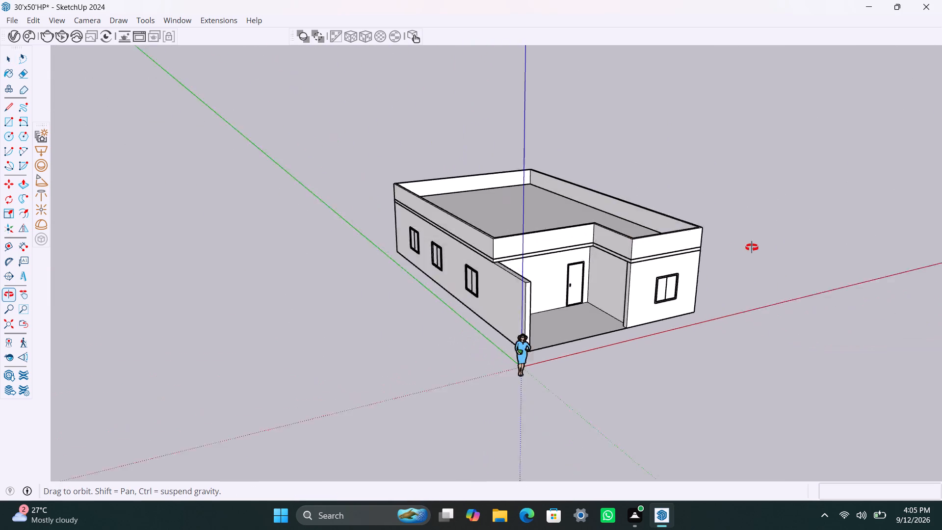
Inside the house walls group, pull the narrow vertical strip at the window room's porch-side front corner out 1' toward the porch.
{"action": "middle_click_drag", "start_coordinate": [752, 247], "coordinate": [681, 257]}
{"action": "scroll", "coordinate": [626, 296], "scroll_direction": "up", "scroll_amount": 3}
{"action": "middle_click_drag", "start_coordinate": [627, 307], "coordinate": [632, 310]}
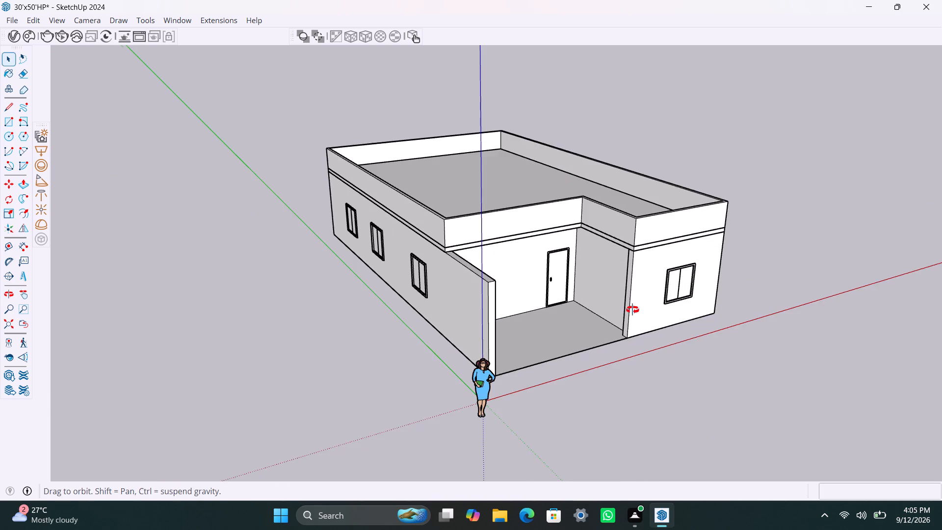
{"action": "middle_click_drag", "start_coordinate": [632, 310], "coordinate": [658, 323]}
{"action": "scroll", "coordinate": [648, 303], "scroll_direction": "up", "scroll_amount": 5}
{"action": "triple_click", "coordinate": [628, 307]}
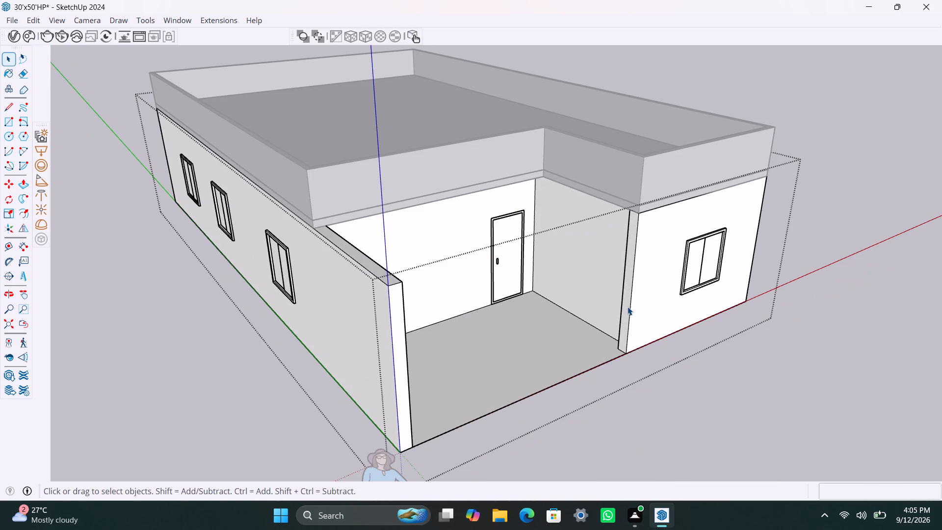
{"action": "double_click", "coordinate": [627, 306]}
{"action": "scroll", "coordinate": [628, 294], "scroll_direction": "up", "scroll_amount": 3}
{"action": "left_click", "coordinate": [631, 272]}
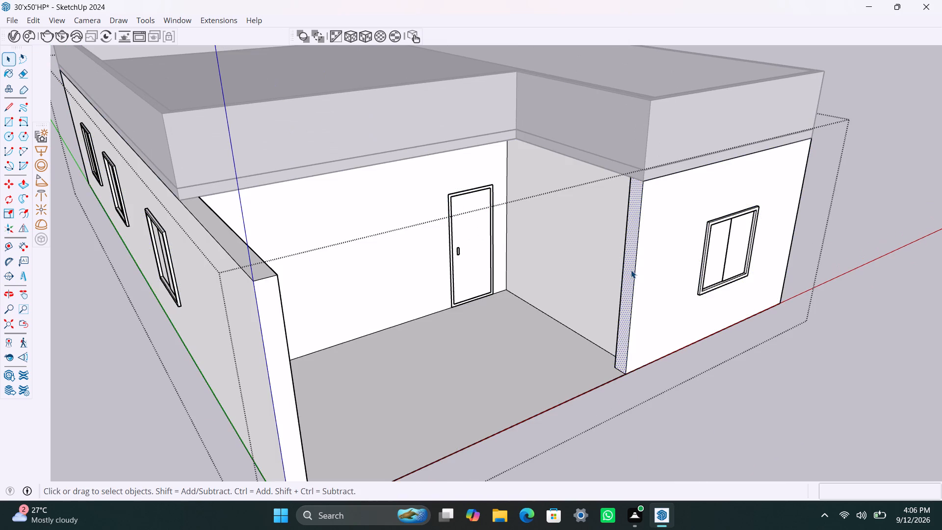
{"action": "key", "text": "p"}
{"action": "left_click_drag", "start_coordinate": [631, 270], "coordinate": [607, 312]}
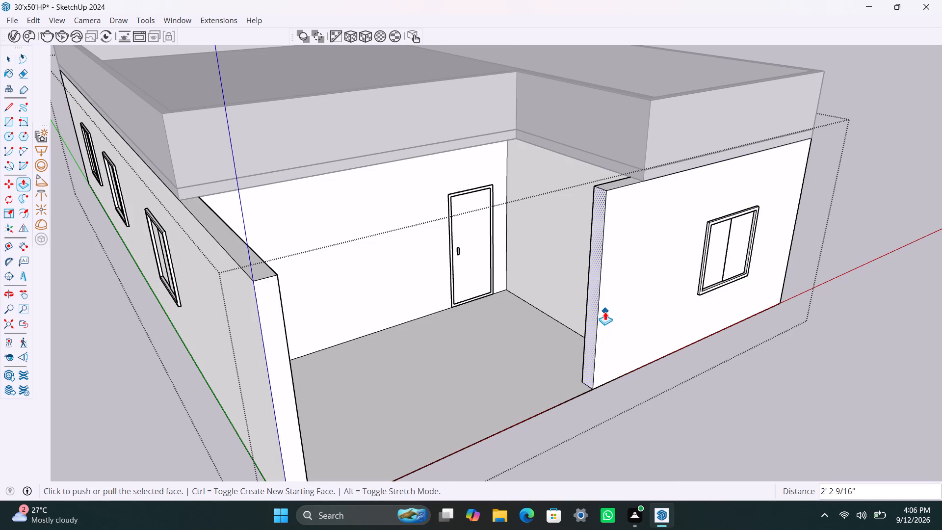
{"action": "key", "text": "1"}
{"action": "key", "text": "apostrophe"}
{"action": "key", "text": "Return"}
{"action": "key", "text": "space"}
{"action": "left_click", "coordinate": [804, 374]}
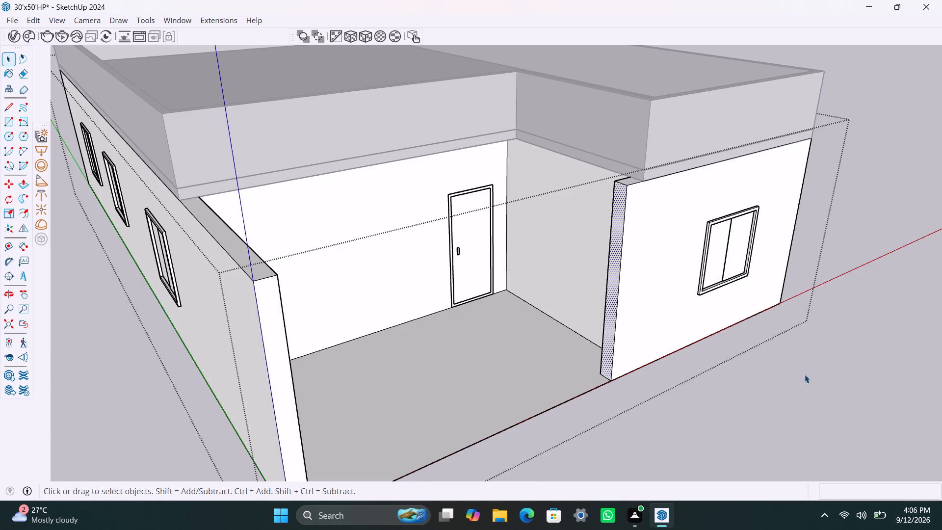
Inside the walls group, copy the front vertical inner edge of the freestanding porch side wall 4.5" back along the wall.
{"action": "scroll", "coordinate": [672, 394], "scroll_direction": "down", "scroll_amount": 4}
{"action": "middle_click_drag", "start_coordinate": [621, 407], "coordinate": [389, 430]}
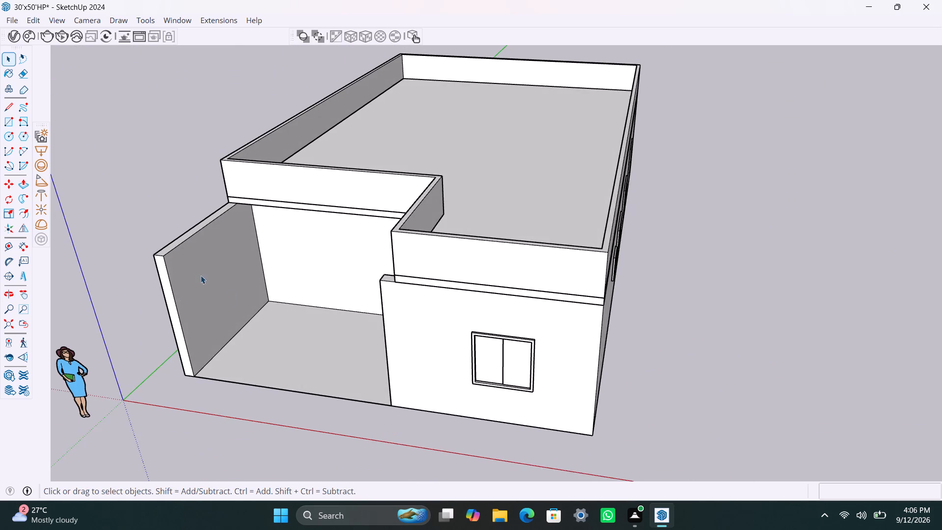
{"action": "scroll", "coordinate": [171, 305], "scroll_direction": "up", "scroll_amount": 5}
{"action": "left_click", "coordinate": [177, 308]}
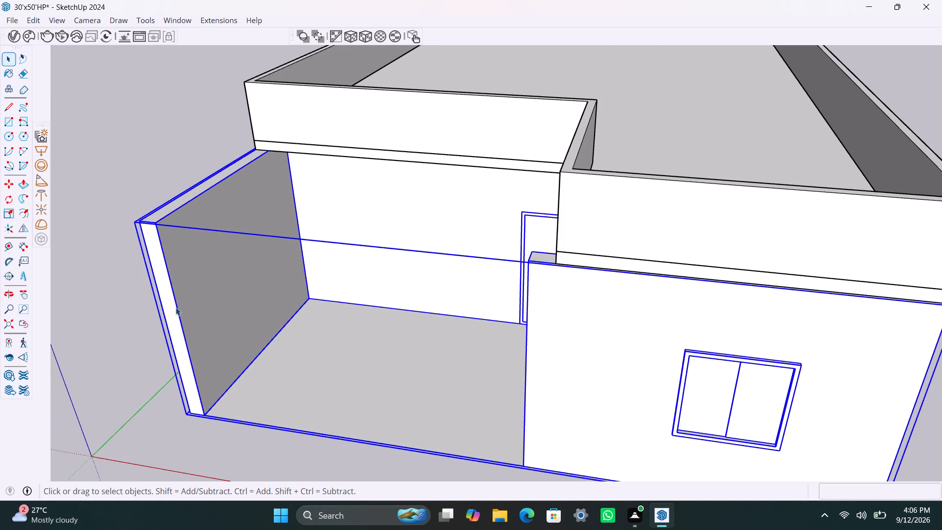
{"action": "triple_click", "coordinate": [176, 307]}
{"action": "left_click", "coordinate": [178, 307]}
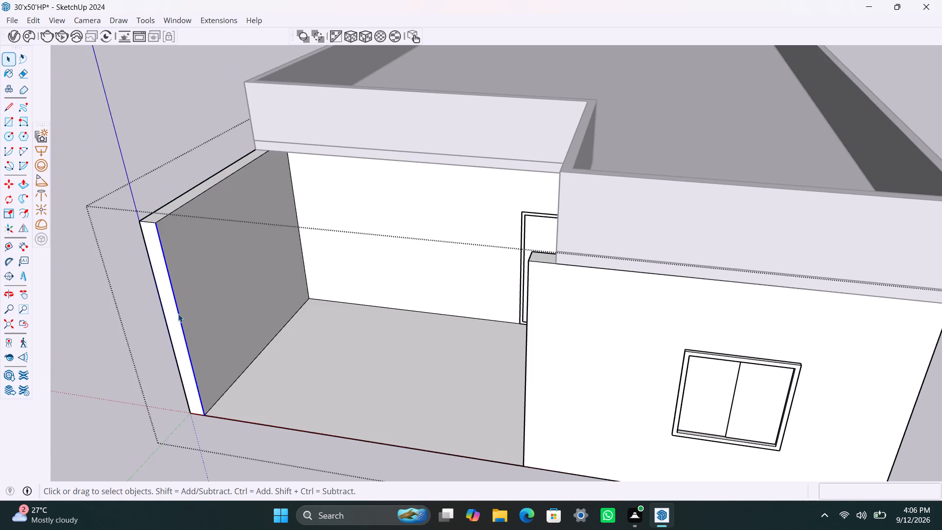
{"action": "key", "text": "m"}
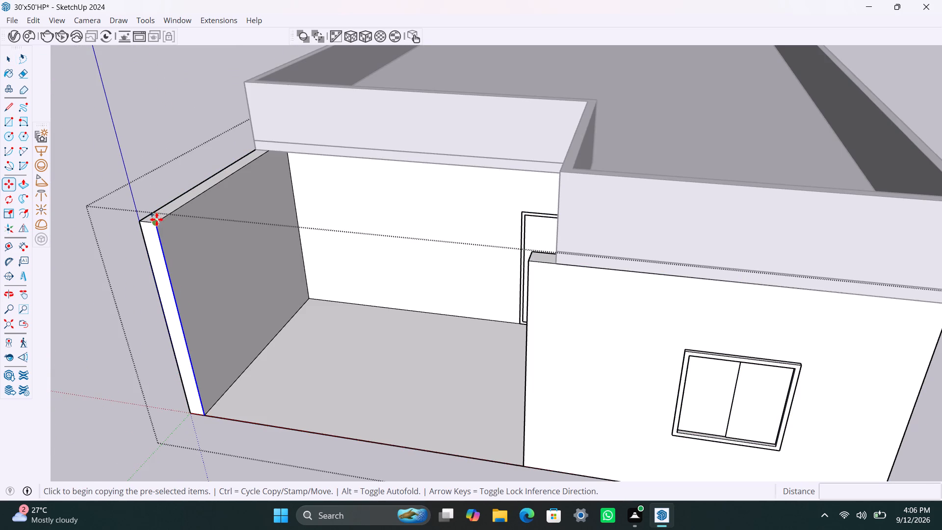
{"action": "left_click", "coordinate": [157, 219]}
{"action": "type", "text": "4.5\""}
{"action": "key", "text": "Return"}
{"action": "key", "text": "space"}
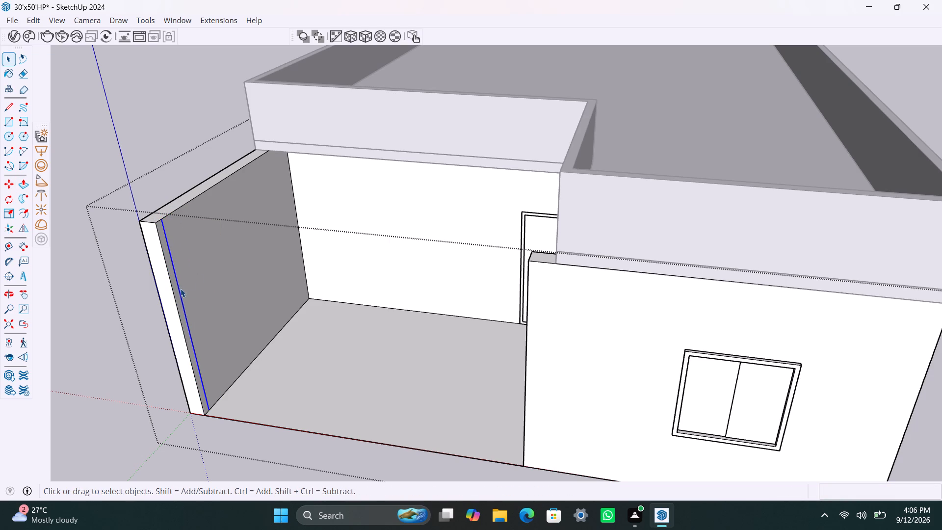
Copy that new edge another 4.5" along the porch side wall and delete the intermediate edge between the two.
{"action": "key", "text": "m"}
{"action": "left_click", "coordinate": [164, 219]}
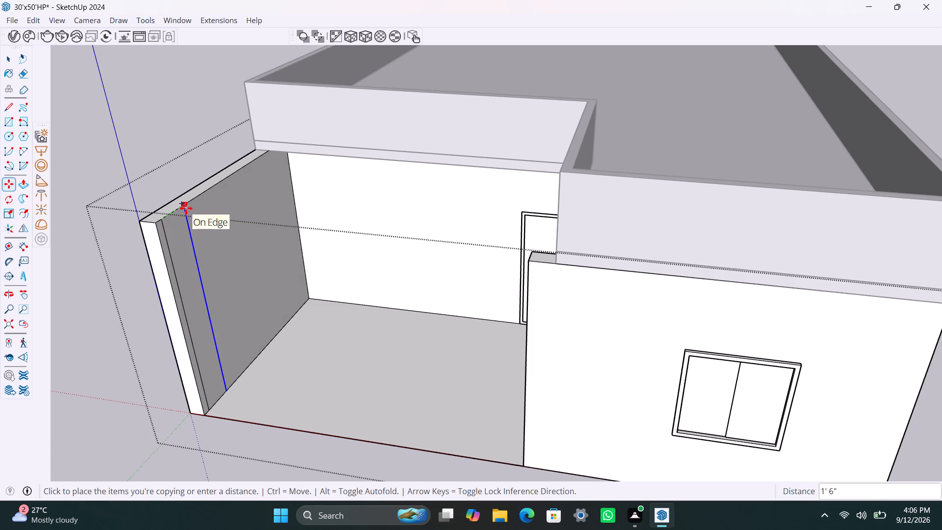
{"action": "type", "text": "4.5\""}
{"action": "key", "text": "Return"}
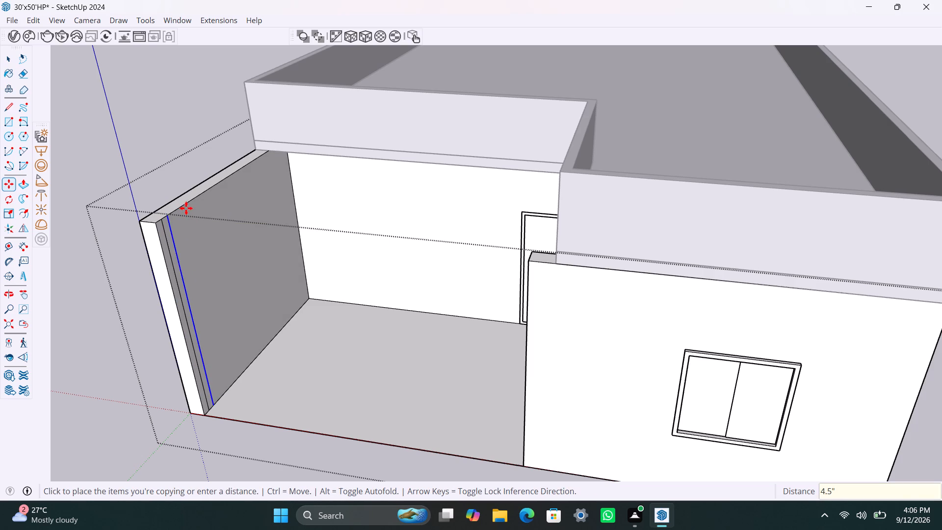
{"action": "key", "text": "space"}
{"action": "scroll", "coordinate": [176, 259], "scroll_direction": "up", "scroll_amount": 3}
{"action": "left_click", "coordinate": [173, 263]}
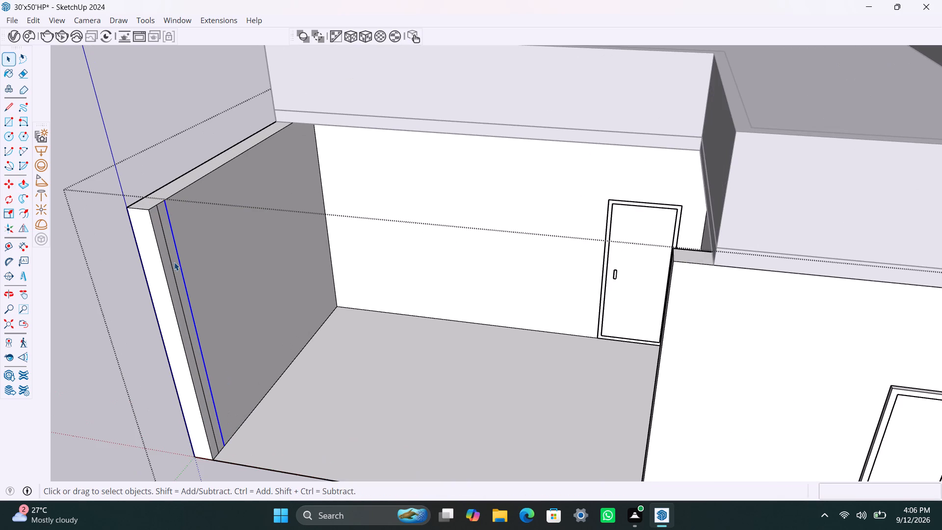
{"action": "left_click", "coordinate": [175, 272]}
{"action": "key", "text": "Delete"}
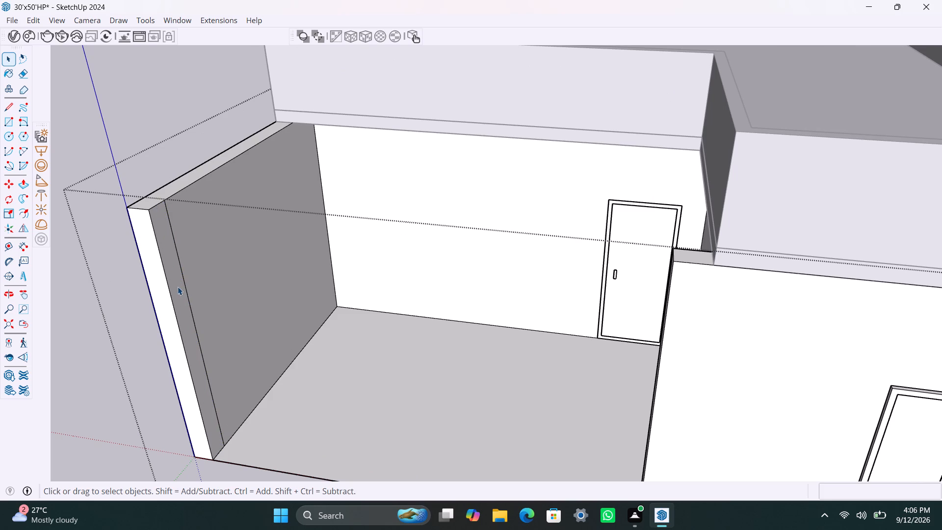
Pull the narrow strip at the porch side wall's front end 1' into the porch as a column and leave the walls group.
{"action": "left_click", "coordinate": [178, 287]}
{"action": "key", "text": "p"}
{"action": "left_click_drag", "start_coordinate": [178, 287], "coordinate": [213, 308]}
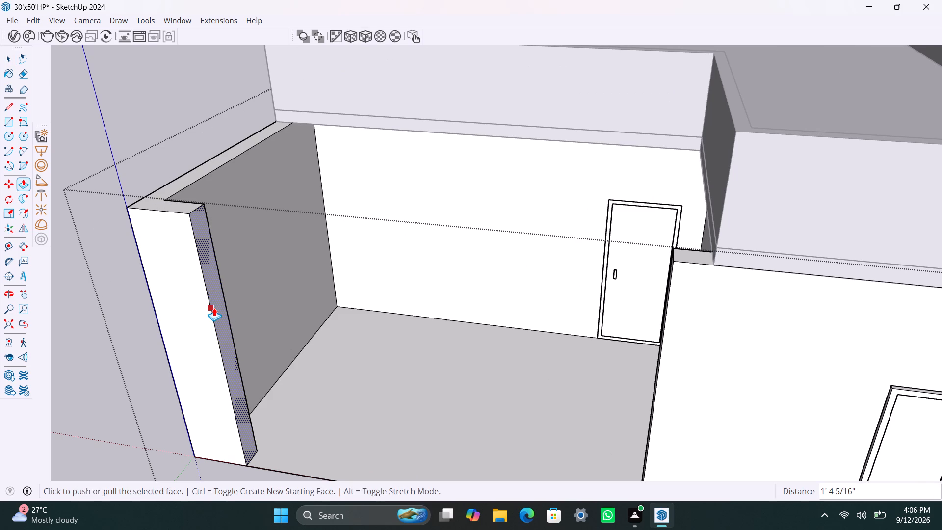
{"action": "type", "text": "1'"}
{"action": "key", "text": "Return"}
{"action": "key", "text": "space"}
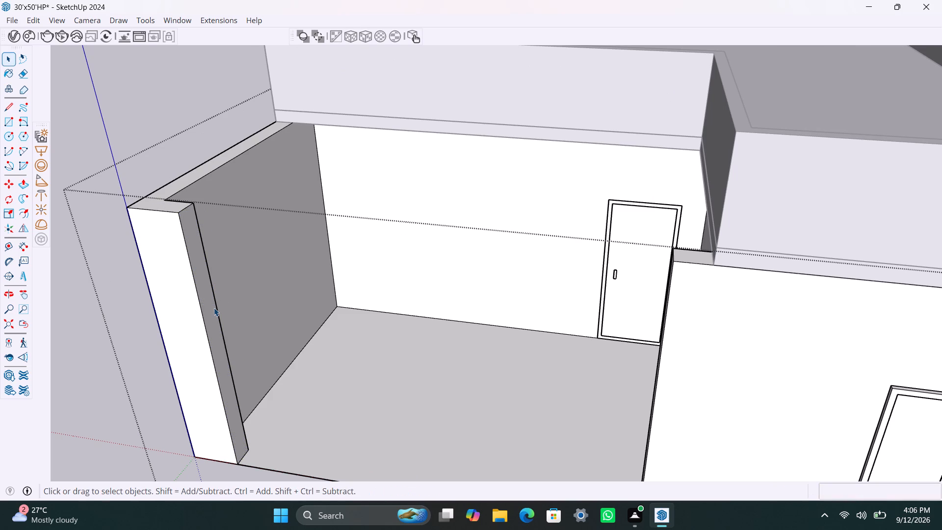
{"action": "scroll", "coordinate": [485, 138], "scroll_direction": "down", "scroll_amount": 9}
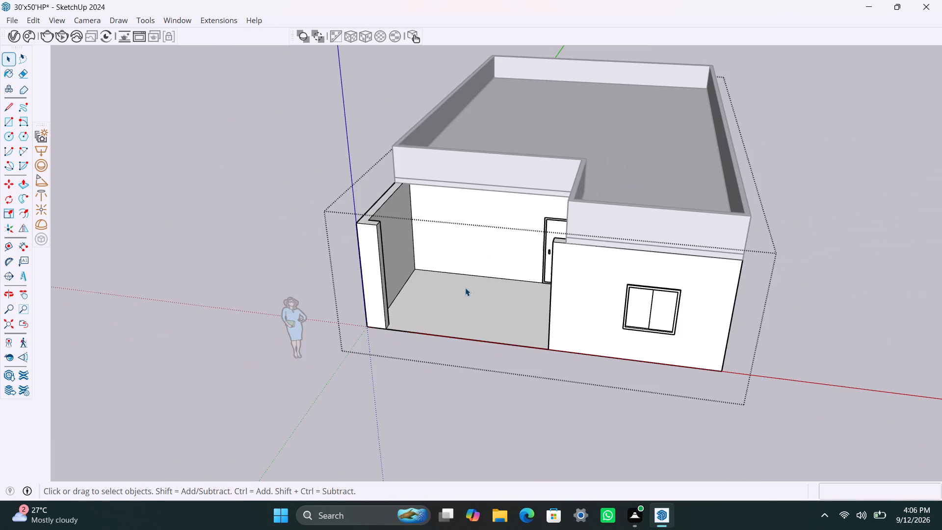
{"action": "left_click", "coordinate": [575, 383]}
Inside the roof group, copy the roof slab straight down to the base of the house walls.
{"action": "scroll", "coordinate": [783, 296], "scroll_direction": "down", "scroll_amount": 4}
{"action": "middle_click_drag", "start_coordinate": [689, 317], "coordinate": [724, 370]}
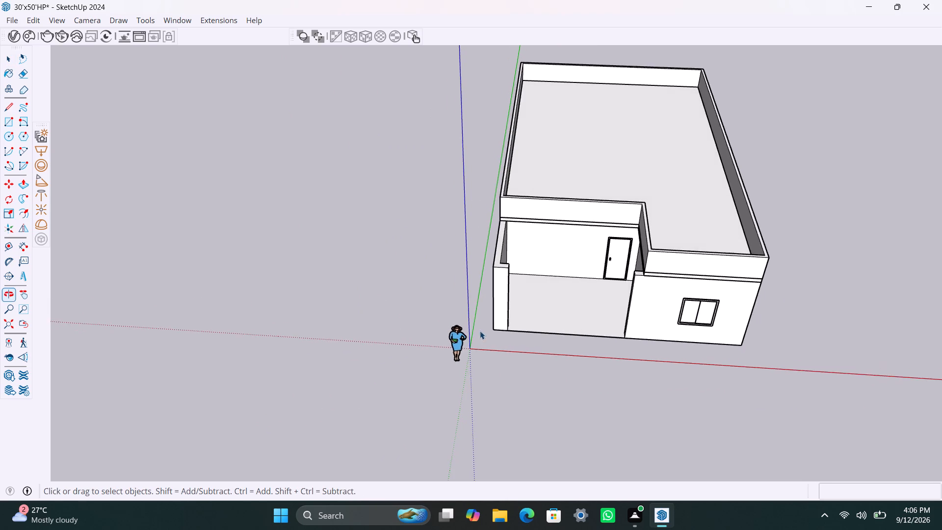
{"action": "scroll", "coordinate": [474, 294], "scroll_direction": "up", "scroll_amount": 3}
{"action": "scroll", "coordinate": [658, 213], "scroll_direction": "down", "scroll_amount": 3}
{"action": "middle_click_drag", "start_coordinate": [590, 247], "coordinate": [491, 307]}
{"action": "scroll", "coordinate": [557, 301], "scroll_direction": "up", "scroll_amount": 3}
{"action": "middle_click_drag", "start_coordinate": [670, 299], "coordinate": [661, 209]}
{"action": "scroll", "coordinate": [590, 315], "scroll_direction": "down", "scroll_amount": 4}
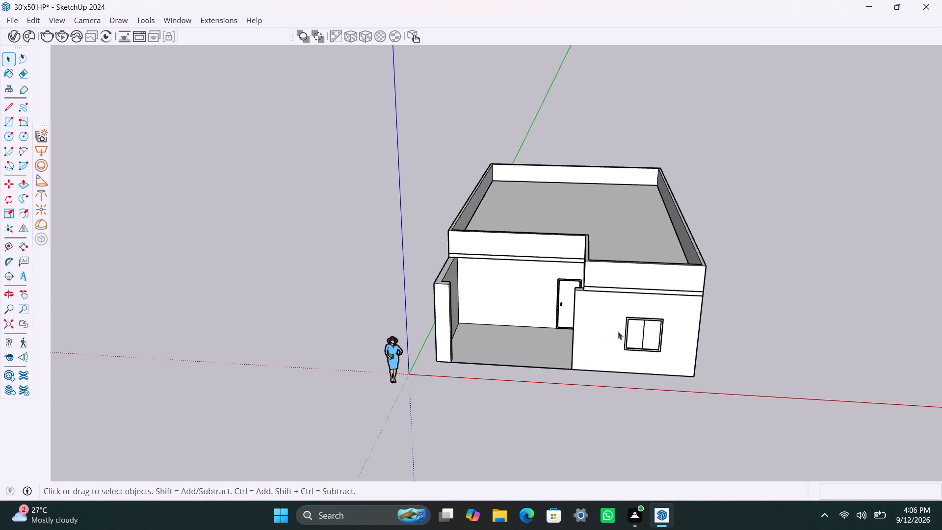
{"action": "scroll", "coordinate": [557, 338], "scroll_direction": "up", "scroll_amount": 2}
{"action": "middle_click_drag", "start_coordinate": [626, 351], "coordinate": [617, 324]}
{"action": "scroll", "coordinate": [672, 266], "scroll_direction": "up", "scroll_amount": 2}
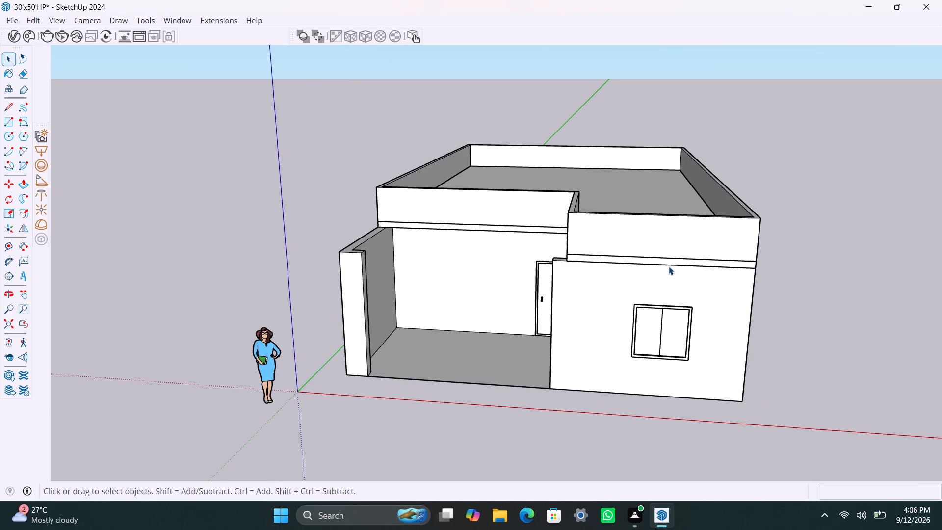
{"action": "left_click", "coordinate": [660, 261]}
{"action": "double_click", "coordinate": [660, 261]}
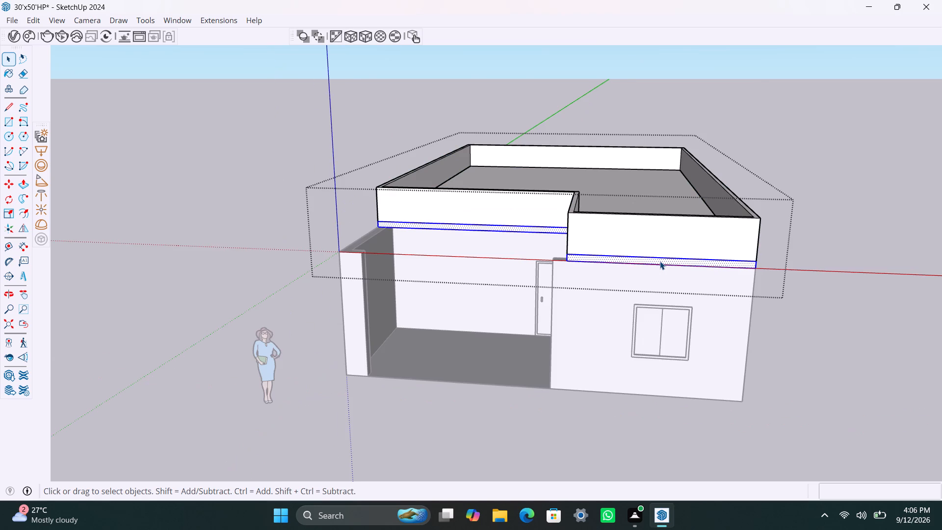
{"action": "scroll", "coordinate": [660, 261], "scroll_direction": "up", "scroll_amount": 1}
{"action": "key", "text": "m"}
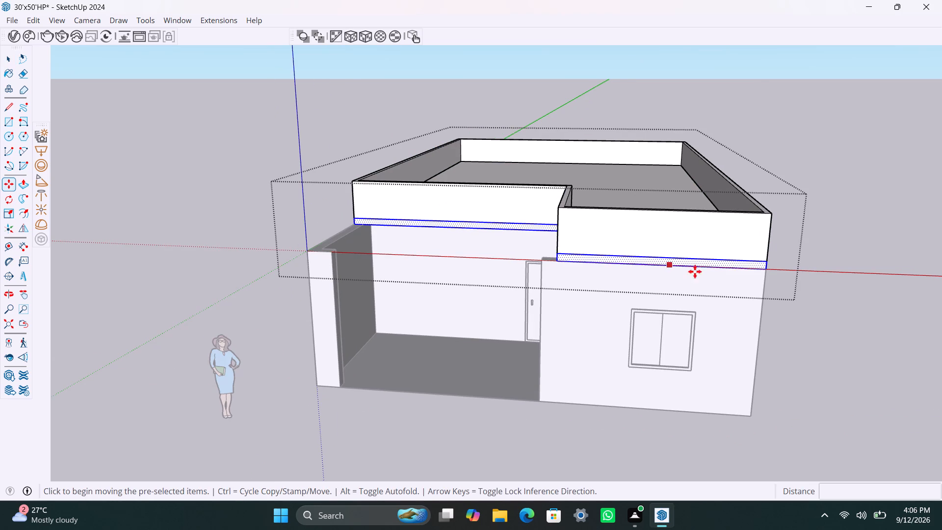
{"action": "left_click", "coordinate": [763, 268]}
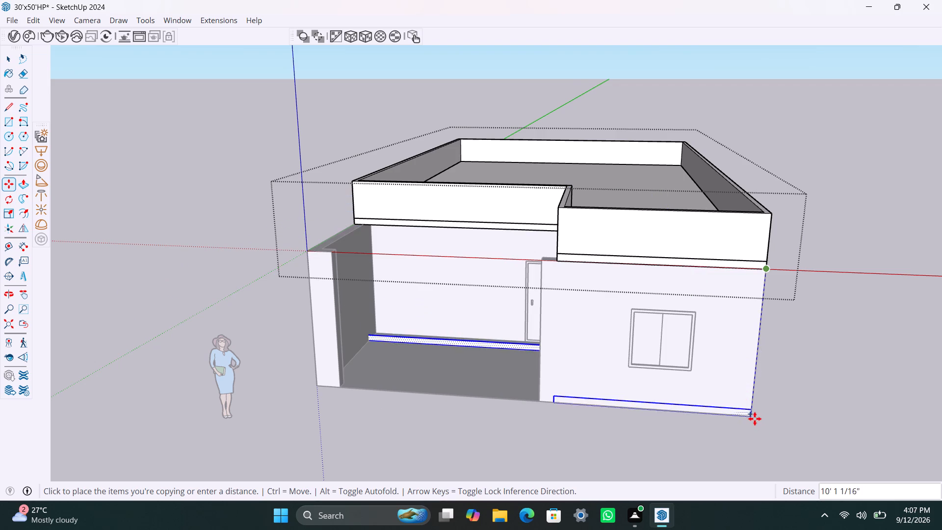
{"action": "left_click", "coordinate": [756, 427]}
Move the copied slab so its top front corner snaps to the bottom corner of the window room's outer front wall.
{"action": "scroll", "coordinate": [770, 425], "scroll_direction": "up", "scroll_amount": 8}
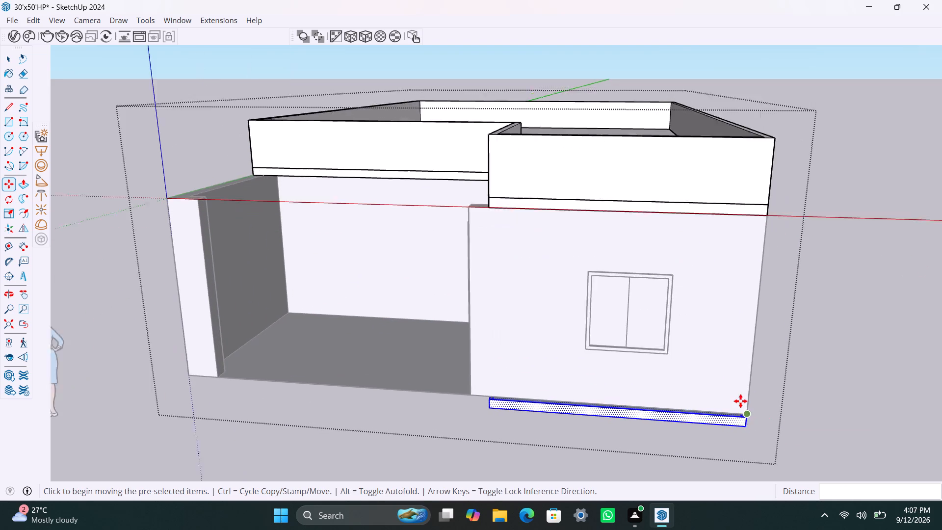
{"action": "scroll", "coordinate": [740, 401], "scroll_direction": "up", "scroll_amount": 20}
{"action": "left_click", "coordinate": [748, 427]}
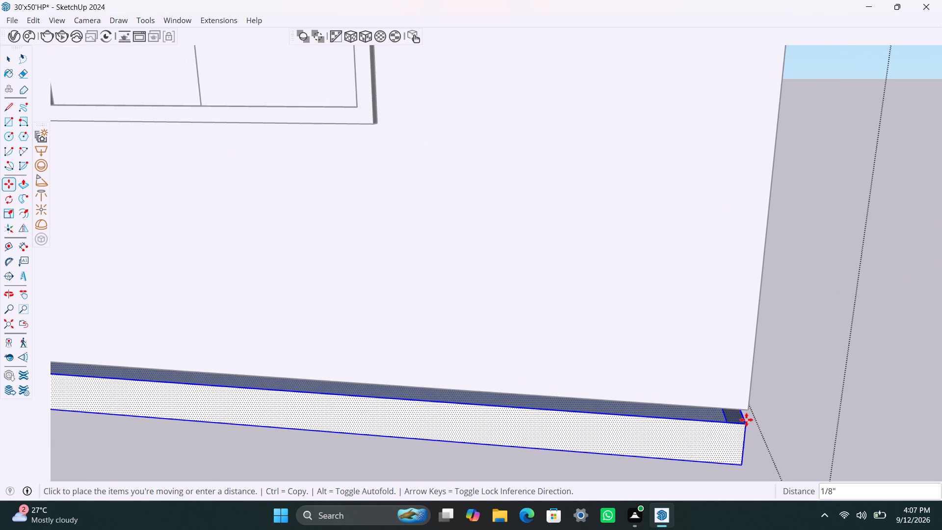
{"action": "left_click", "coordinate": [752, 411]}
{"action": "key", "text": "space"}
{"action": "left_click", "coordinate": [801, 366]}
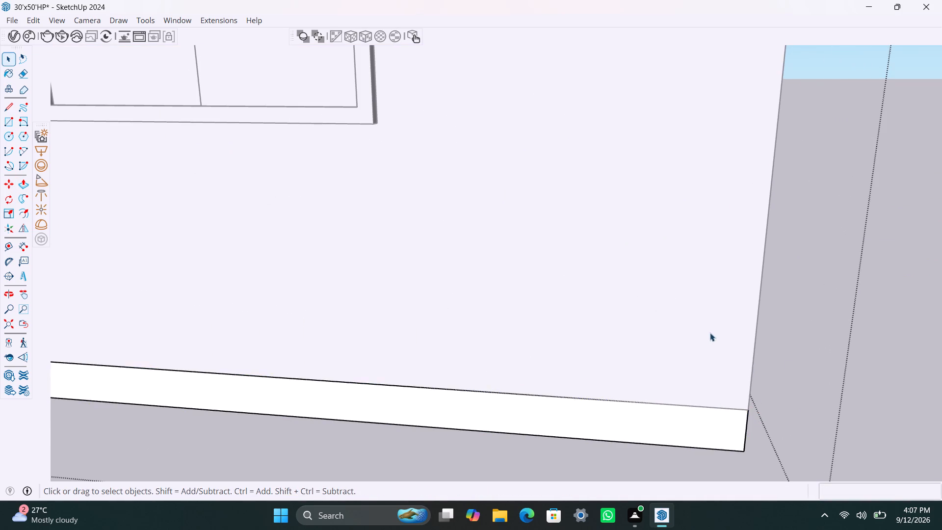
Pull the base slab's side face in the porch cutout about 7' 2" across toward the porch side wall.
{"action": "scroll", "coordinate": [707, 331], "scroll_direction": "down", "scroll_amount": 19}
{"action": "scroll", "coordinate": [577, 281], "scroll_direction": "down", "scroll_amount": 4}
{"action": "middle_click_drag", "start_coordinate": [521, 342], "coordinate": [588, 378]}
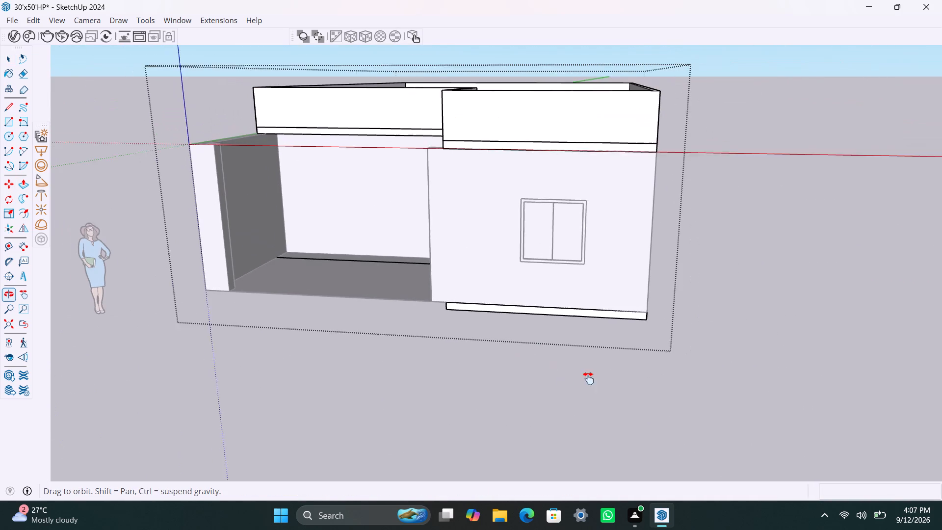
{"action": "middle_click_drag", "start_coordinate": [588, 378], "coordinate": [752, 439]}
{"action": "scroll", "coordinate": [643, 394], "scroll_direction": "up", "scroll_amount": 4}
{"action": "middle_click_drag", "start_coordinate": [635, 382], "coordinate": [761, 384]}
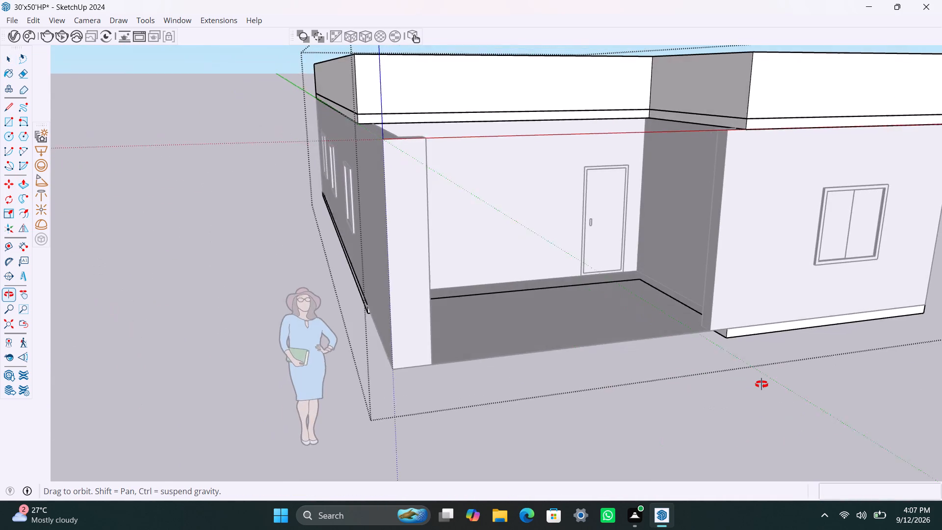
{"action": "middle_click_drag", "start_coordinate": [761, 384], "coordinate": [674, 211]}
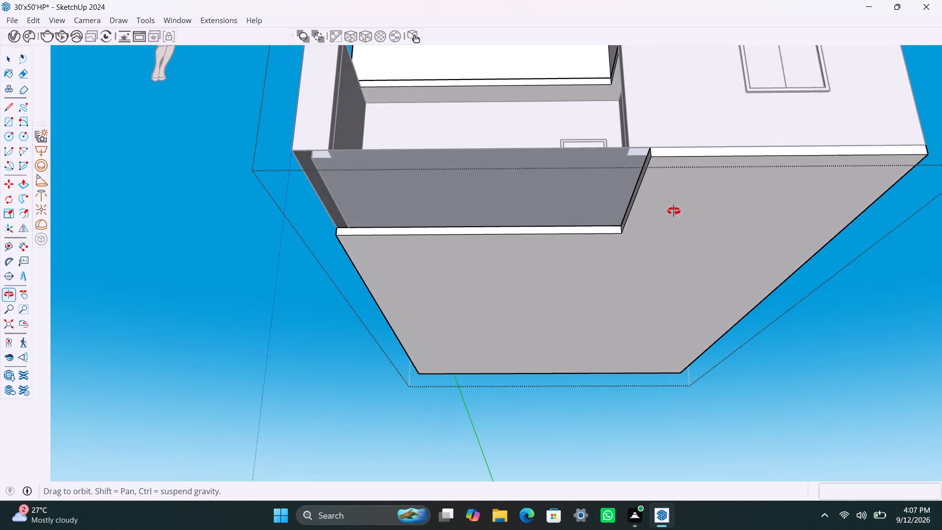
{"action": "middle_click_drag", "start_coordinate": [674, 211], "coordinate": [674, 213]}
{"action": "scroll", "coordinate": [632, 229], "scroll_direction": "up", "scroll_amount": 2}
{"action": "middle_click_drag", "start_coordinate": [650, 243], "coordinate": [789, 304]}
{"action": "scroll", "coordinate": [599, 194], "scroll_direction": "up", "scroll_amount": 1}
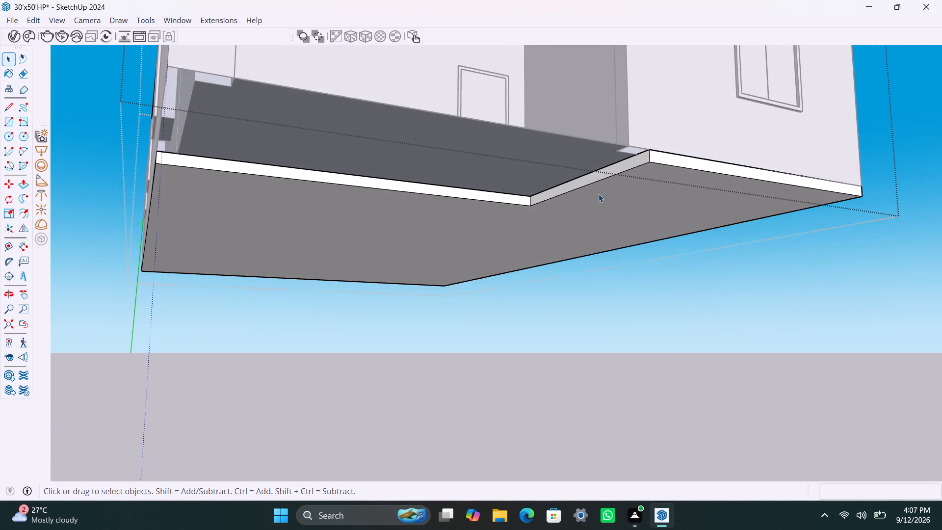
{"action": "scroll", "coordinate": [599, 194], "scroll_direction": "up", "scroll_amount": 4}
{"action": "double_click", "coordinate": [588, 173]}
{"action": "left_click", "coordinate": [588, 172]}
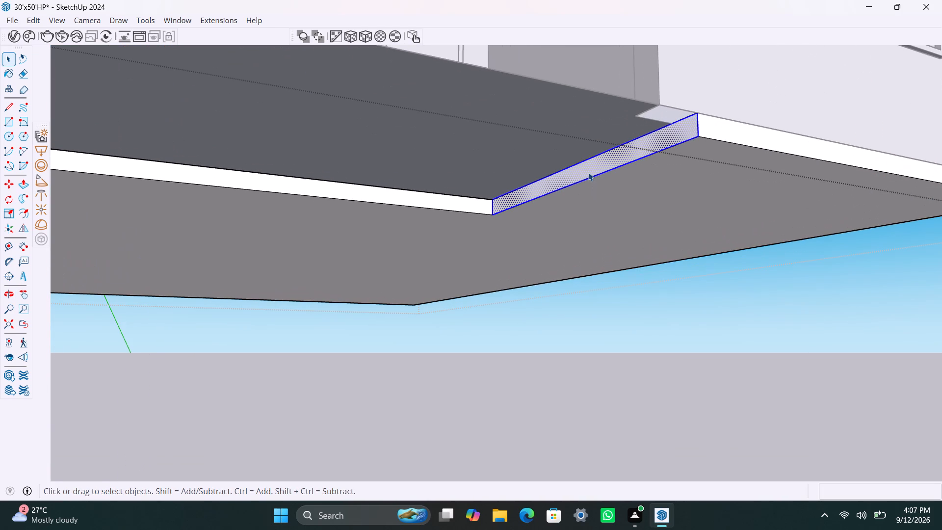
{"action": "key", "text": "p"}
{"action": "left_click_drag", "start_coordinate": [588, 170], "coordinate": [303, 152]}
Pull the same slab face the rest of the way, flush with the porch side wall's outer face, and leave the roof group.
{"action": "scroll", "coordinate": [530, 233], "scroll_direction": "down", "scroll_amount": 10}
{"action": "middle_click_drag", "start_coordinate": [511, 306], "coordinate": [737, 326]}
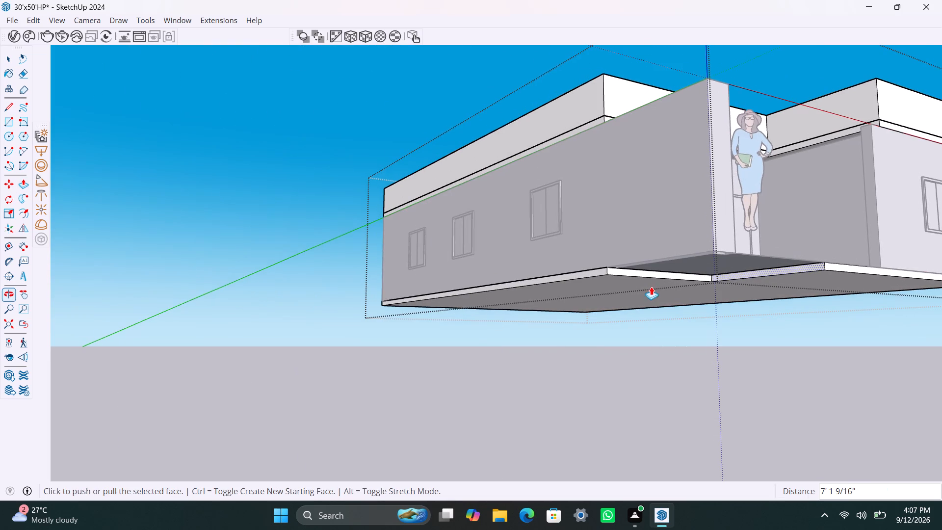
{"action": "scroll", "coordinate": [753, 246], "scroll_direction": "up", "scroll_amount": 9}
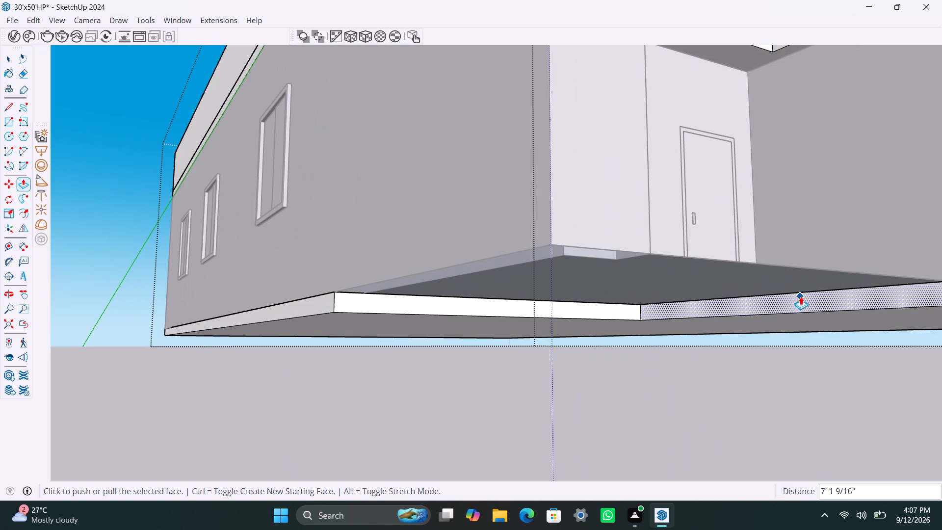
{"action": "left_click_drag", "start_coordinate": [801, 297], "coordinate": [369, 285]}
{"action": "key", "text": "space"}
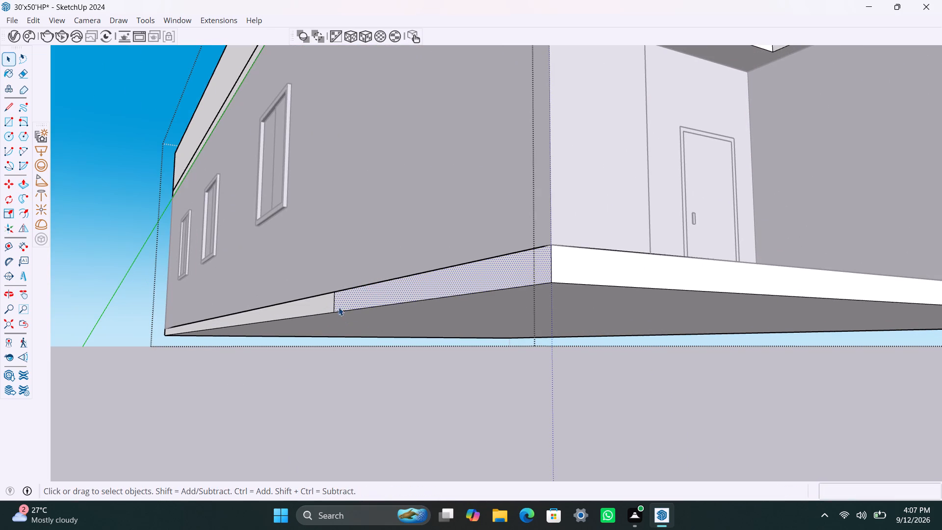
{"action": "scroll", "coordinate": [476, 295], "scroll_direction": "down", "scroll_amount": 11}
{"action": "middle_click_drag", "start_coordinate": [655, 306], "coordinate": [483, 367]}
{"action": "left_click", "coordinate": [626, 418]}
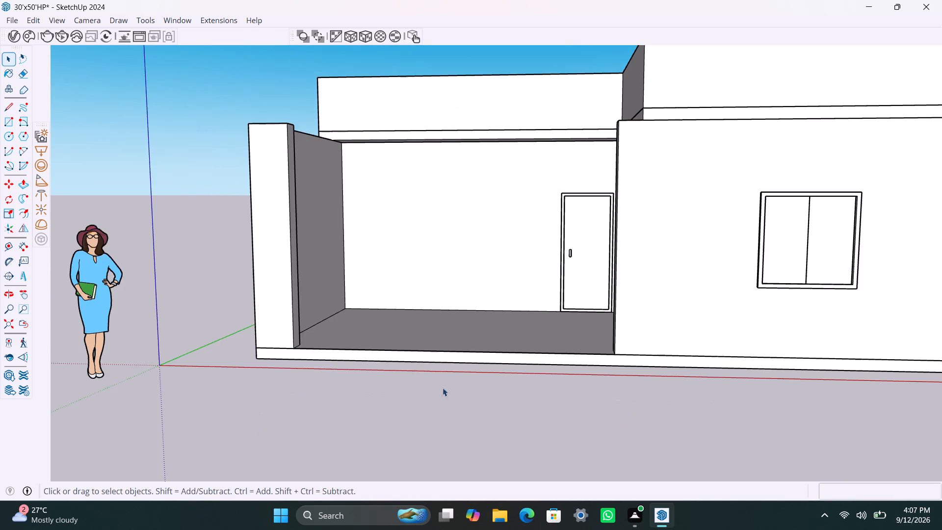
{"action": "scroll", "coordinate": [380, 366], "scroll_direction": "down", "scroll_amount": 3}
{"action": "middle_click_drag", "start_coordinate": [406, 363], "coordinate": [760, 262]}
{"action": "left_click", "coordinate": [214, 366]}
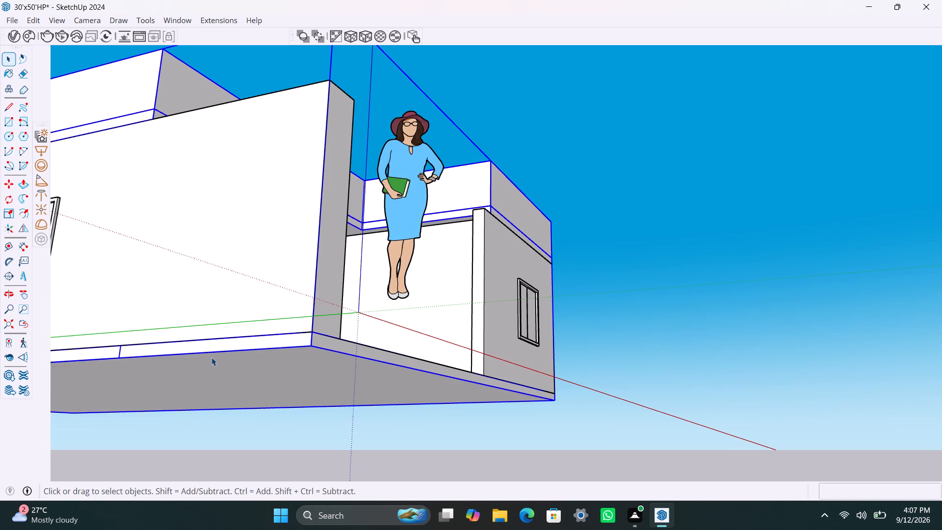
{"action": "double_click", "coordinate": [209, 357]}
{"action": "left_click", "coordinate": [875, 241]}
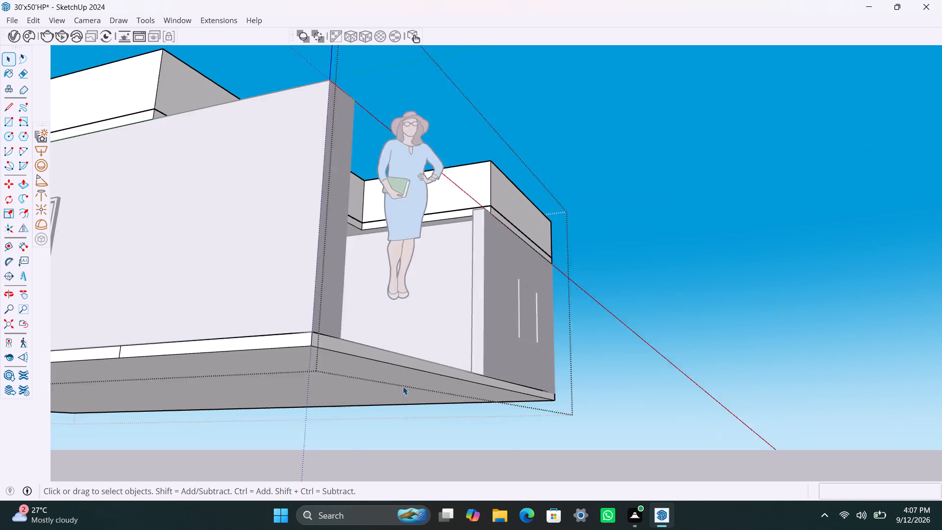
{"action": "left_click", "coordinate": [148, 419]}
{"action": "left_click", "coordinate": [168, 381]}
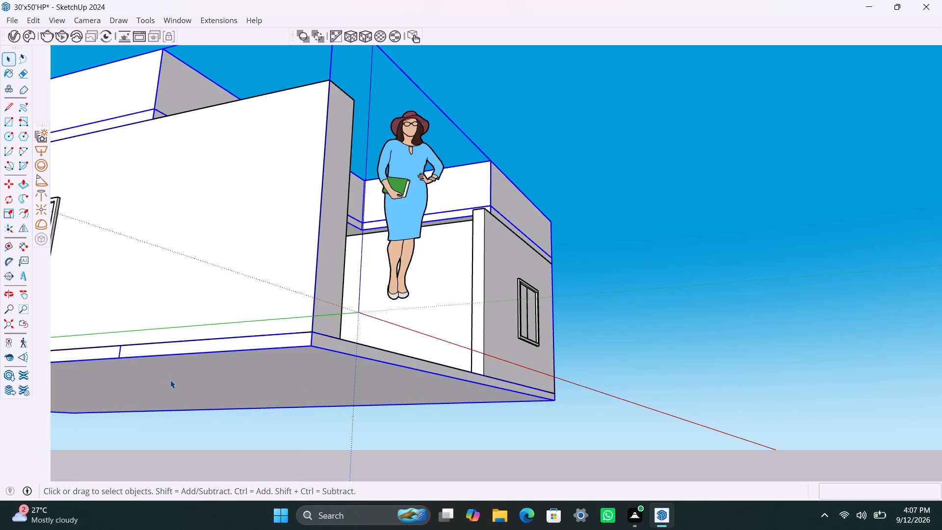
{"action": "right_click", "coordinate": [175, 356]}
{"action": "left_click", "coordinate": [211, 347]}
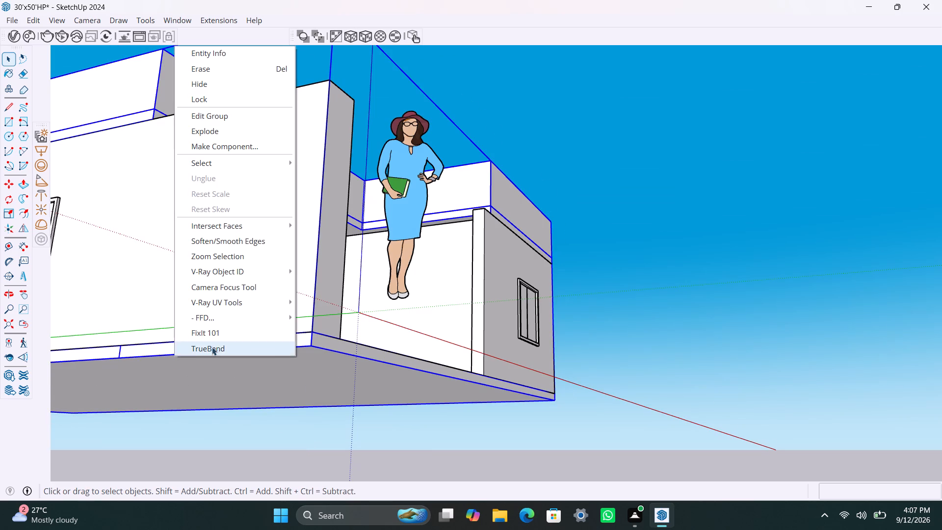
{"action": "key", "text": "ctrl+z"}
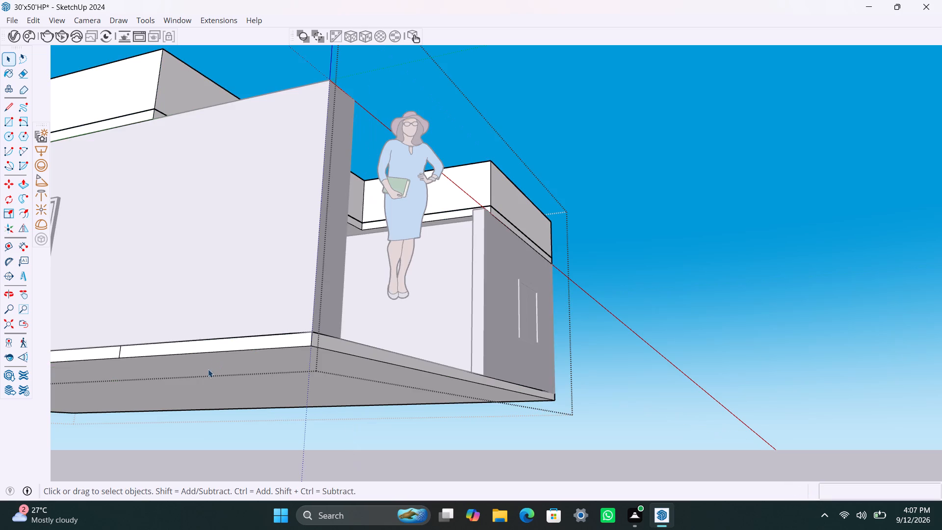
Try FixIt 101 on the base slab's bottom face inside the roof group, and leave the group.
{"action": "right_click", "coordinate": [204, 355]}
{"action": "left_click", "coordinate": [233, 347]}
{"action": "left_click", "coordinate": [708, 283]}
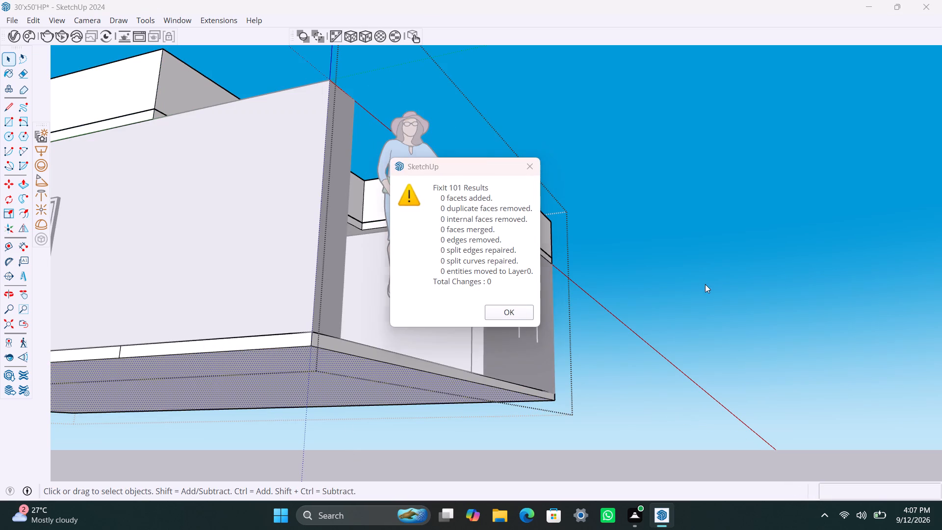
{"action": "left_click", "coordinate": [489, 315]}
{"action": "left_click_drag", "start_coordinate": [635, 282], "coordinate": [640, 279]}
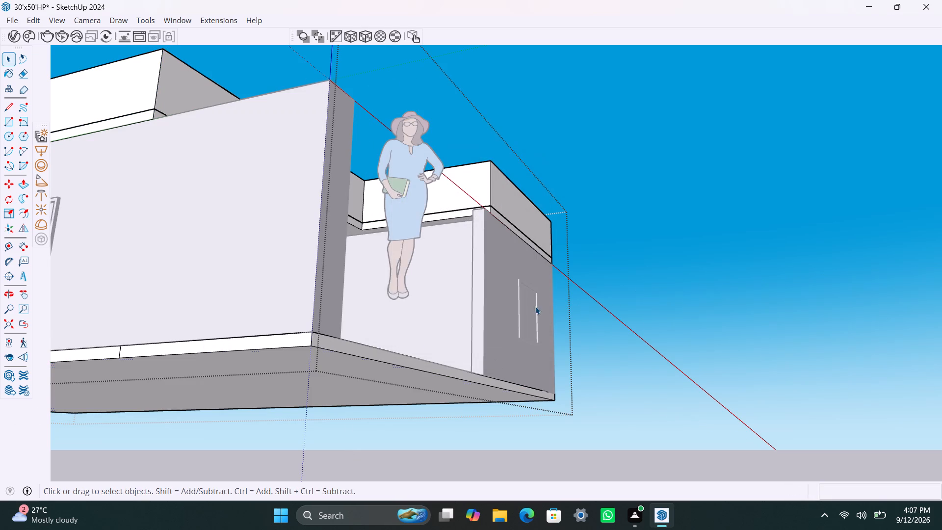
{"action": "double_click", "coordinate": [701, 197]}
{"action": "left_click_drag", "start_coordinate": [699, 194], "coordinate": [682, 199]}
Run FixIt 101 on the whole roof and base slab group to clean up the leftover edges on the slab.
{"action": "left_click", "coordinate": [293, 375]}
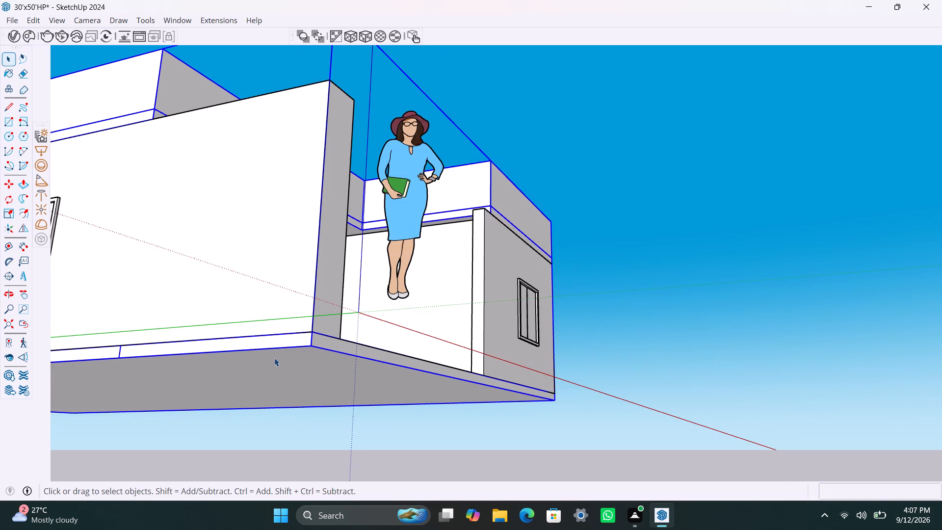
{"action": "right_click", "coordinate": [274, 358]}
{"action": "left_click", "coordinate": [307, 333]}
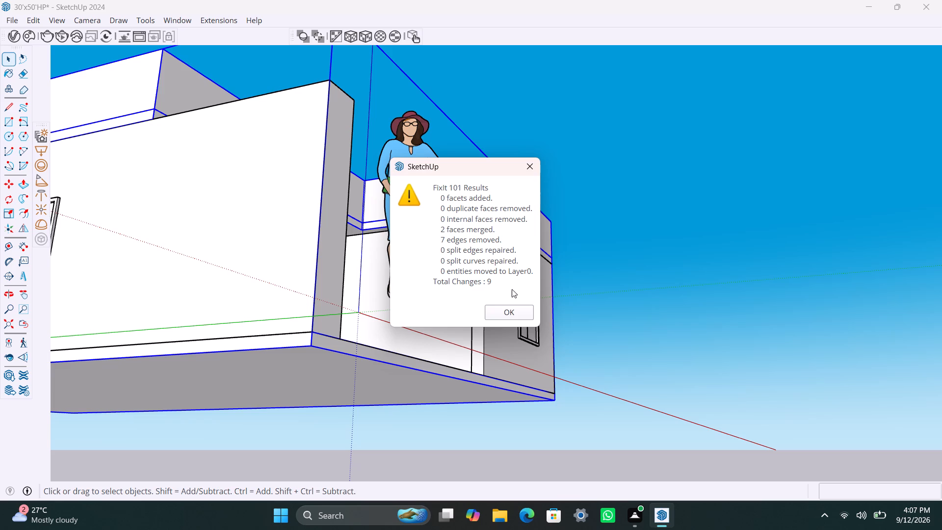
{"action": "left_click", "coordinate": [499, 308]}
{"action": "left_click", "coordinate": [611, 287]}
{"action": "key", "text": "space"}
Examine the house from the front, from above and along the side wall with the windows.
{"action": "scroll", "coordinate": [448, 252], "scroll_direction": "down", "scroll_amount": 5}
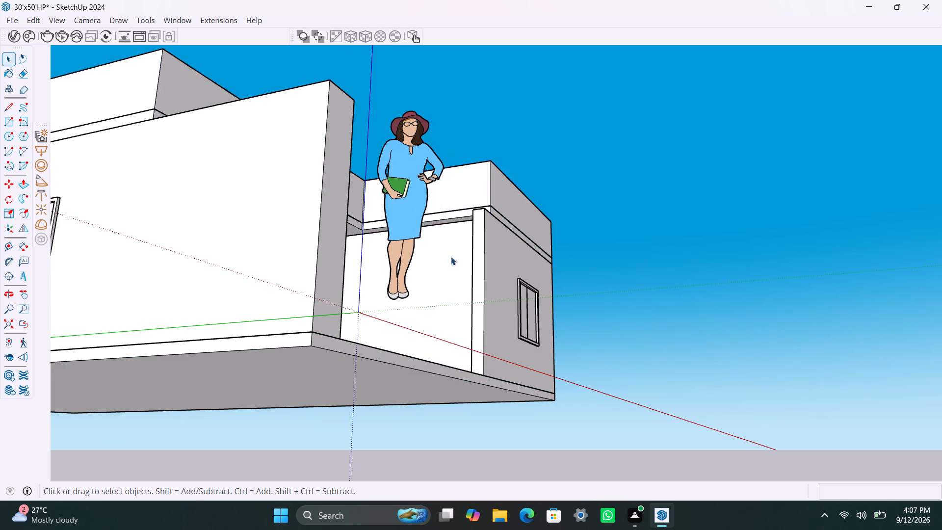
{"action": "middle_click_drag", "start_coordinate": [508, 295], "coordinate": [209, 401]}
{"action": "left_click", "coordinate": [816, 336]}
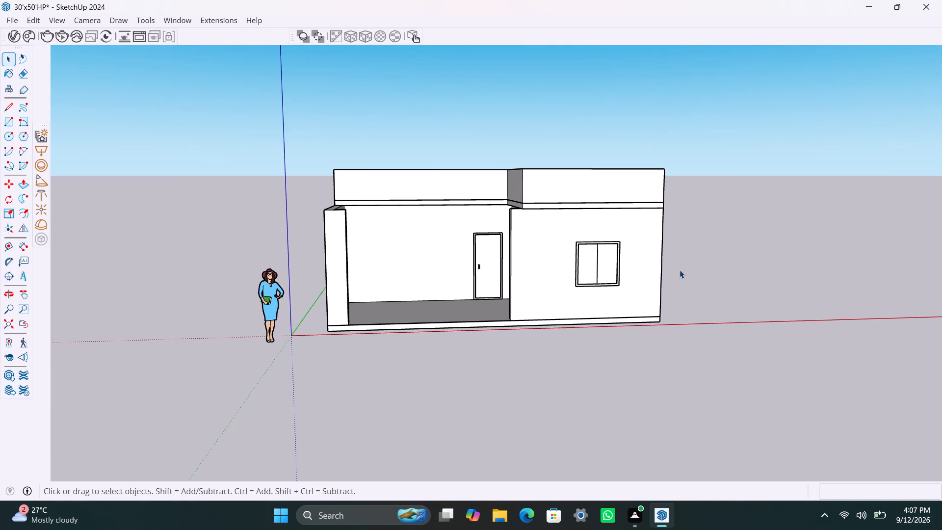
{"action": "scroll", "coordinate": [678, 273], "scroll_direction": "down", "scroll_amount": 3}
{"action": "middle_click_drag", "start_coordinate": [639, 278], "coordinate": [499, 407]}
{"action": "scroll", "coordinate": [392, 394], "scroll_direction": "down", "scroll_amount": 3}
{"action": "middle_click_drag", "start_coordinate": [394, 403], "coordinate": [393, 390]}
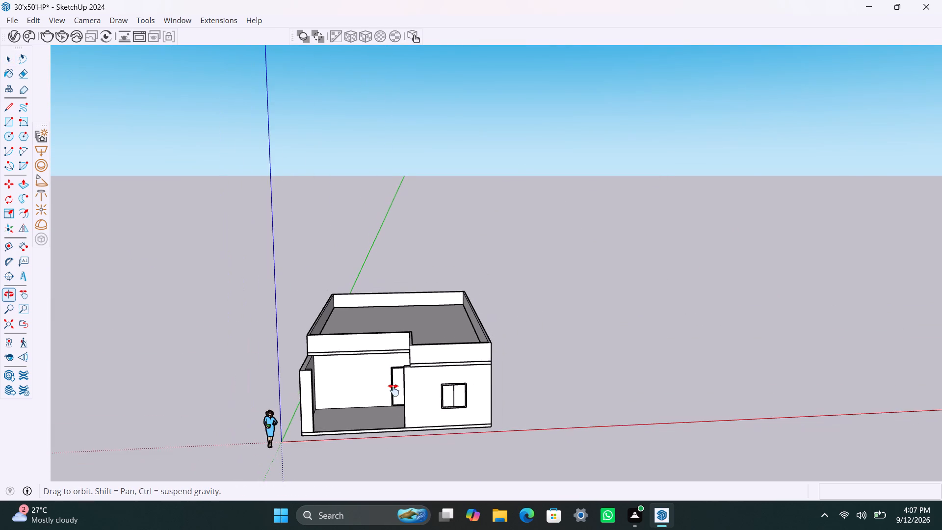
{"action": "middle_click_drag", "start_coordinate": [393, 390], "coordinate": [392, 372]}
{"action": "scroll", "coordinate": [401, 360], "scroll_direction": "up", "scroll_amount": 3}
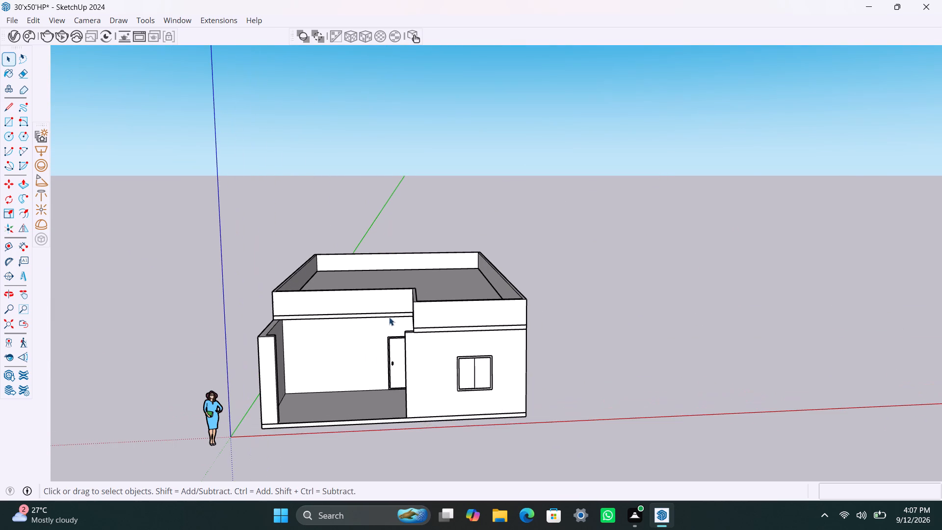
{"action": "middle_click_drag", "start_coordinate": [491, 379], "coordinate": [263, 386]}
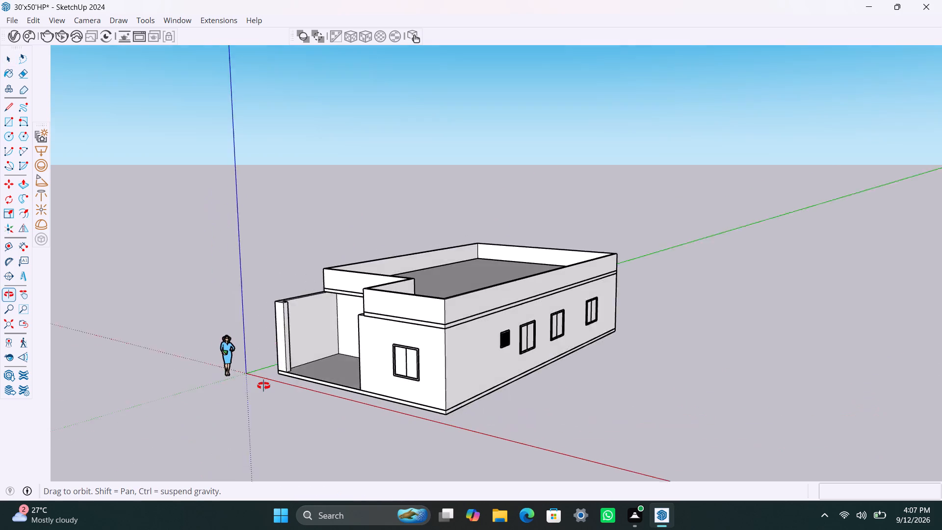
{"action": "middle_click_drag", "start_coordinate": [263, 386], "coordinate": [498, 378]}
{"action": "scroll", "coordinate": [440, 353], "scroll_direction": "down", "scroll_amount": 4}
{"action": "middle_click_drag", "start_coordinate": [484, 376], "coordinate": [437, 396]}
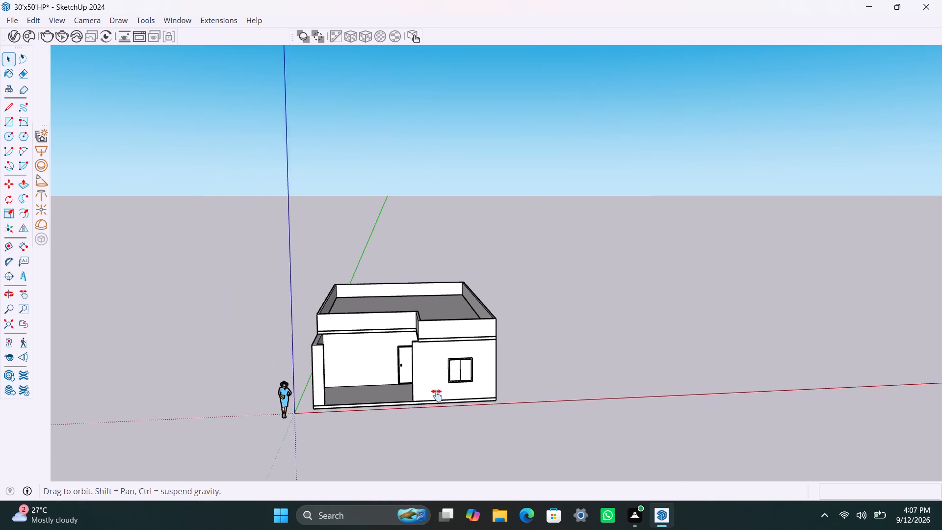
{"action": "middle_click_drag", "start_coordinate": [437, 396], "coordinate": [432, 396]}
Save the house model.
{"action": "key", "text": "ctrl+s"}
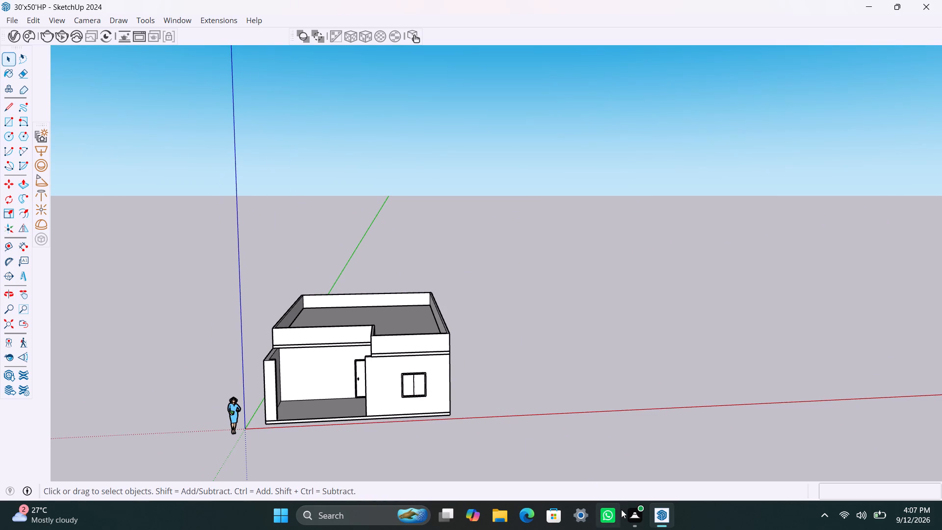
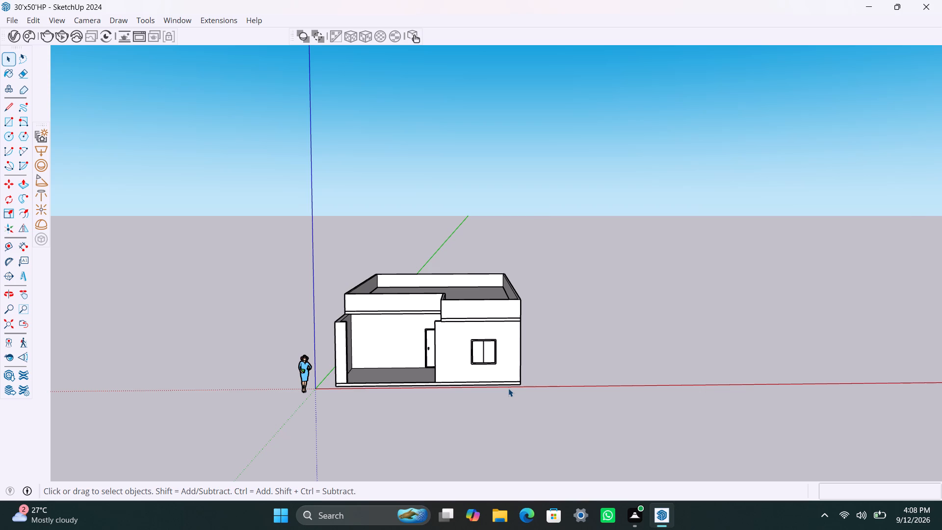
Examine the finished house from the front, from above over the roof and porch, and along the side wall with three windows.
{"action": "scroll", "coordinate": [517, 361], "scroll_direction": "down", "scroll_amount": 4}
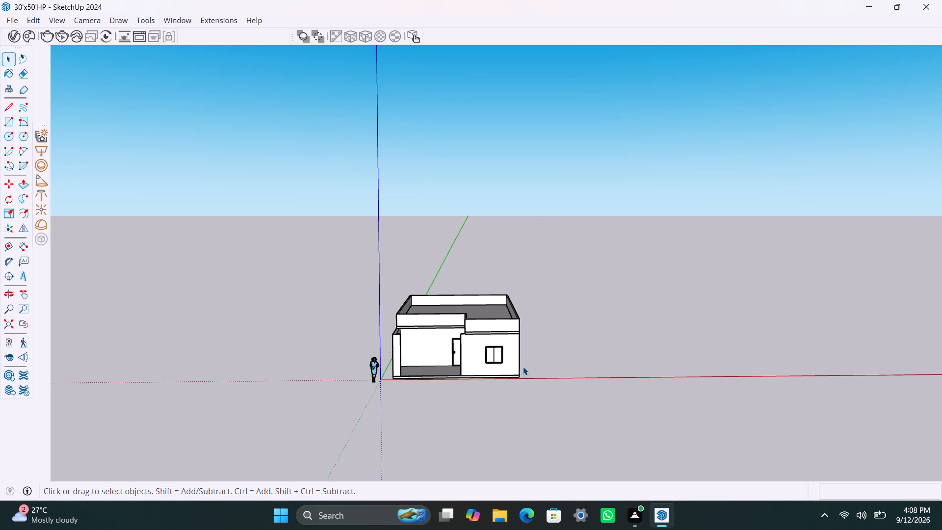
{"action": "middle_click_drag", "start_coordinate": [525, 364], "coordinate": [670, 355], "text": "shift"}
{"action": "scroll", "coordinate": [617, 352], "scroll_direction": "up", "scroll_amount": 3}
{"action": "middle_click_drag", "start_coordinate": [614, 341], "coordinate": [550, 356]}
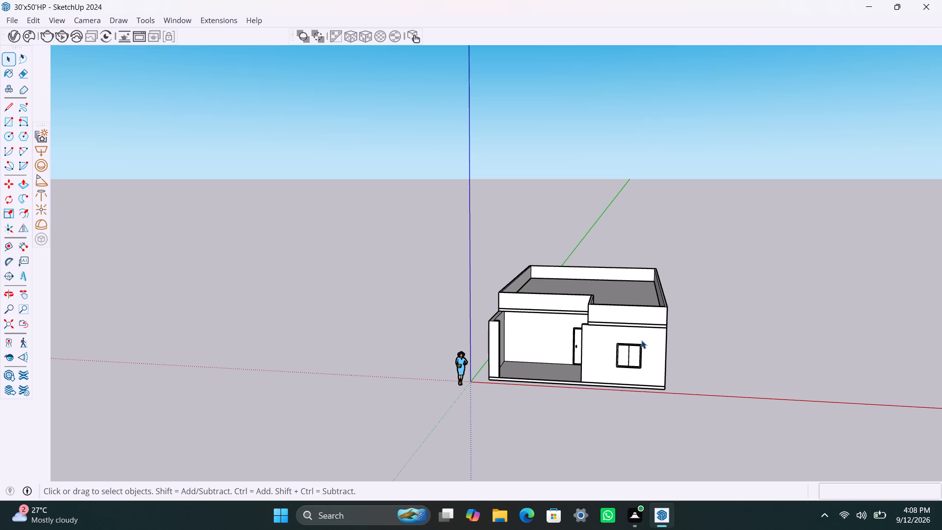
{"action": "scroll", "coordinate": [672, 343], "scroll_direction": "down", "scroll_amount": 4}
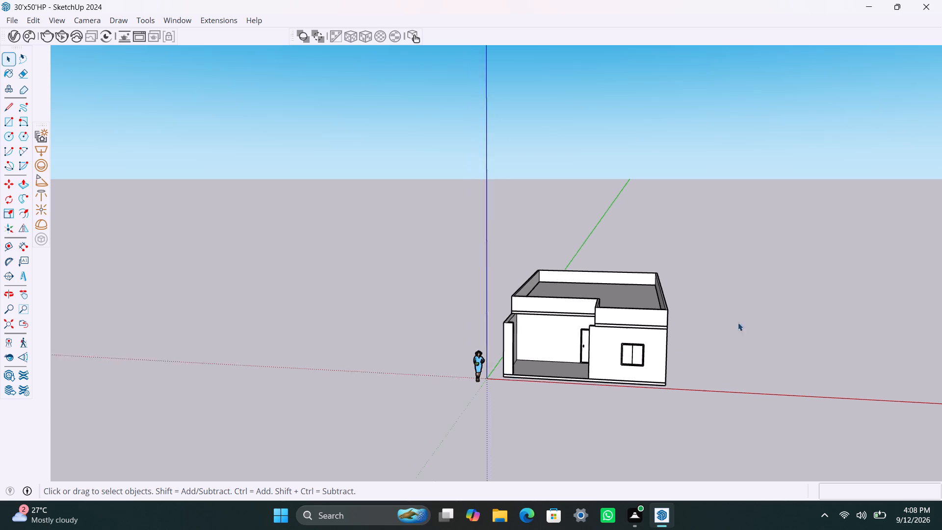
{"action": "scroll", "coordinate": [648, 334], "scroll_direction": "up", "scroll_amount": 3}
{"action": "scroll", "coordinate": [608, 315], "scroll_direction": "up", "scroll_amount": 4}
{"action": "middle_click_drag", "start_coordinate": [581, 287], "coordinate": [588, 304]}
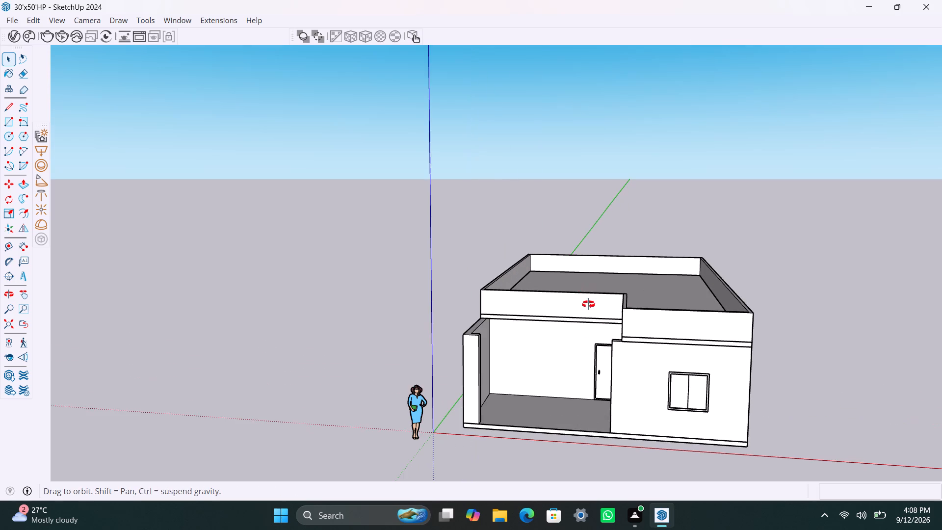
{"action": "middle_click_drag", "start_coordinate": [588, 304], "coordinate": [592, 397]}
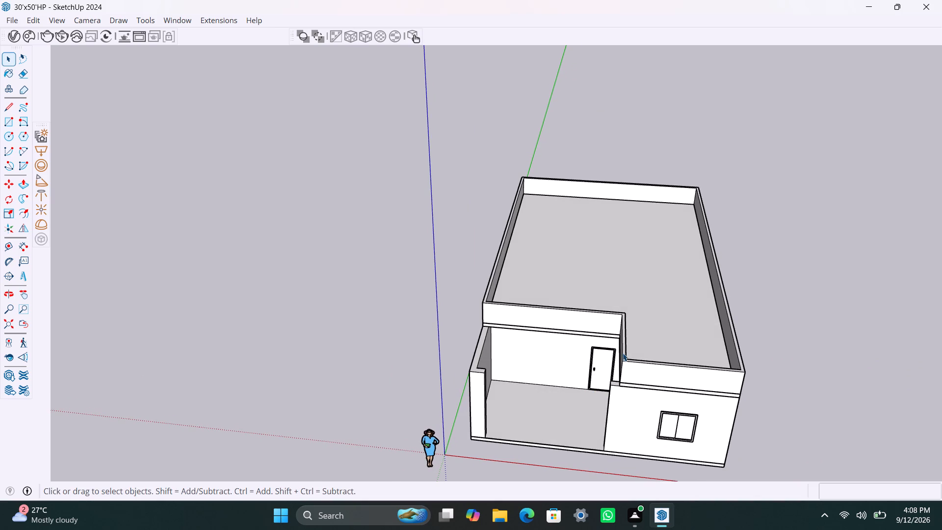
{"action": "scroll", "coordinate": [622, 374], "scroll_direction": "up", "scroll_amount": 5}
{"action": "middle_click_drag", "start_coordinate": [617, 386], "coordinate": [677, 419]}
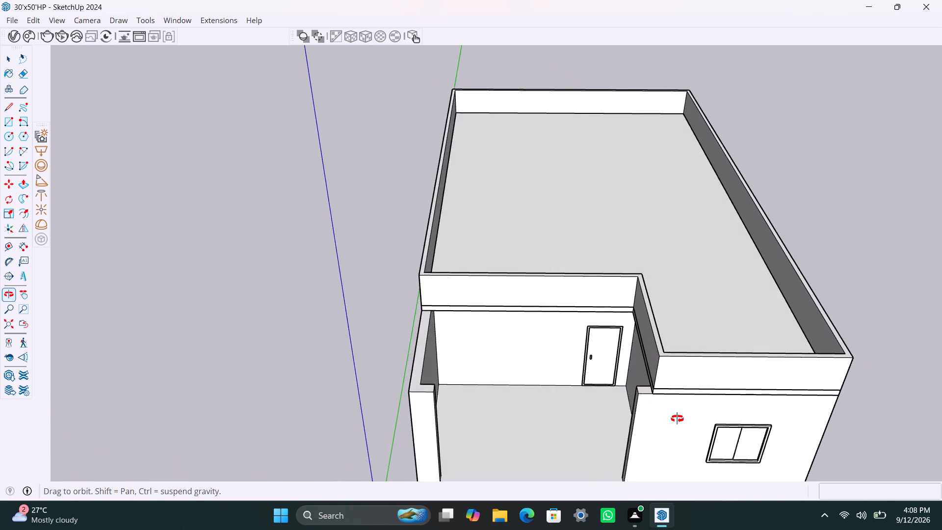
{"action": "middle_click_drag", "start_coordinate": [677, 419], "coordinate": [907, 418]}
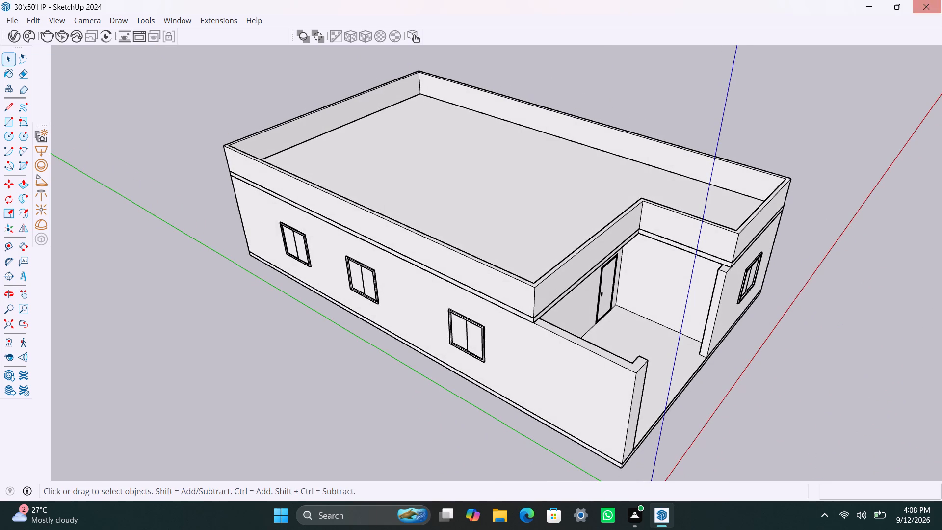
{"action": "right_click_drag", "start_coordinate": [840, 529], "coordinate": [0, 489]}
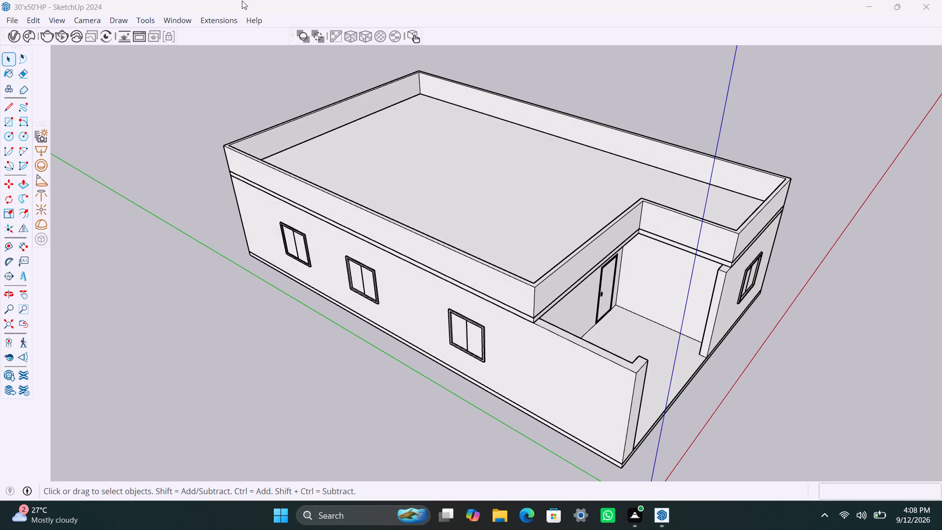
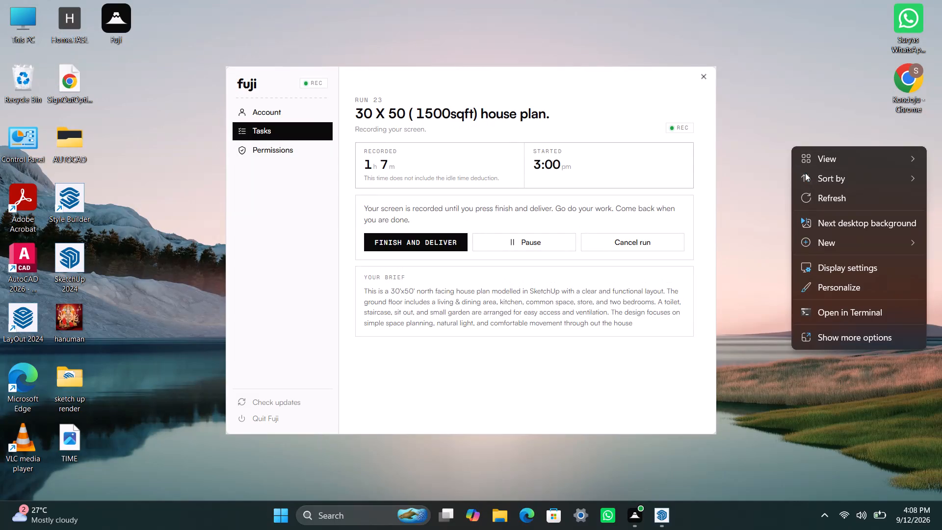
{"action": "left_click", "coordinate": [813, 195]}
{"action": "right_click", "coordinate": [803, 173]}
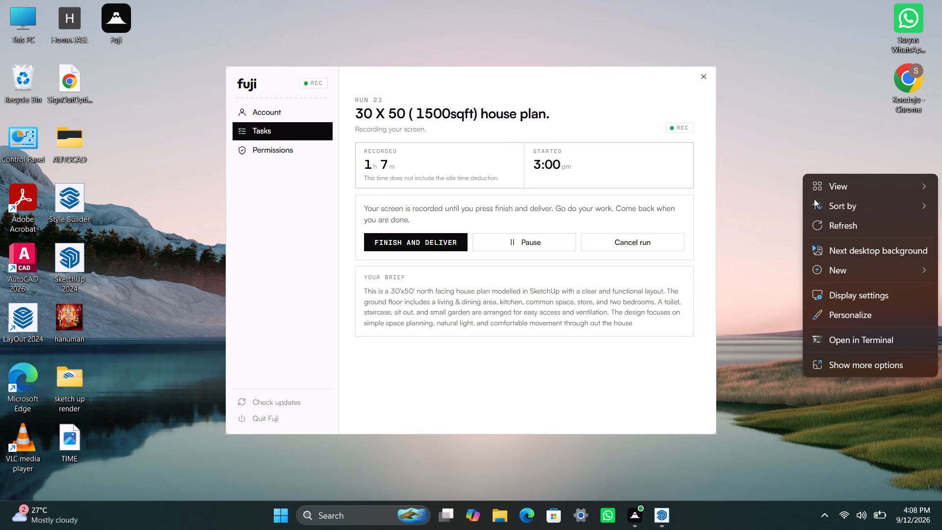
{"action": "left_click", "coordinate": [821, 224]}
Switch to SketchUp and examine the house's front, porch and roof from a raised angle.
{"action": "left_click", "coordinate": [653, 510]}
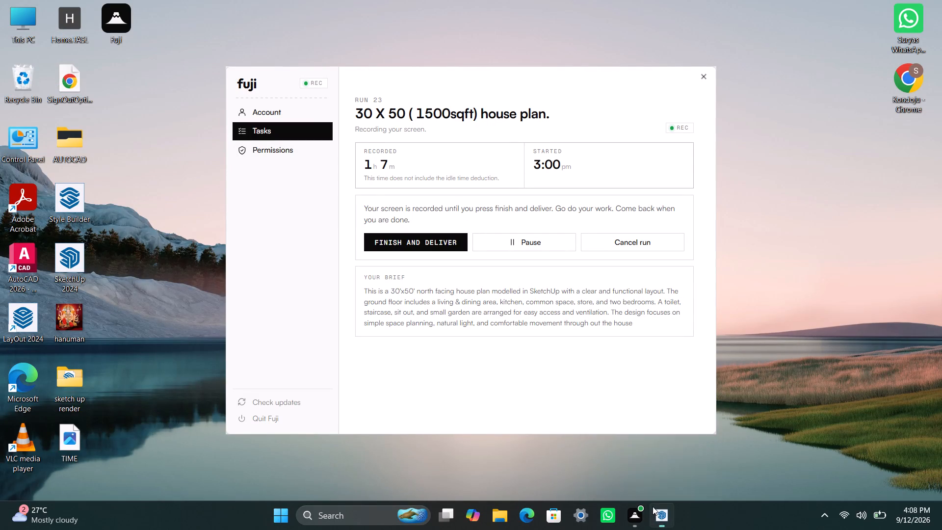
{"action": "scroll", "coordinate": [600, 303], "scroll_direction": "down", "scroll_amount": 4}
{"action": "middle_click_drag", "start_coordinate": [696, 348], "coordinate": [454, 287]}
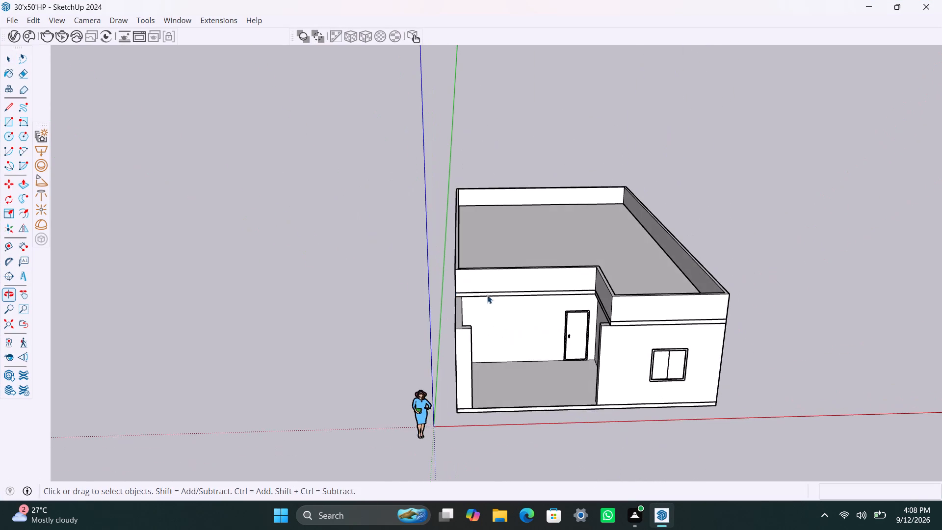
{"action": "scroll", "coordinate": [499, 297], "scroll_direction": "up", "scroll_amount": 3}
{"action": "middle_click_drag", "start_coordinate": [520, 320], "coordinate": [465, 323]}
{"action": "scroll", "coordinate": [463, 290], "scroll_direction": "down", "scroll_amount": 4}
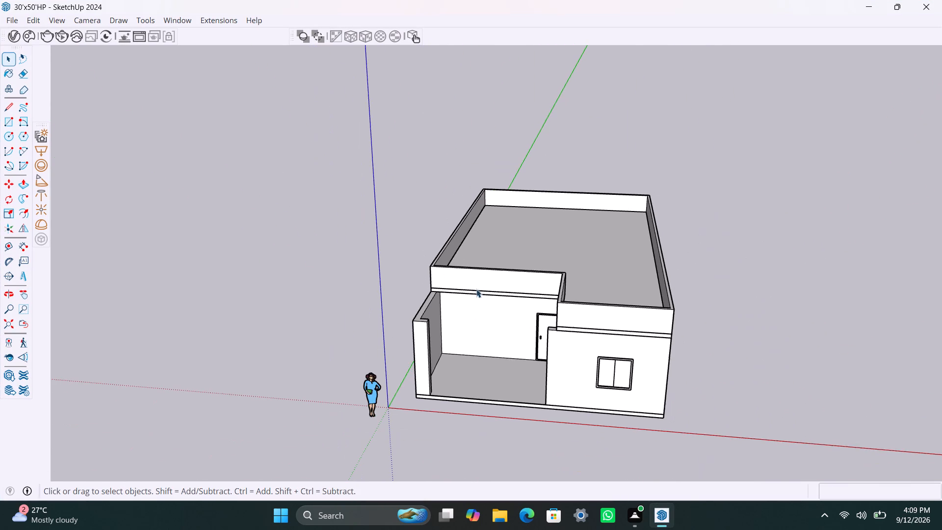
Open the Chaos Cosmos Browser and the V-Ray Asset Editor.
{"action": "left_click", "coordinate": [35, 39]}
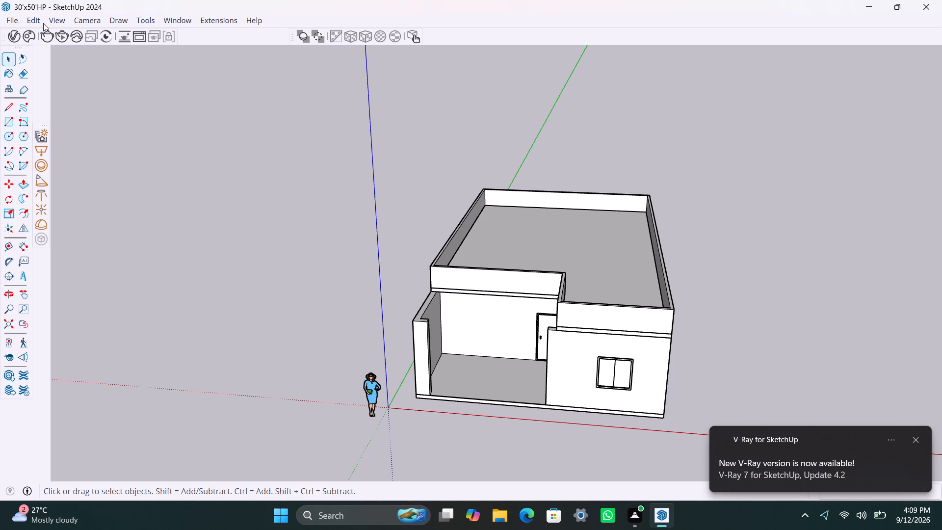
{"action": "left_click", "coordinate": [85, 44]}
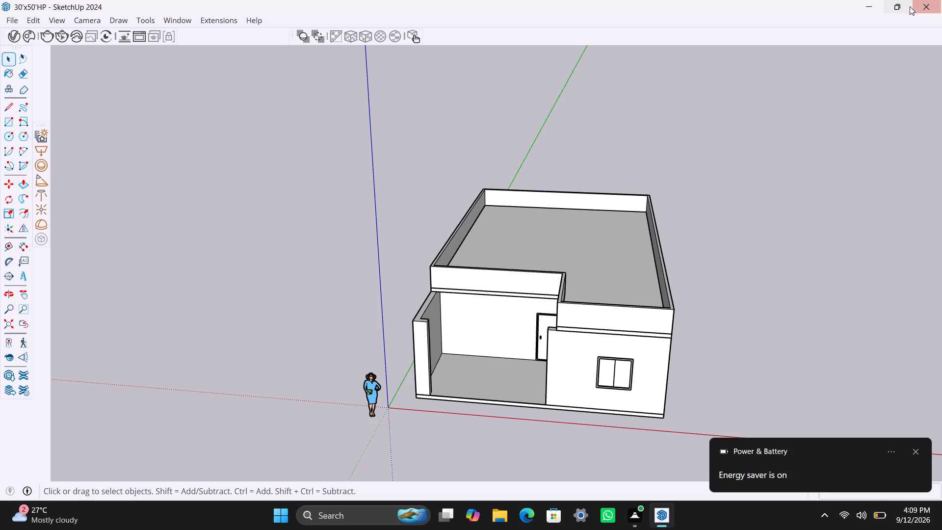
{"action": "scroll", "coordinate": [507, 289], "scroll_direction": "down", "scroll_amount": 4}
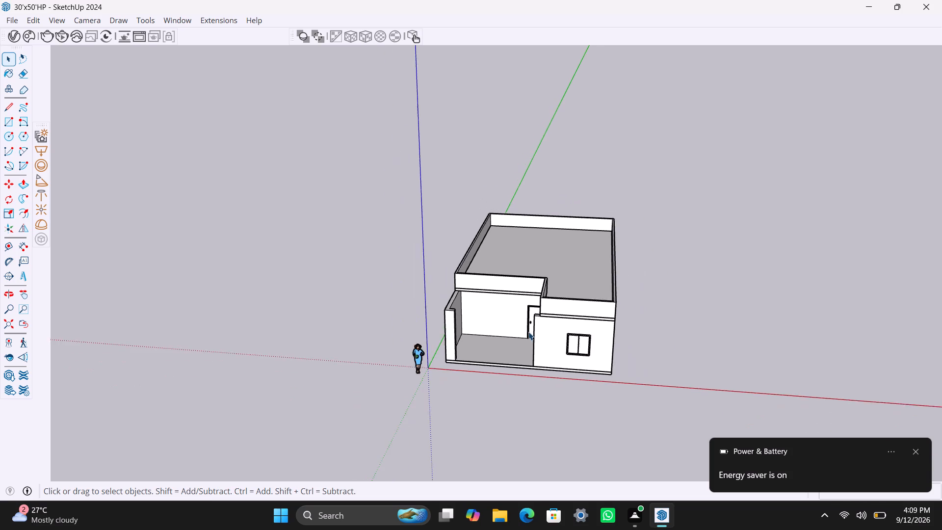
{"action": "scroll", "coordinate": [529, 333], "scroll_direction": "up", "scroll_amount": 4}
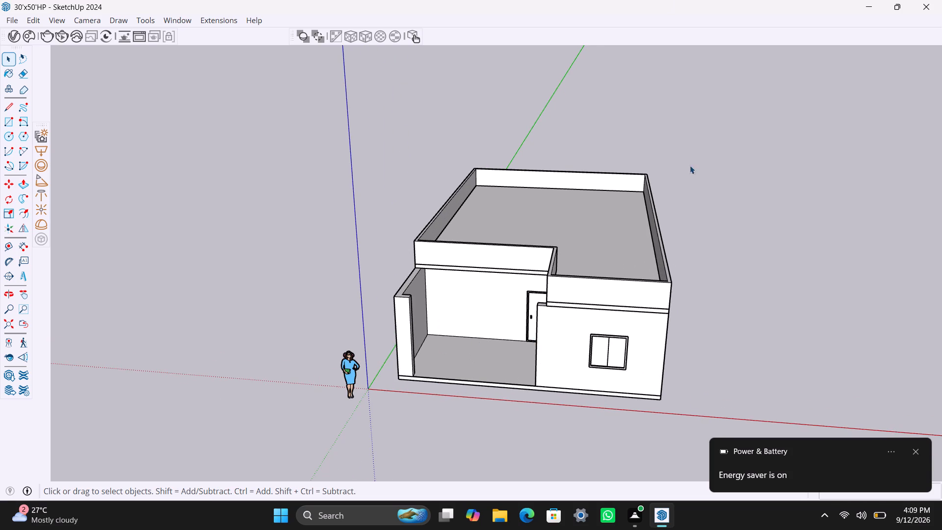
{"action": "scroll", "coordinate": [559, 368], "scroll_direction": "up", "scroll_amount": 1}
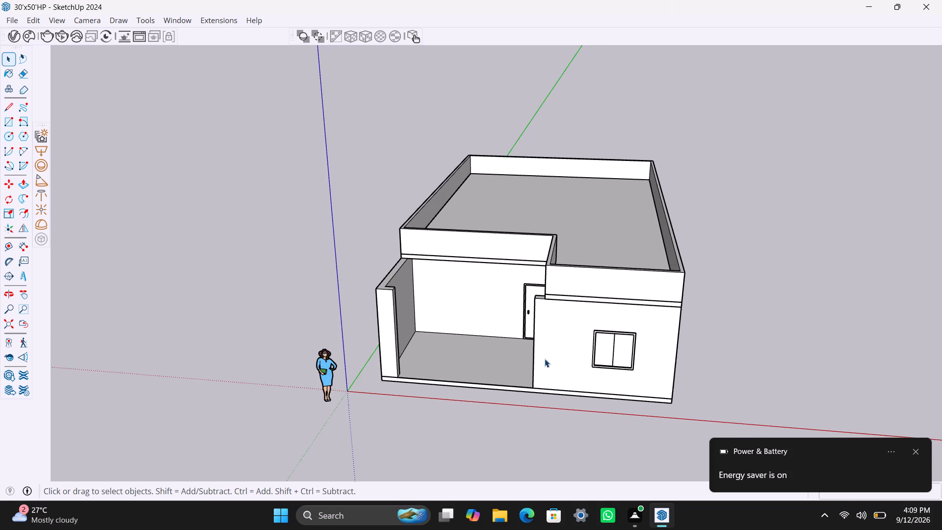
{"action": "scroll", "coordinate": [546, 360], "scroll_direction": "up", "scroll_amount": 2}
{"action": "scroll", "coordinate": [467, 376], "scroll_direction": "down", "scroll_amount": 2}
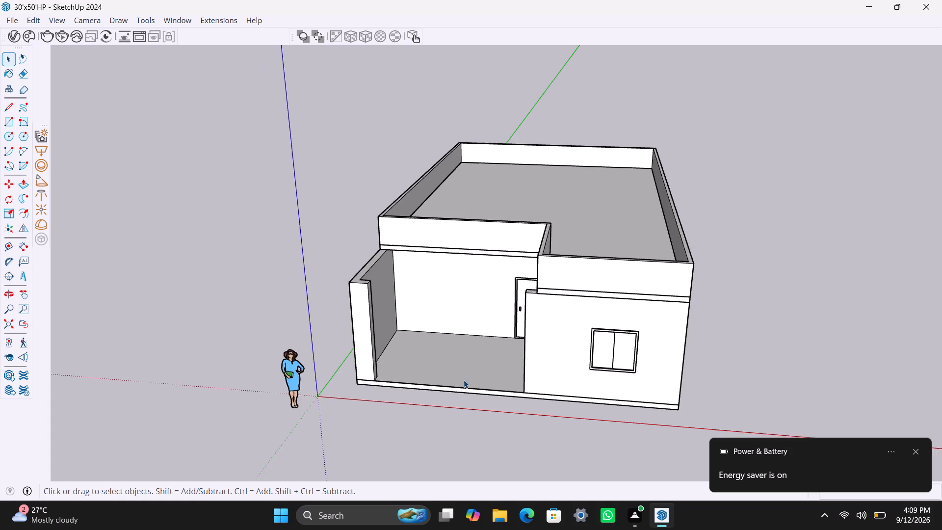
{"action": "scroll", "coordinate": [464, 380], "scroll_direction": "down", "scroll_amount": 2}
{"action": "middle_click_drag", "start_coordinate": [440, 397], "coordinate": [504, 393]}
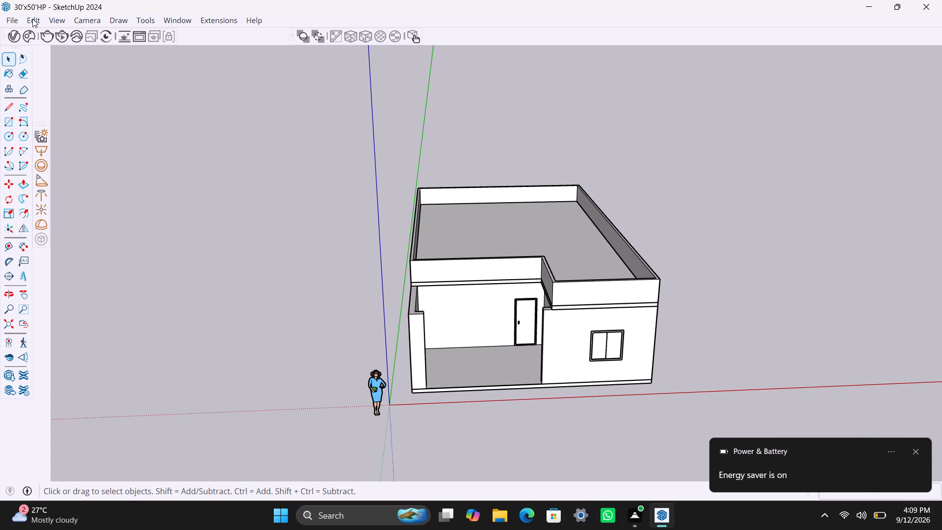
{"action": "left_click", "coordinate": [30, 38]}
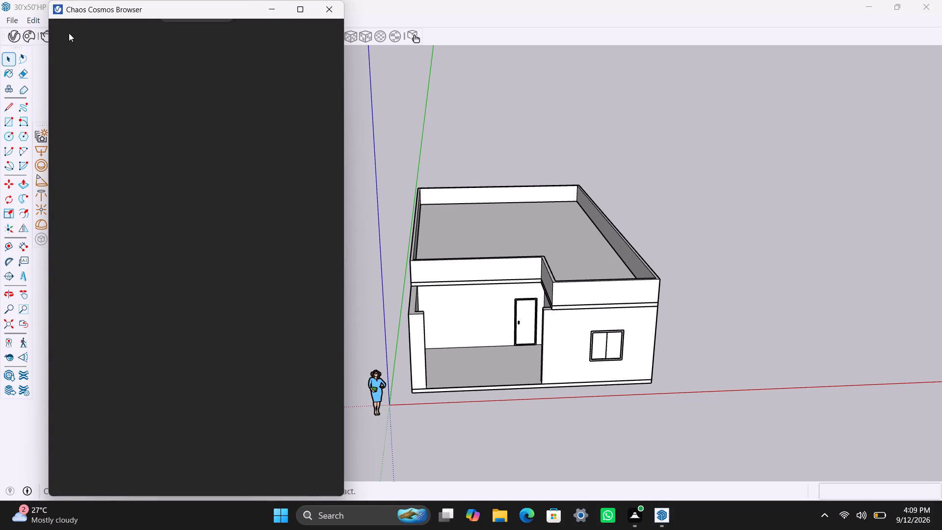
{"action": "left_click", "coordinate": [12, 37]}
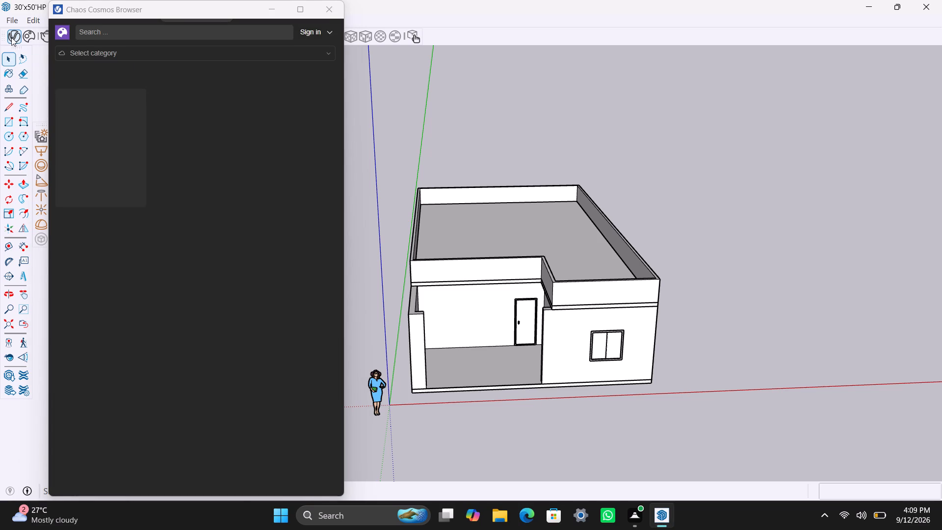
{"action": "left_click", "coordinate": [15, 39]}
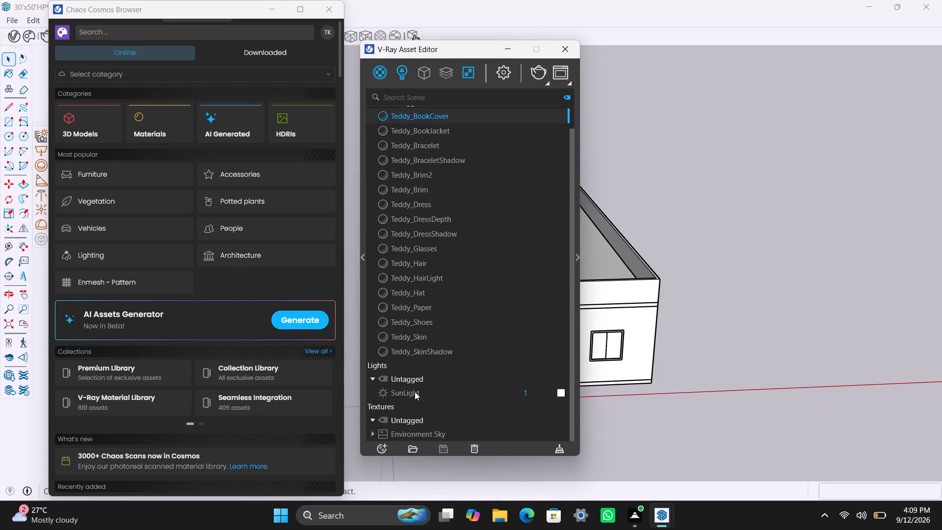
Permanently delete the Teddy figure's materials from the scene assets and put the V-Ray Asset Editor away.
{"action": "left_click", "coordinate": [435, 353], "text": "shift"}
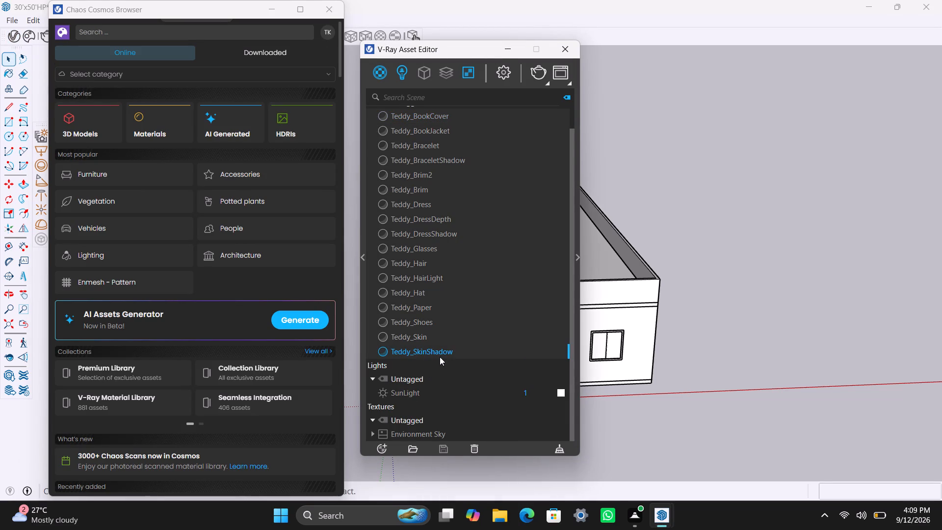
{"action": "left_click", "coordinate": [482, 447]}
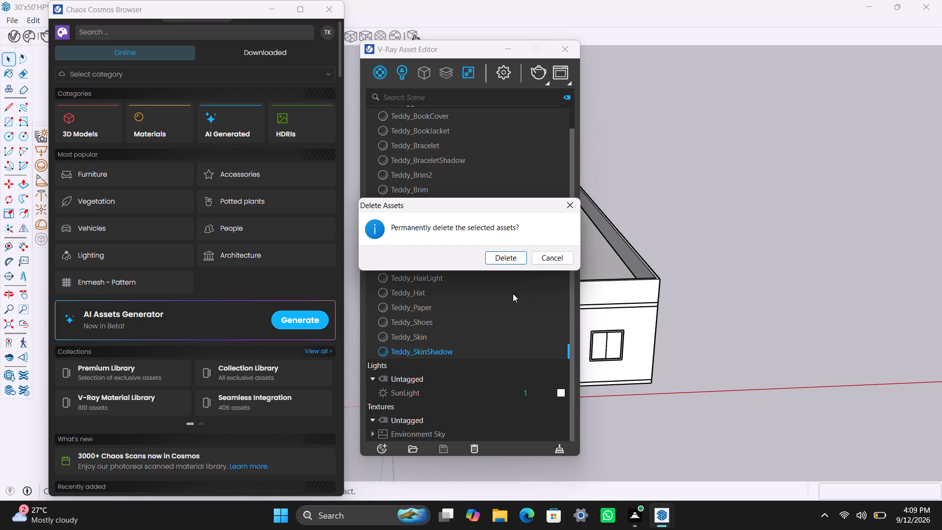
{"action": "left_click", "coordinate": [518, 260]}
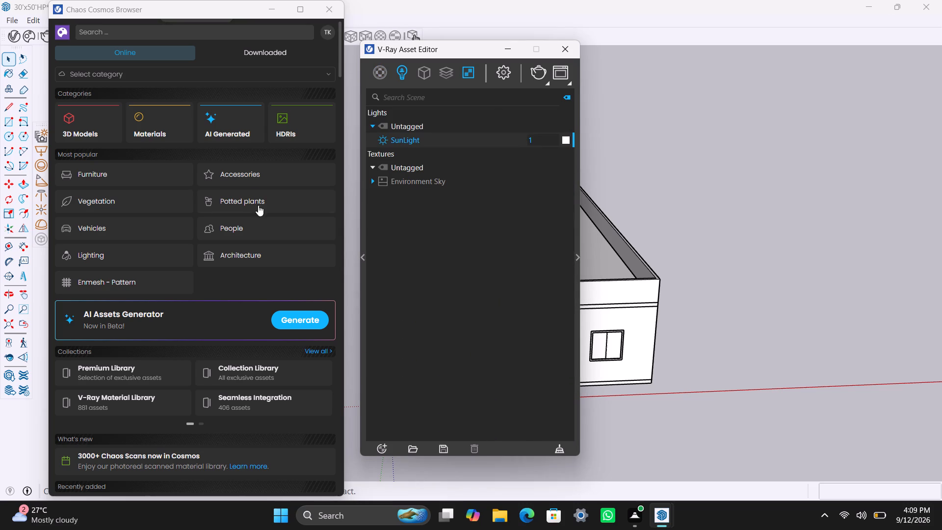
{"action": "left_click", "coordinate": [370, 75]}
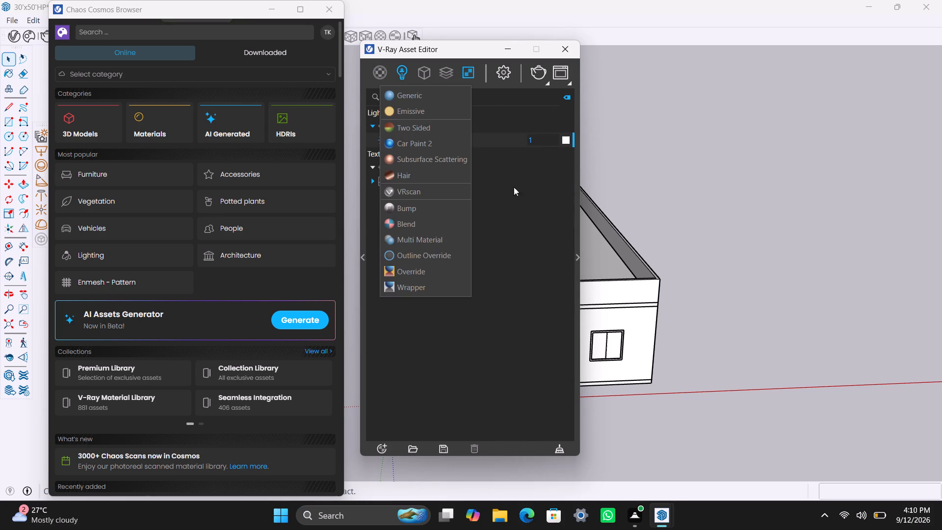
{"action": "left_click", "coordinate": [530, 195]}
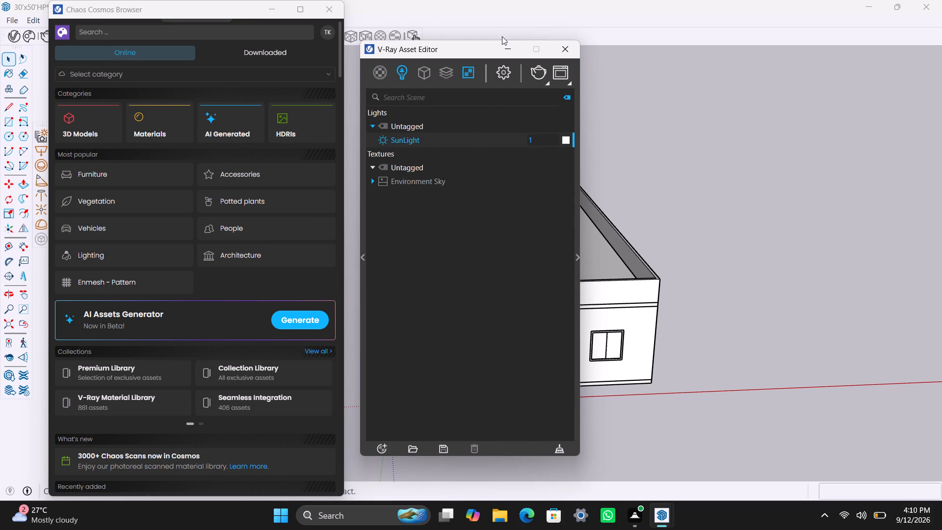
{"action": "left_click", "coordinate": [509, 43]}
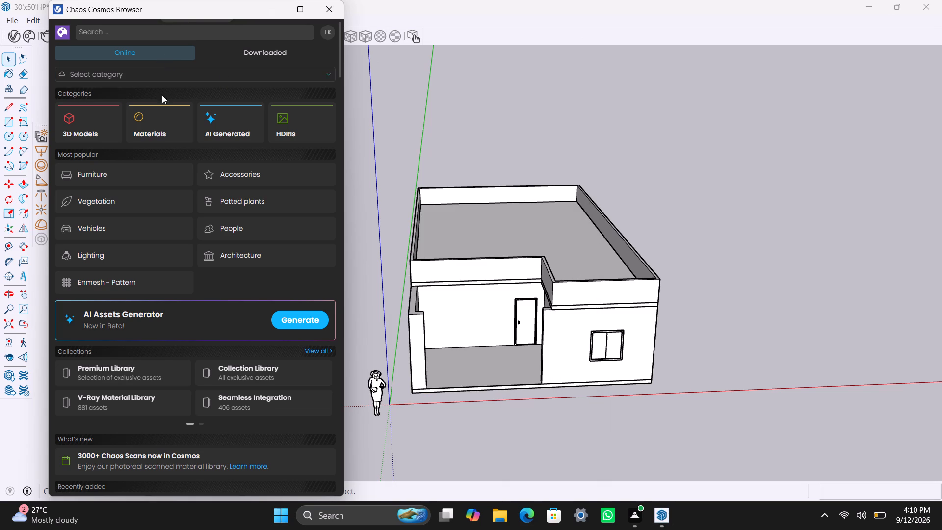
Find the Iron Blurry material in the Metal category of Materials, download it and import it into the scene.
{"action": "left_click", "coordinate": [178, 72]}
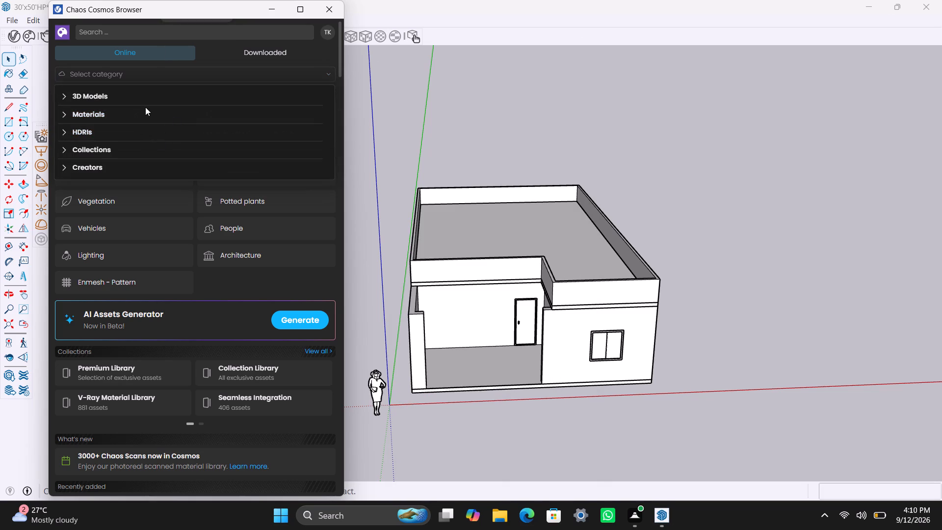
{"action": "left_click", "coordinate": [145, 113]}
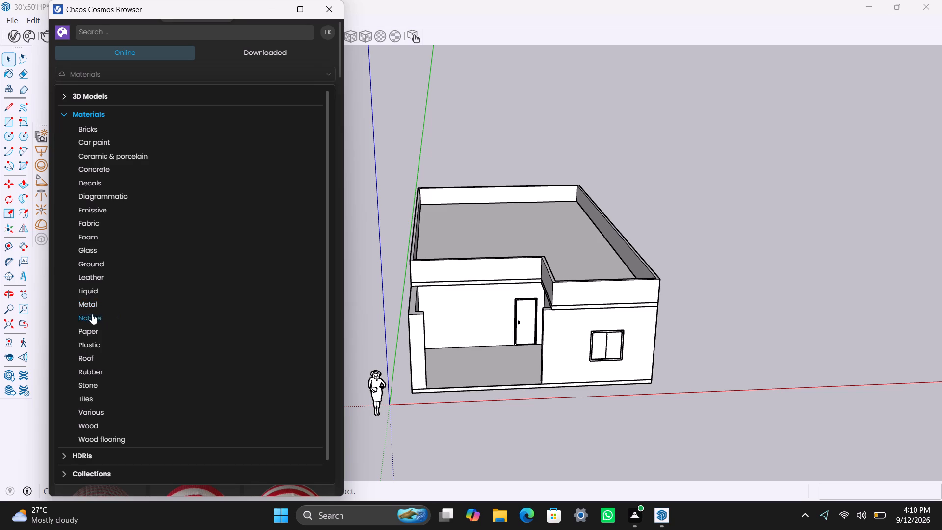
{"action": "left_click", "coordinate": [94, 310]}
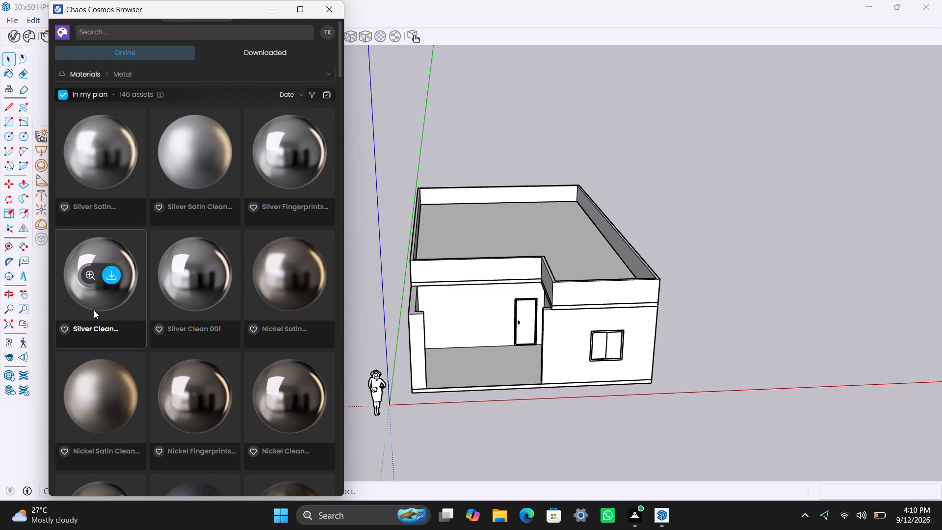
{"action": "scroll", "coordinate": [175, 308], "scroll_direction": "down", "scroll_amount": 4}
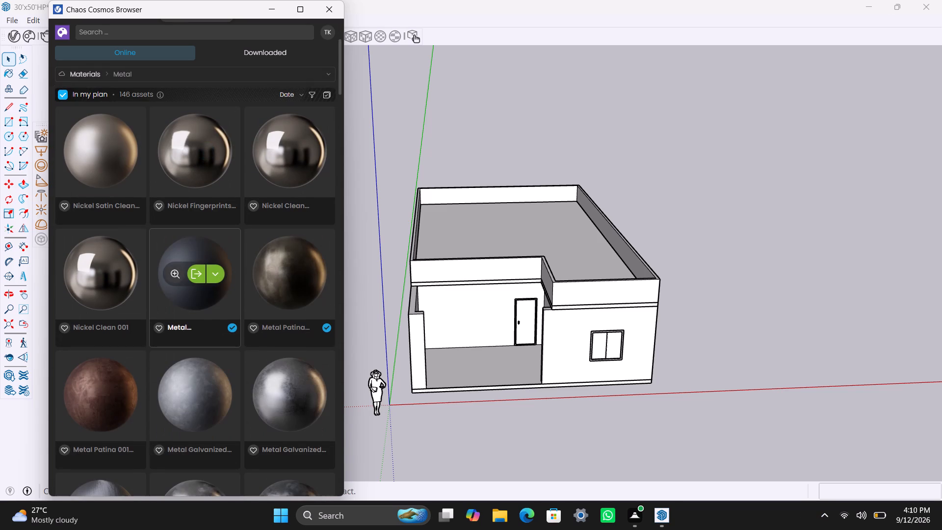
{"action": "scroll", "coordinate": [265, 308], "scroll_direction": "down", "scroll_amount": 3}
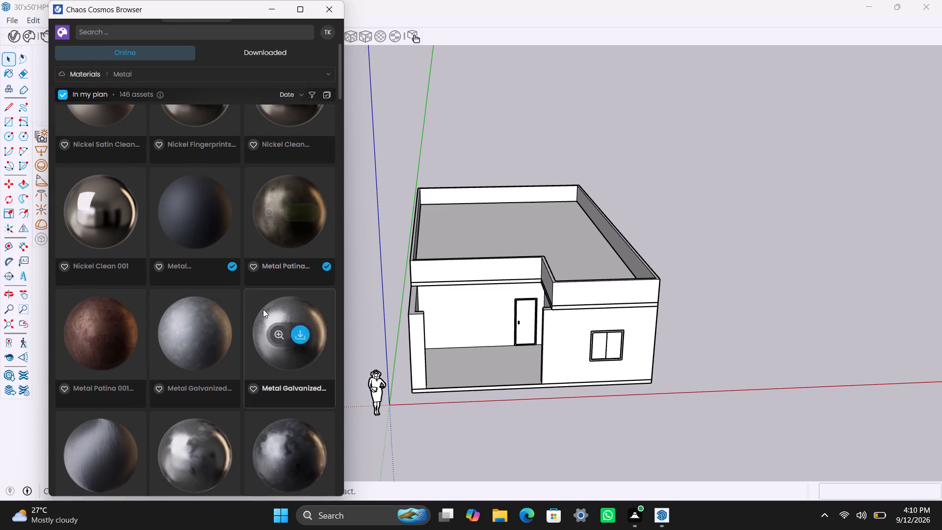
{"action": "scroll", "coordinate": [263, 309], "scroll_direction": "down", "scroll_amount": 4}
{"action": "scroll", "coordinate": [205, 329], "scroll_direction": "down", "scroll_amount": 3}
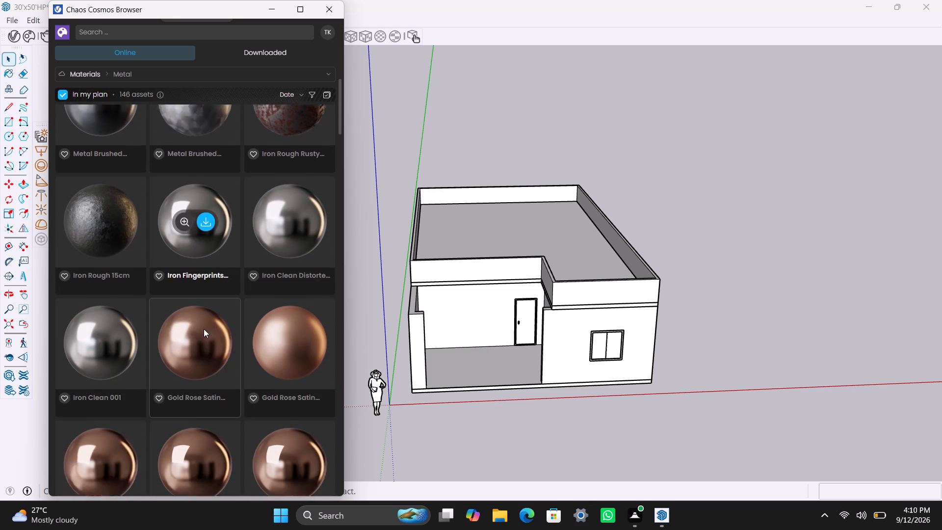
{"action": "scroll", "coordinate": [204, 328], "scroll_direction": "down", "scroll_amount": 5}
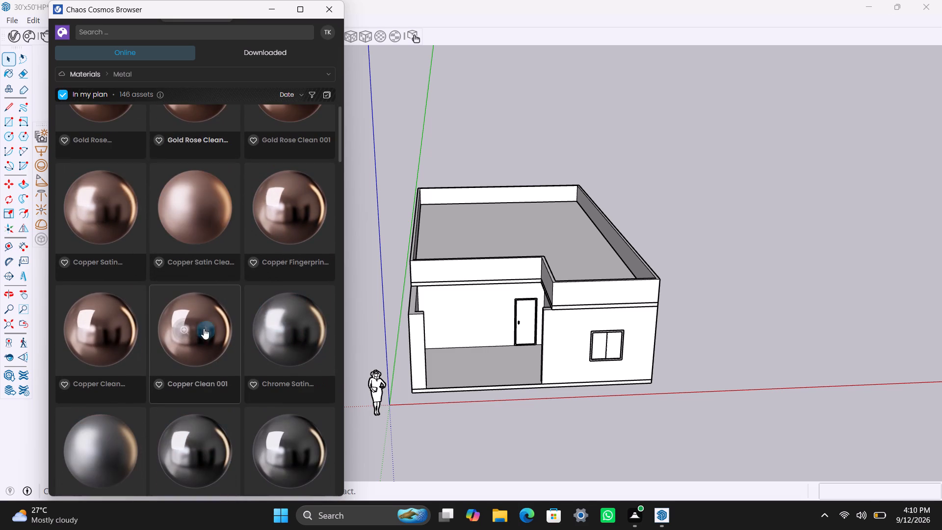
{"action": "scroll", "coordinate": [204, 328], "scroll_direction": "down", "scroll_amount": 9}
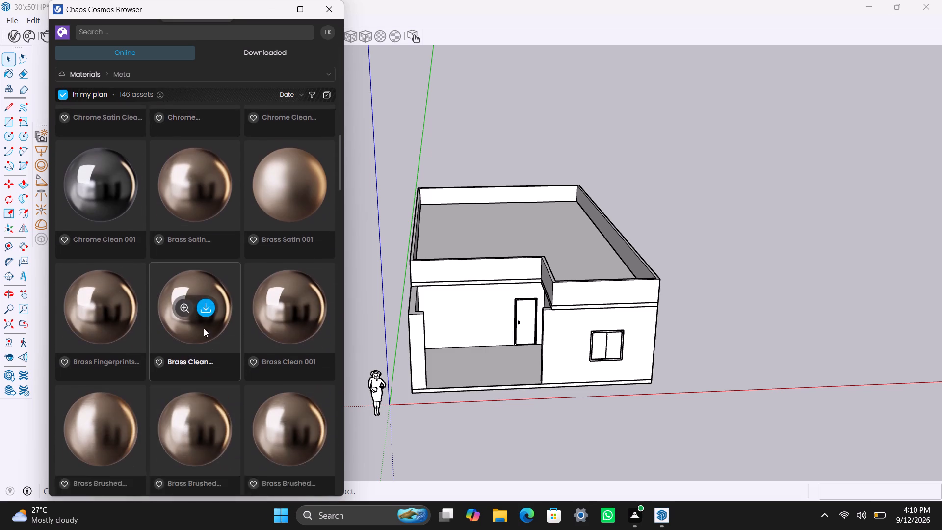
{"action": "scroll", "coordinate": [203, 328], "scroll_direction": "down", "scroll_amount": 2}
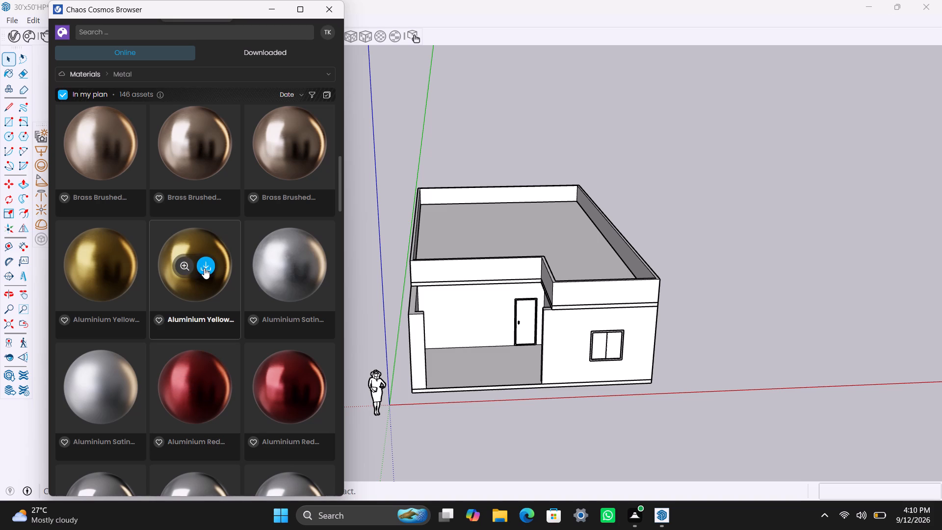
{"action": "scroll", "coordinate": [207, 285], "scroll_direction": "down", "scroll_amount": 2}
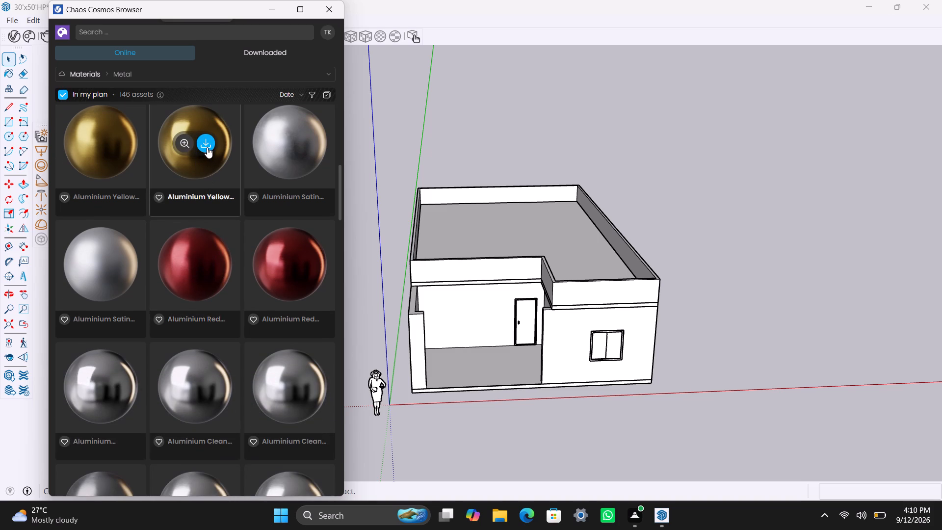
{"action": "scroll", "coordinate": [217, 290], "scroll_direction": "down", "scroll_amount": 6}
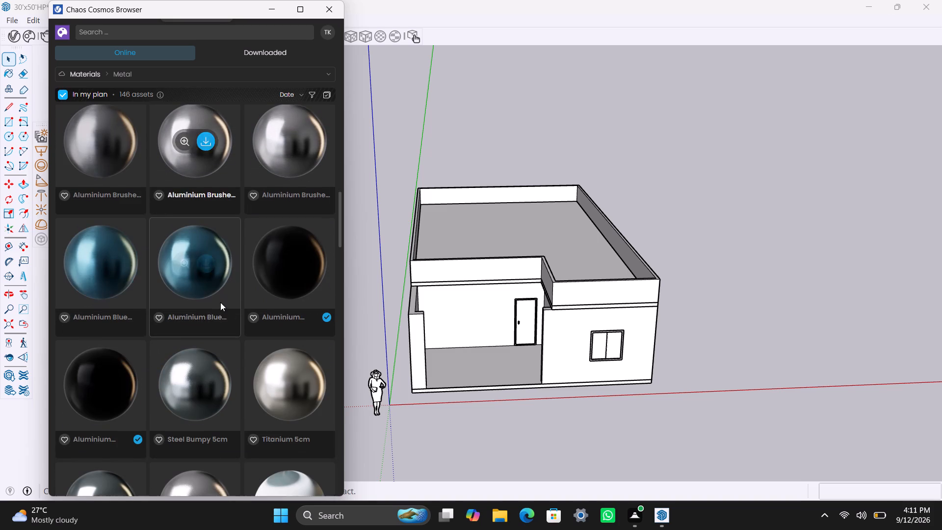
{"action": "scroll", "coordinate": [242, 333], "scroll_direction": "down", "scroll_amount": 6}
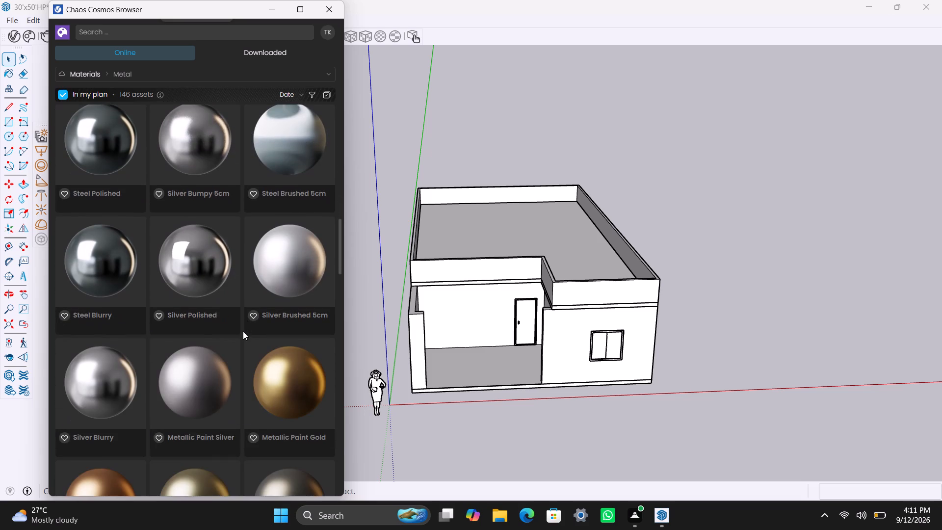
{"action": "scroll", "coordinate": [243, 331], "scroll_direction": "down", "scroll_amount": 7}
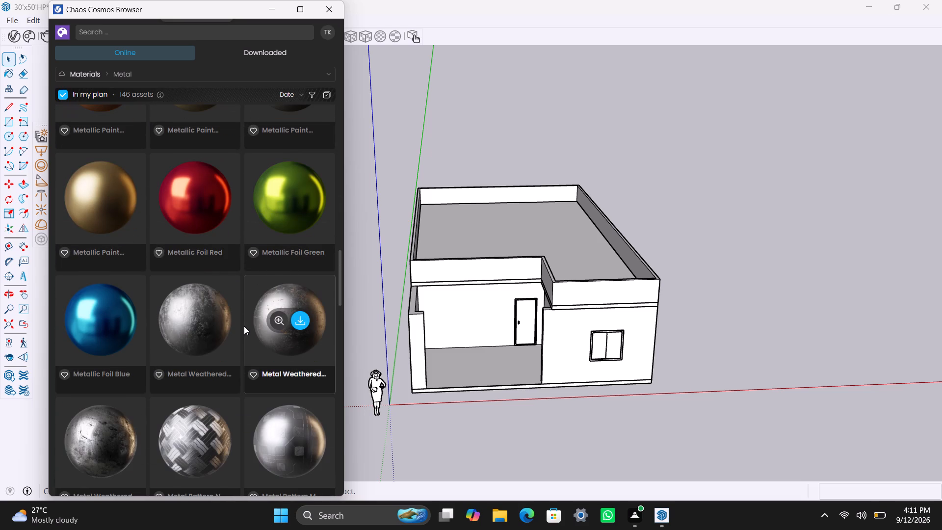
{"action": "scroll", "coordinate": [244, 326], "scroll_direction": "down", "scroll_amount": 3}
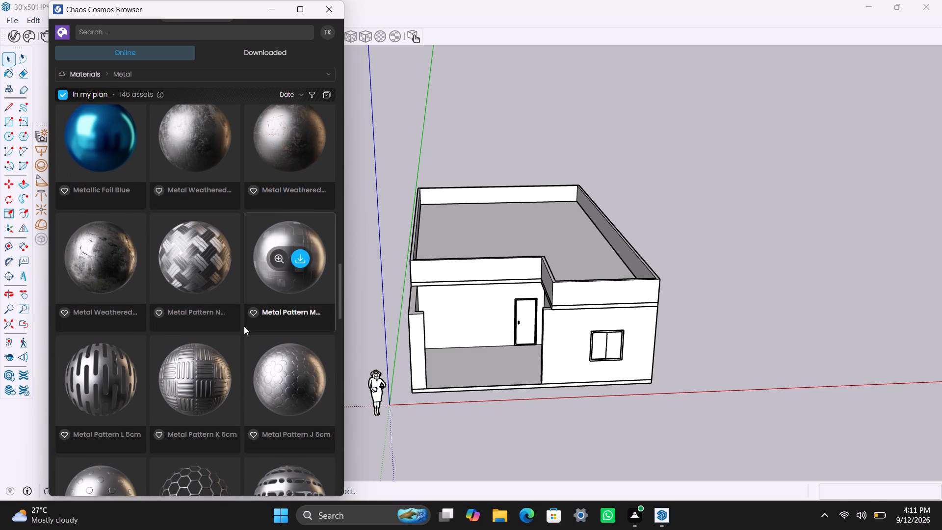
{"action": "scroll", "coordinate": [244, 326], "scroll_direction": "down", "scroll_amount": 8}
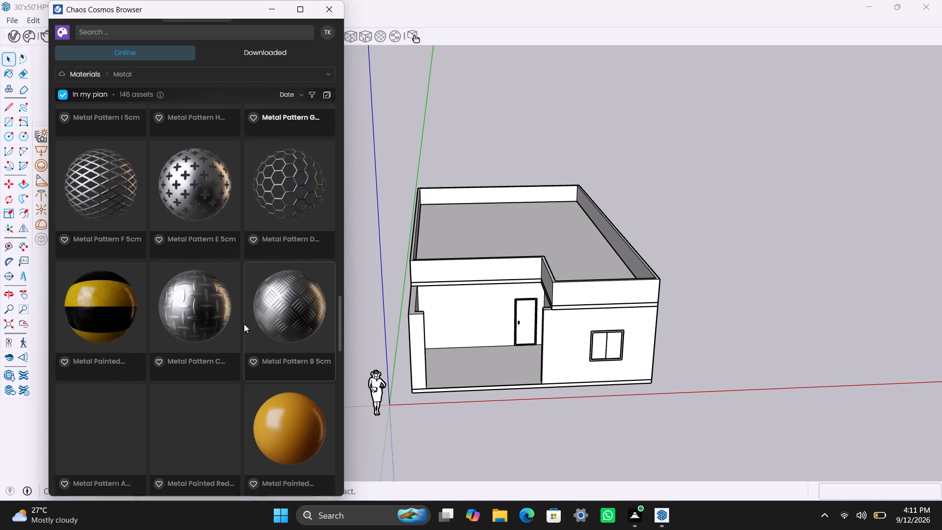
{"action": "scroll", "coordinate": [244, 323], "scroll_direction": "down", "scroll_amount": 7}
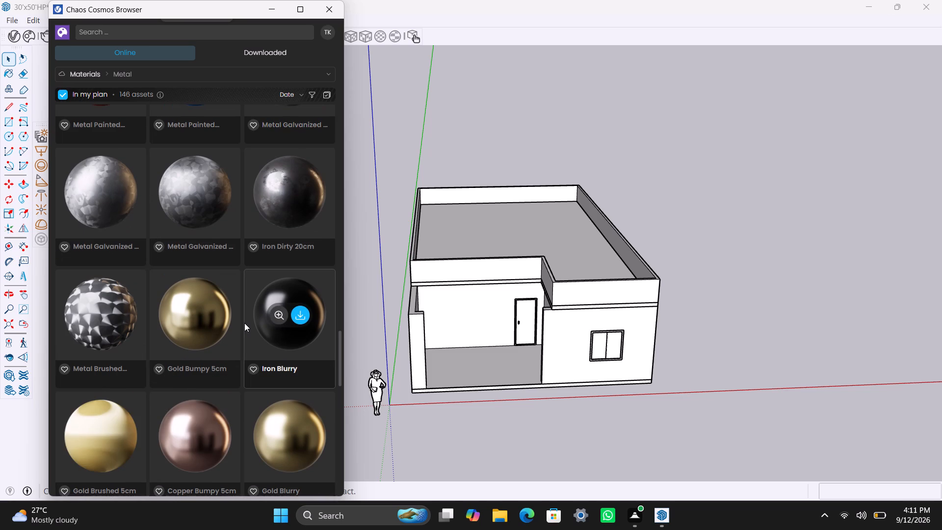
{"action": "left_click", "coordinate": [300, 316]}
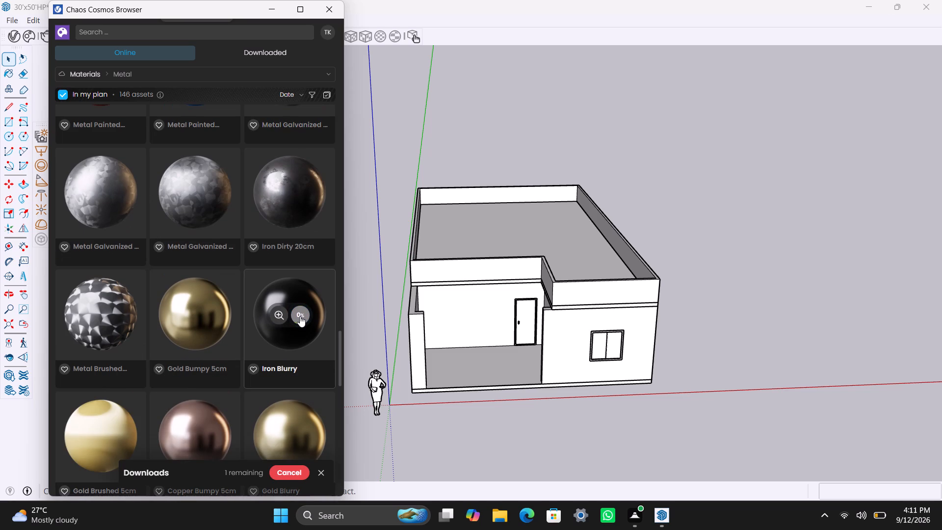
{"action": "left_click", "coordinate": [300, 315]}
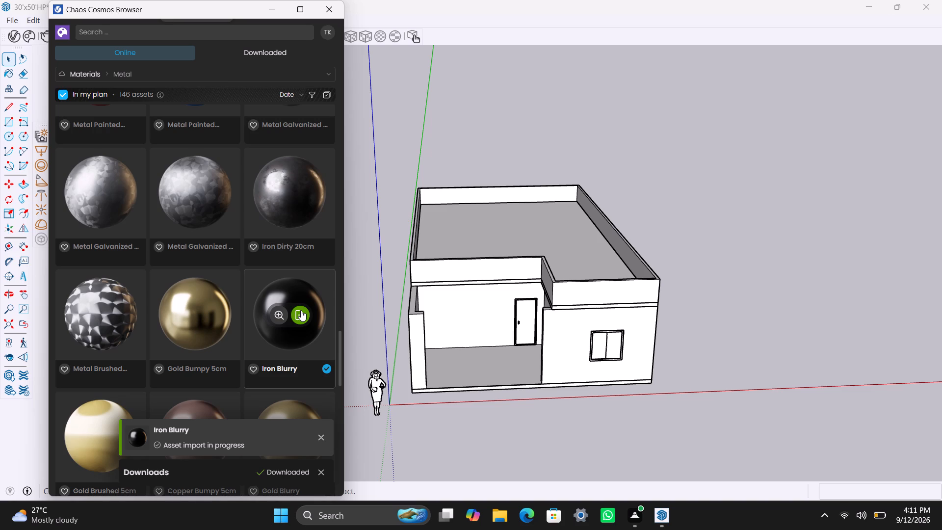
Find Glass Smoked Distorted 001 in the Glass category of Materials, download it and import it into the scene.
{"action": "scroll", "coordinate": [206, 310], "scroll_direction": "down", "scroll_amount": 4}
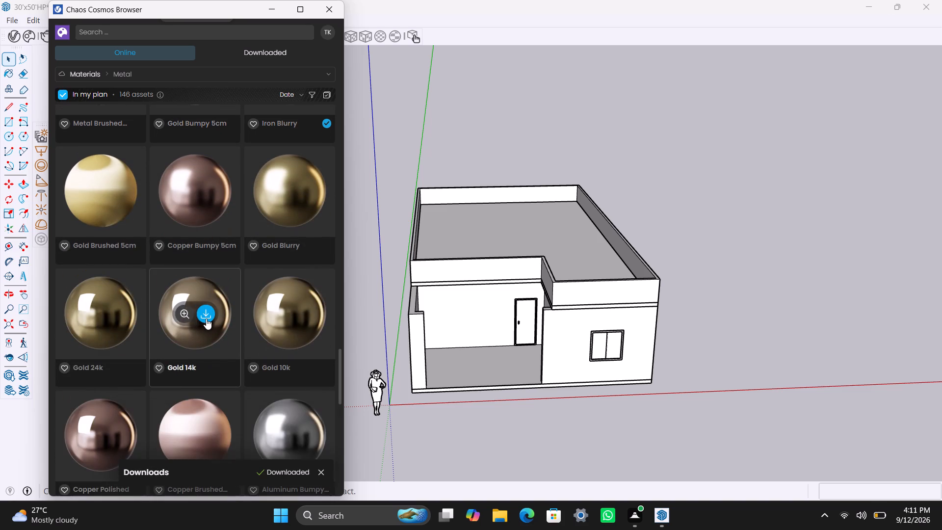
{"action": "scroll", "coordinate": [206, 323], "scroll_direction": "down", "scroll_amount": 4}
{"action": "scroll", "coordinate": [262, 359], "scroll_direction": "down", "scroll_amount": 4}
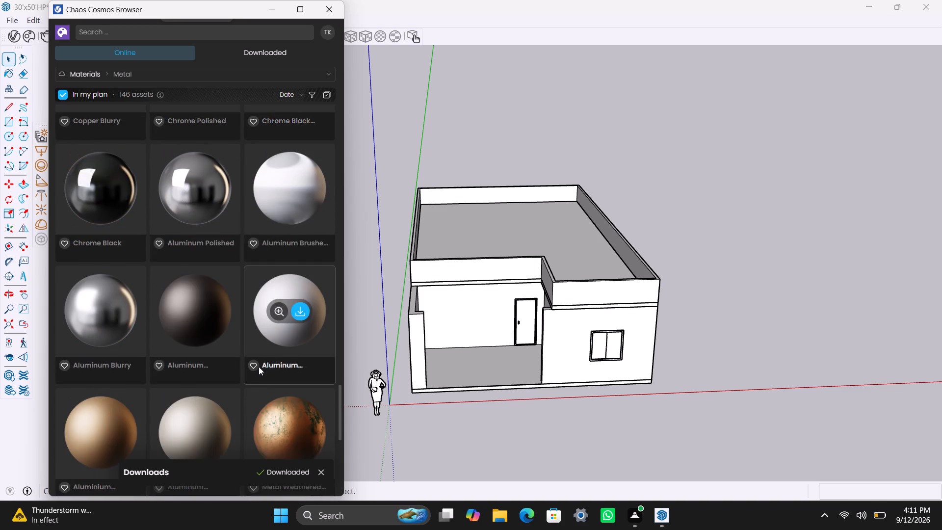
{"action": "scroll", "coordinate": [258, 367], "scroll_direction": "up", "scroll_amount": 20}
{"action": "scroll", "coordinate": [258, 367], "scroll_direction": "up", "scroll_amount": 13}
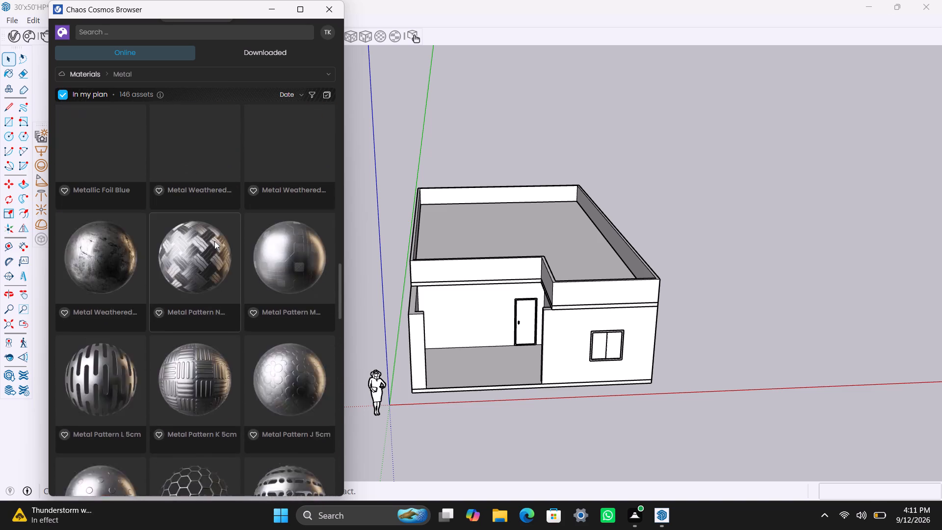
{"action": "scroll", "coordinate": [214, 241], "scroll_direction": "up", "scroll_amount": 20}
{"action": "scroll", "coordinate": [214, 241], "scroll_direction": "up", "scroll_amount": 15}
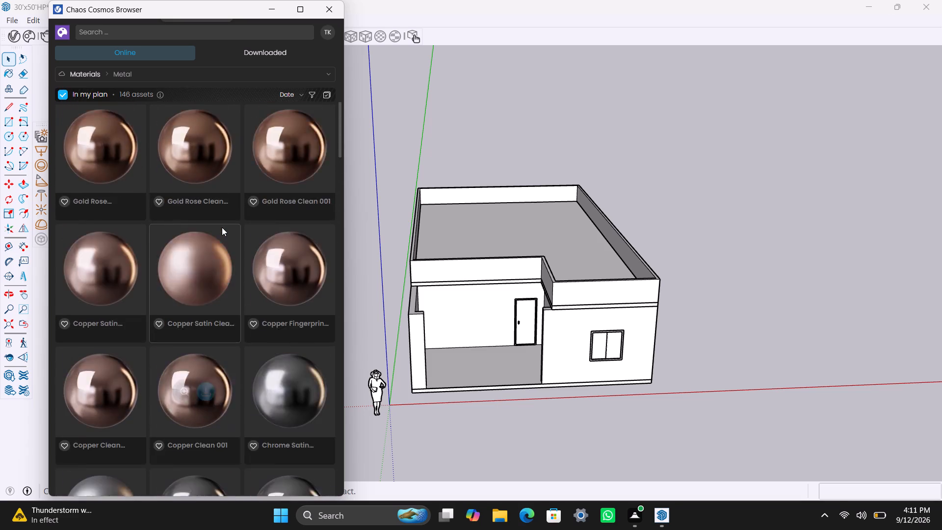
{"action": "scroll", "coordinate": [222, 227], "scroll_direction": "up", "scroll_amount": 20}
{"action": "scroll", "coordinate": [222, 227], "scroll_direction": "up", "scroll_amount": 7}
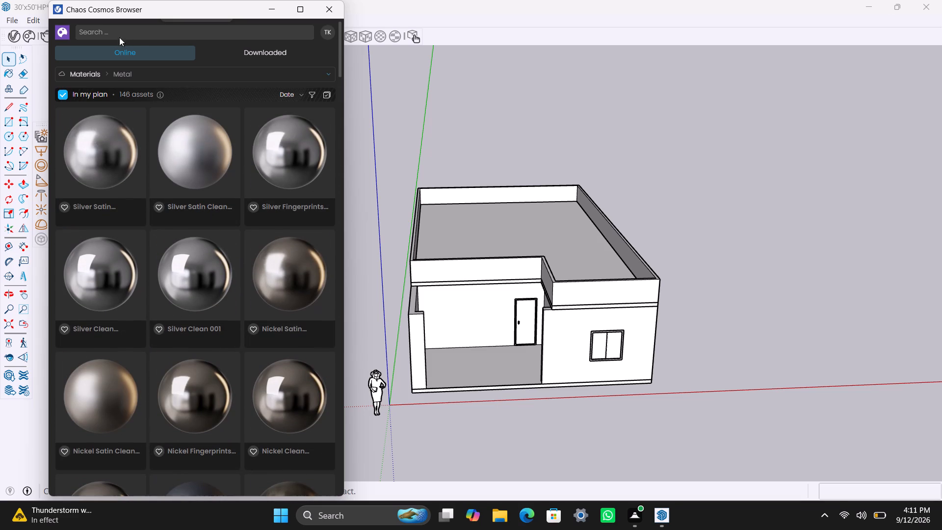
{"action": "left_click", "coordinate": [152, 76]}
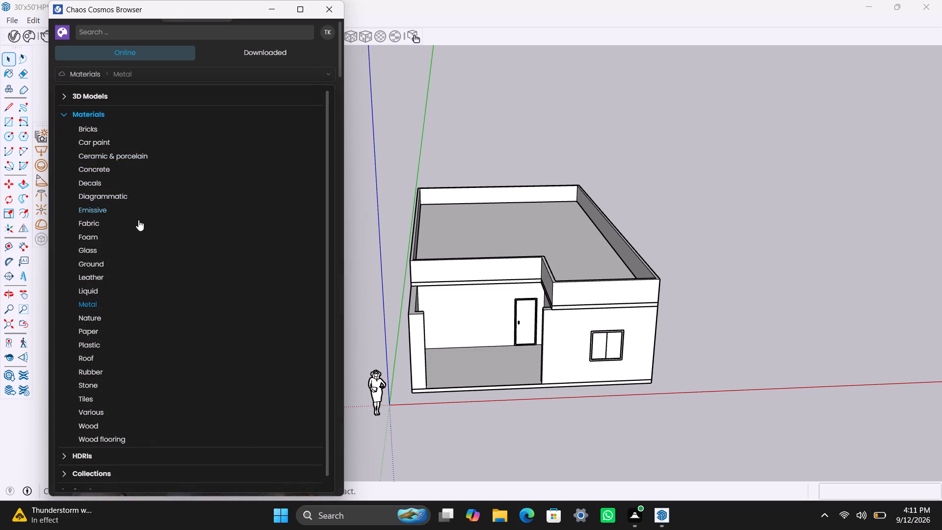
{"action": "left_click", "coordinate": [134, 247]}
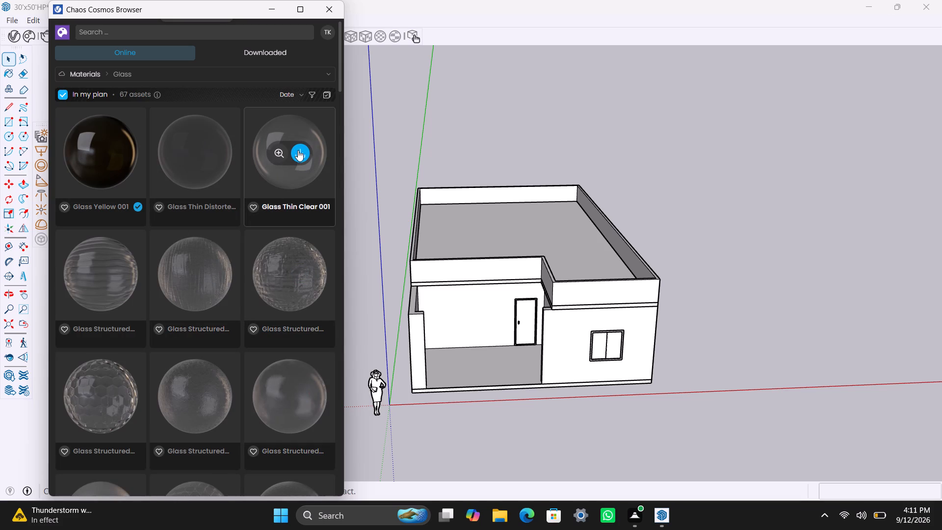
{"action": "scroll", "coordinate": [303, 258], "scroll_direction": "down", "scroll_amount": 6}
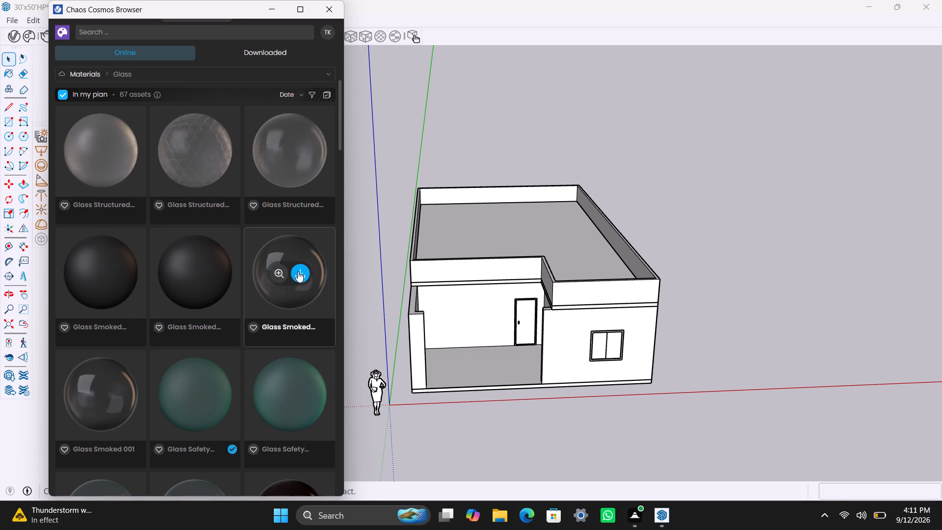
{"action": "left_click", "coordinate": [298, 271]}
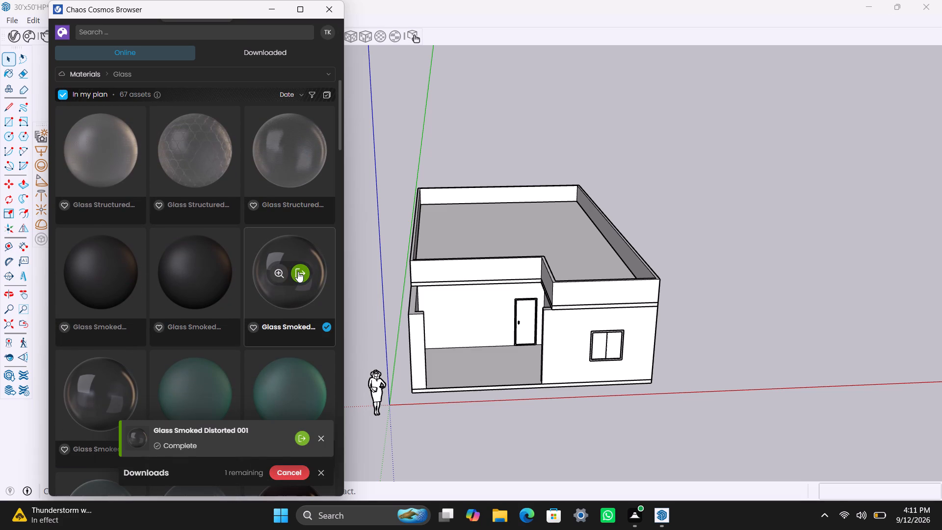
{"action": "left_click", "coordinate": [298, 271]}
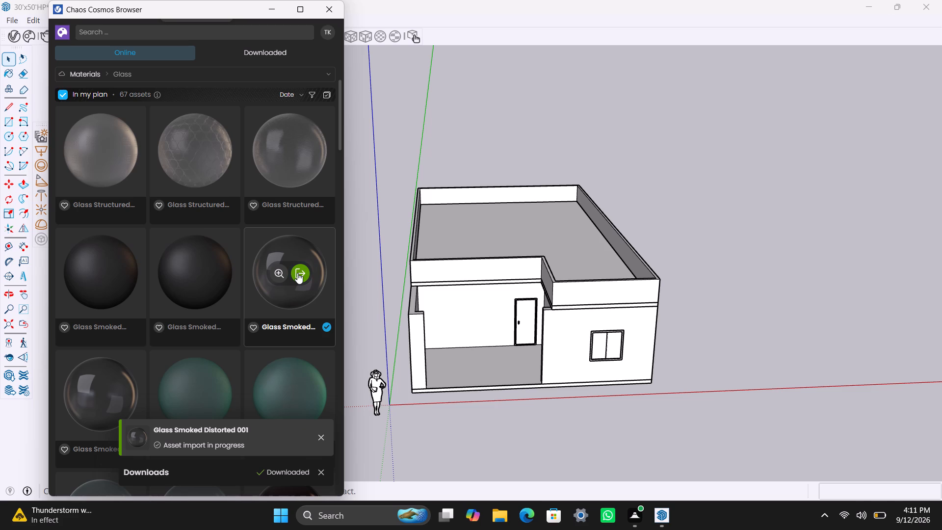
Find Flooring Laminate C Narrow 250cm in the Wood flooring category of Materials, download it and import it into the scene.
{"action": "left_click", "coordinate": [179, 76]}
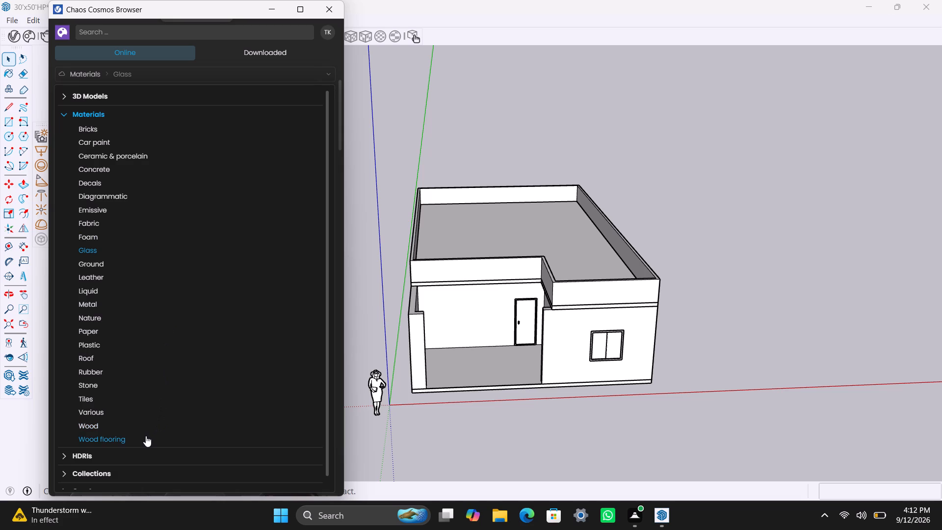
{"action": "left_click", "coordinate": [146, 436]}
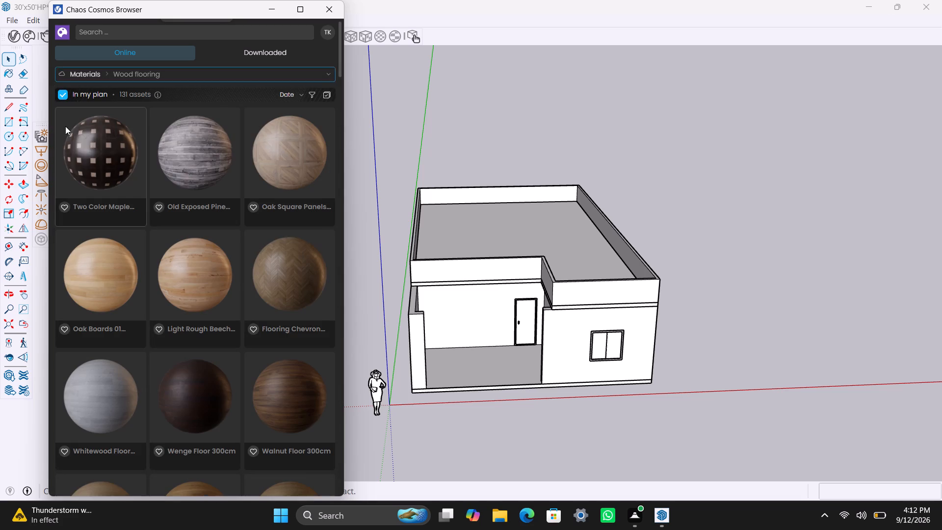
{"action": "scroll", "coordinate": [225, 338], "scroll_direction": "down", "scroll_amount": 3}
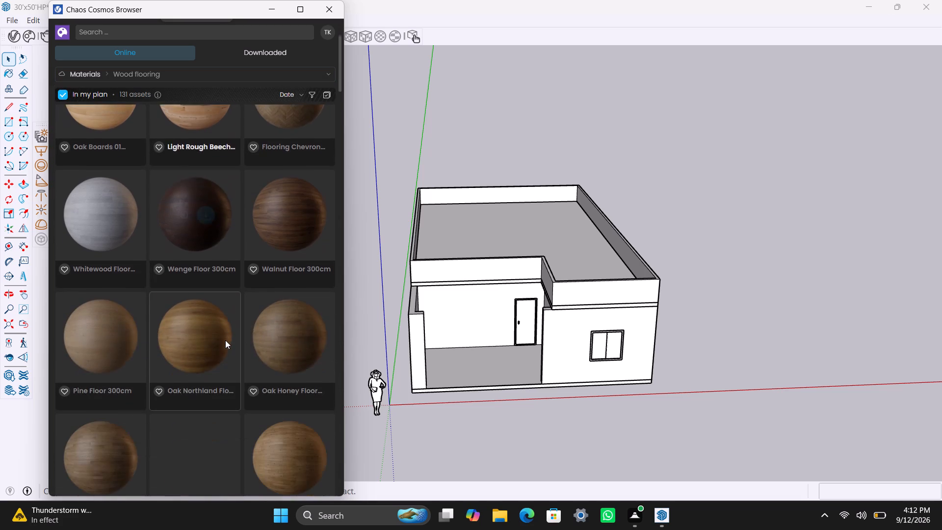
{"action": "scroll", "coordinate": [225, 341], "scroll_direction": "down", "scroll_amount": 5}
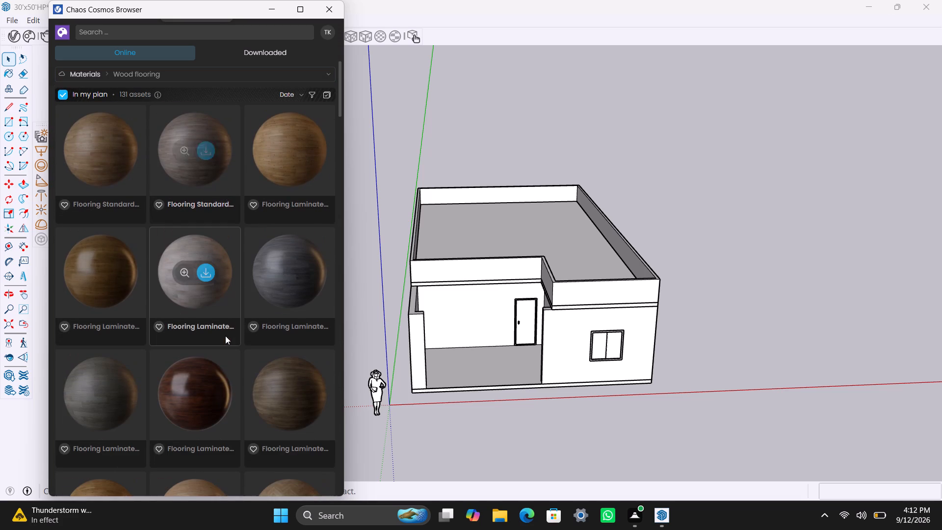
{"action": "scroll", "coordinate": [225, 336], "scroll_direction": "down", "scroll_amount": 7}
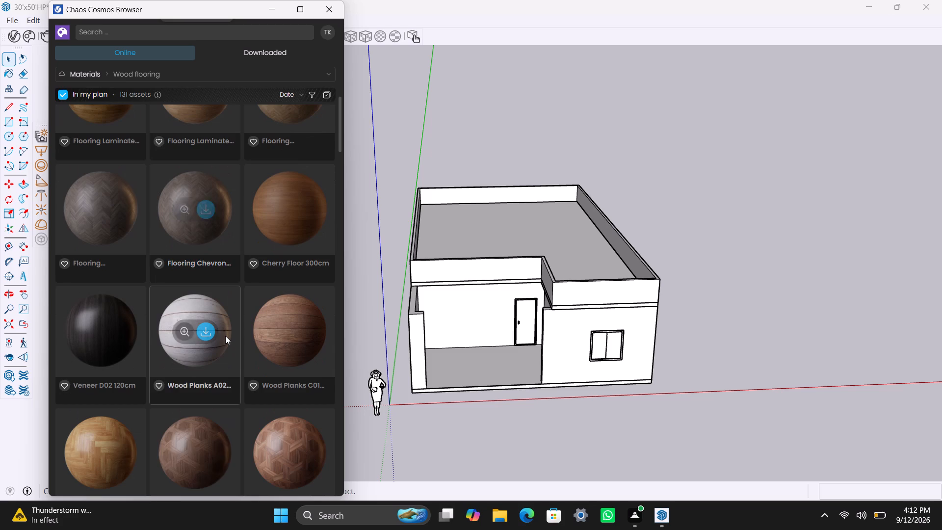
{"action": "scroll", "coordinate": [225, 336], "scroll_direction": "down", "scroll_amount": 5}
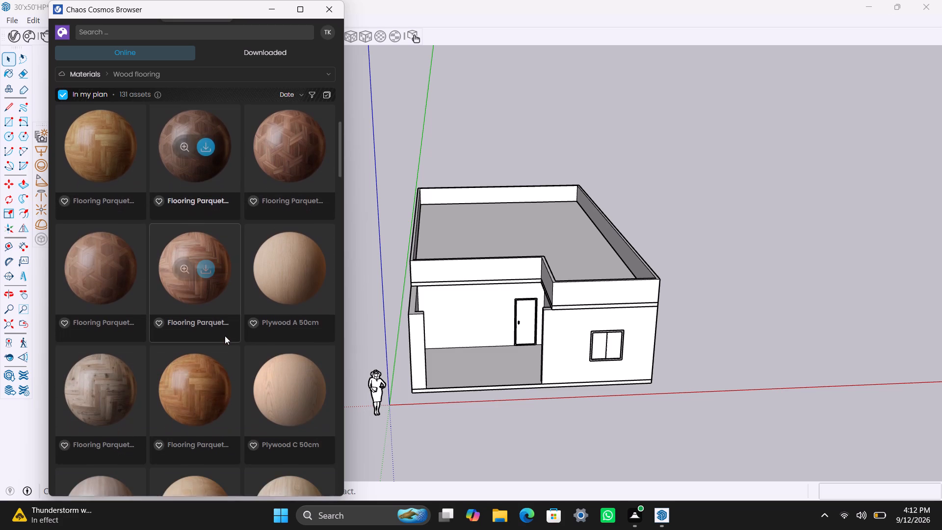
{"action": "scroll", "coordinate": [225, 336], "scroll_direction": "down", "scroll_amount": 11}
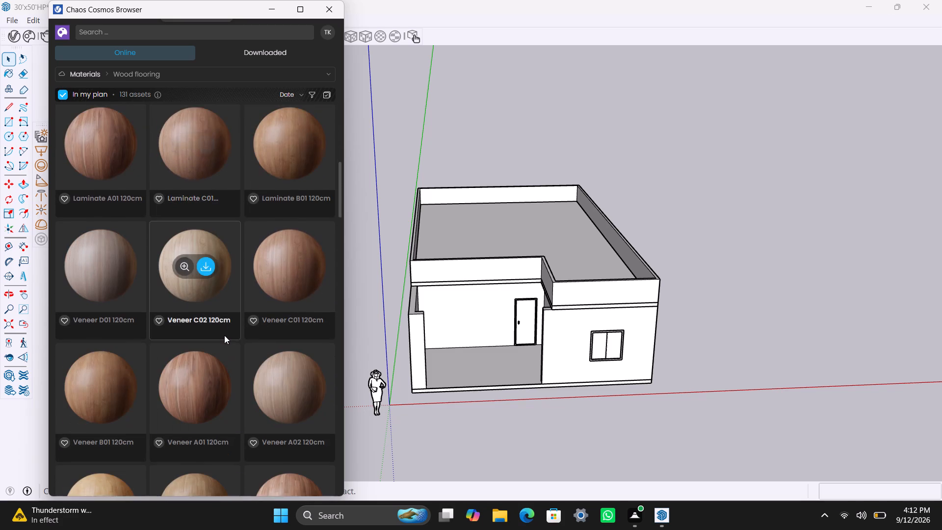
{"action": "scroll", "coordinate": [224, 335], "scroll_direction": "down", "scroll_amount": 11}
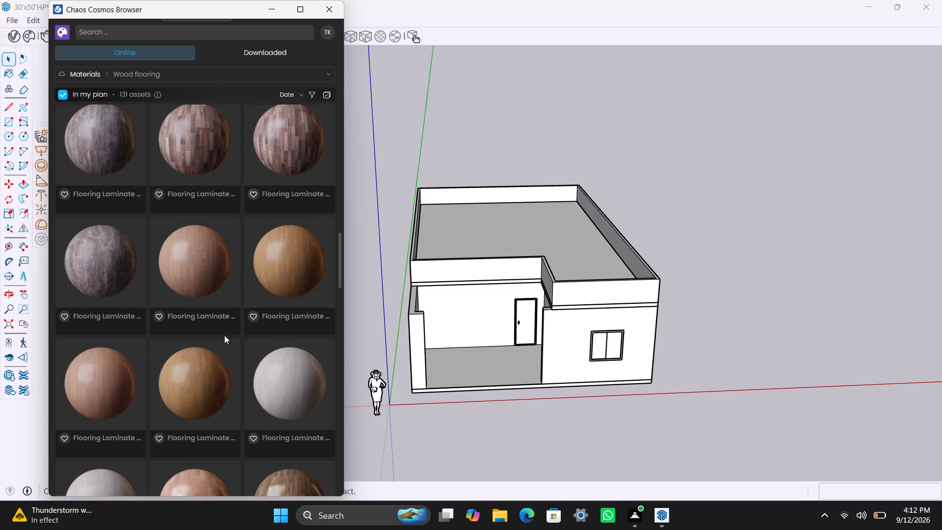
{"action": "scroll", "coordinate": [224, 335], "scroll_direction": "down", "scroll_amount": 1}
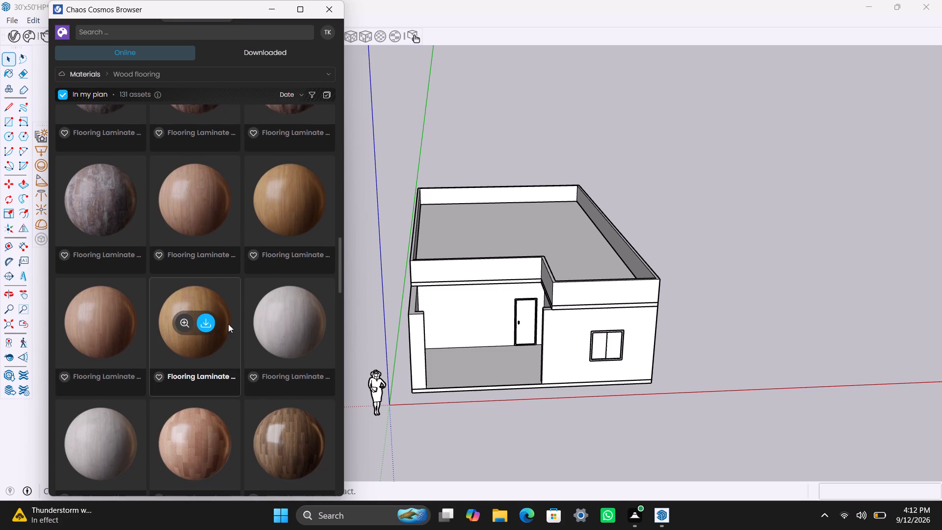
{"action": "left_click", "coordinate": [112, 323]}
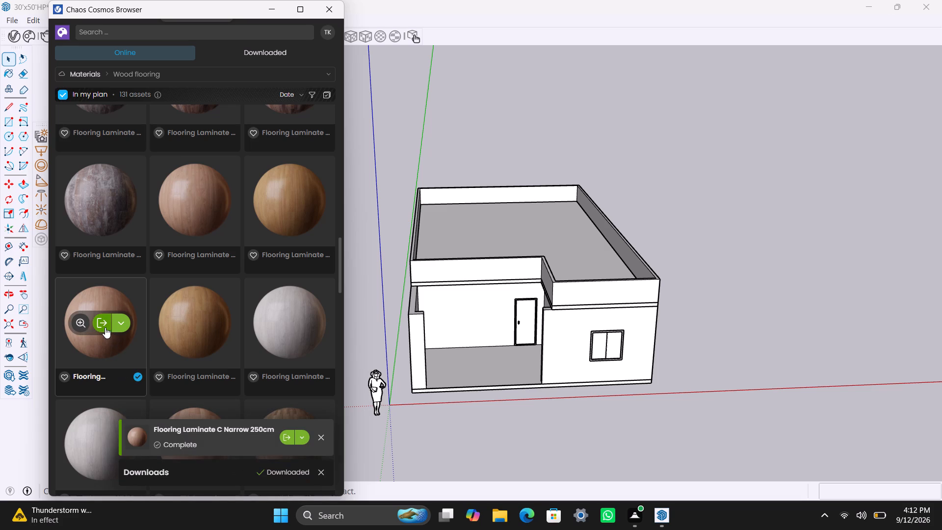
{"action": "left_click", "coordinate": [105, 327]}
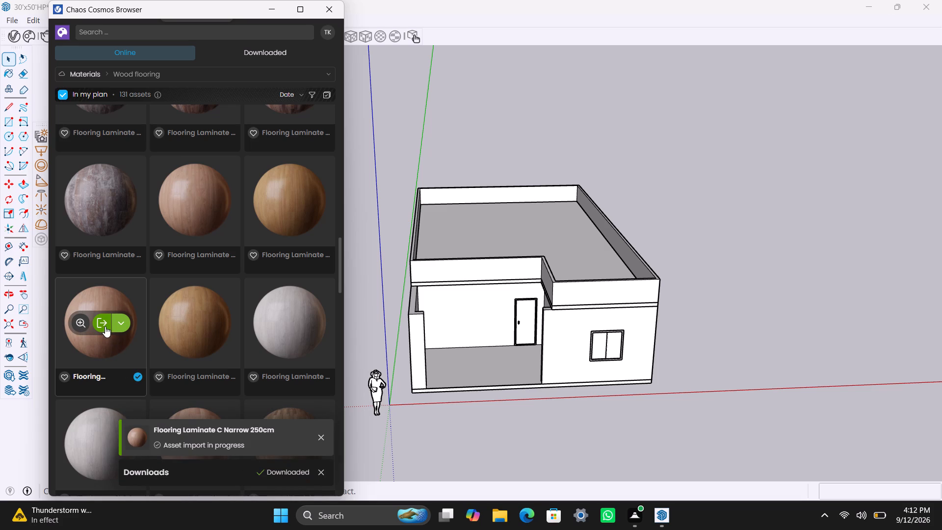
Look through the remaining wood tile, parquet and floor materials in the Wood flooring category for another suitable finish.
{"action": "scroll", "coordinate": [129, 339], "scroll_direction": "down", "scroll_amount": 3}
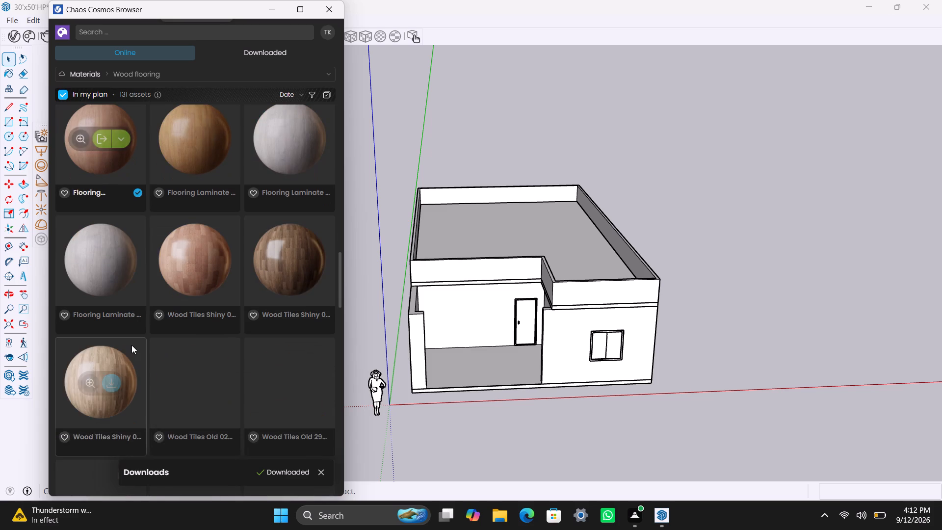
{"action": "scroll", "coordinate": [131, 345], "scroll_direction": "down", "scroll_amount": 5}
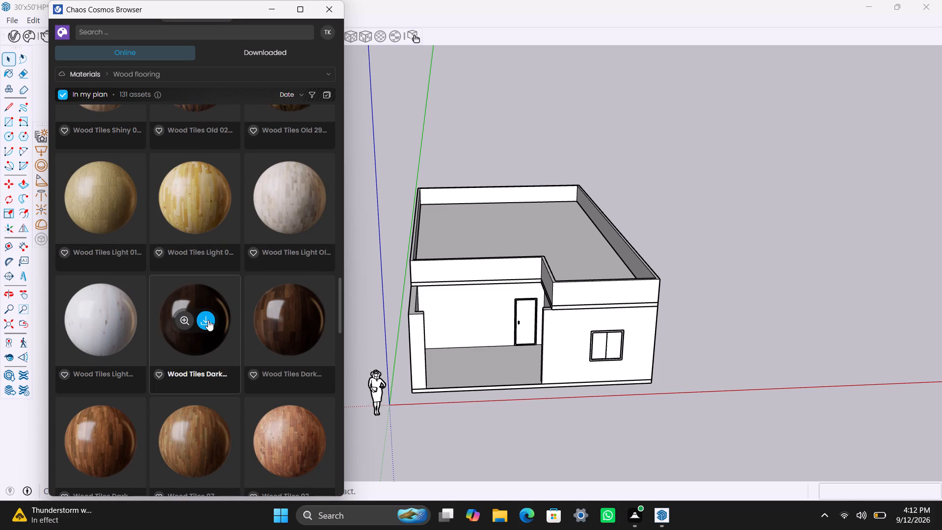
{"action": "scroll", "coordinate": [198, 333], "scroll_direction": "down", "scroll_amount": 5}
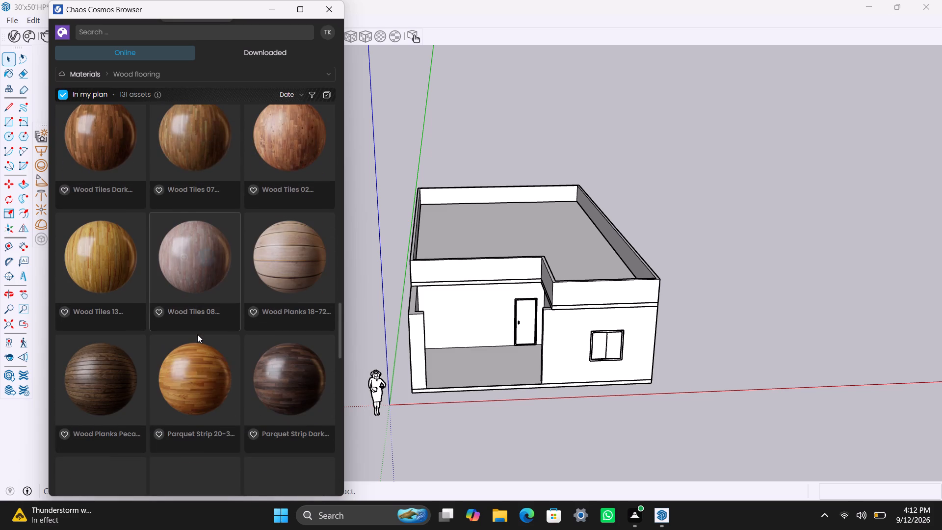
{"action": "scroll", "coordinate": [197, 334], "scroll_direction": "down", "scroll_amount": 3}
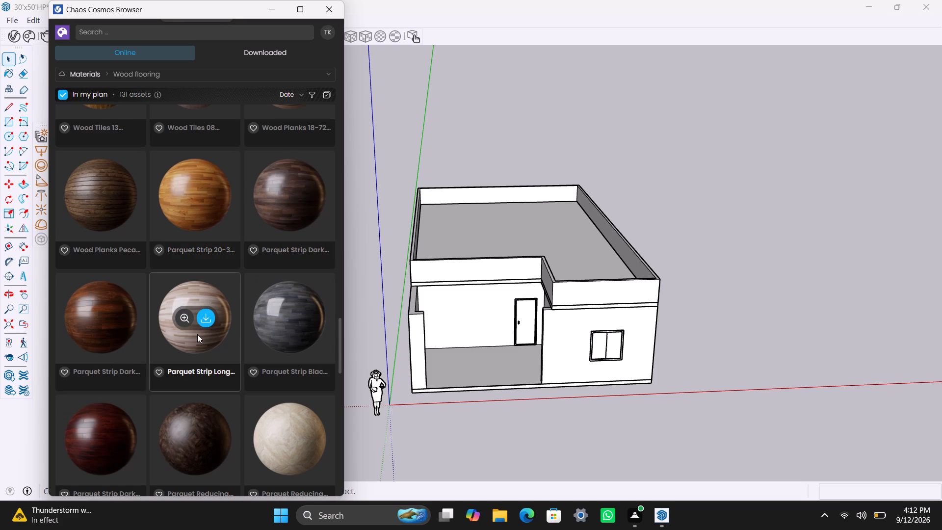
{"action": "scroll", "coordinate": [218, 356], "scroll_direction": "down", "scroll_amount": 4}
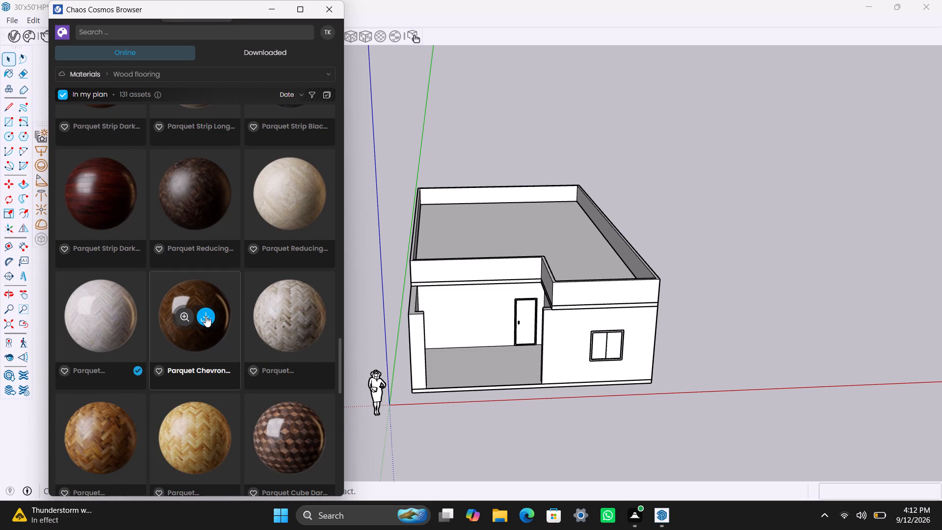
{"action": "scroll", "coordinate": [206, 316], "scroll_direction": "down", "scroll_amount": 2}
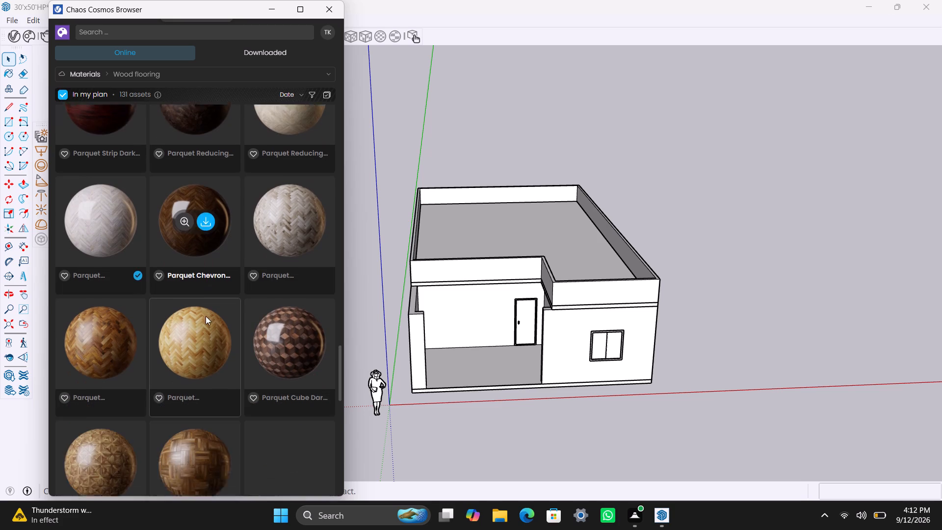
{"action": "scroll", "coordinate": [206, 316], "scroll_direction": "down", "scroll_amount": 5}
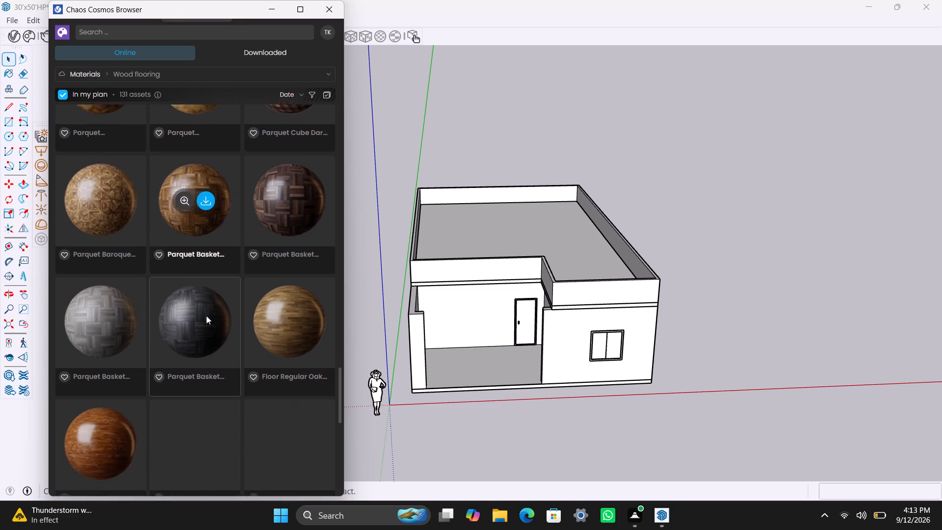
{"action": "scroll", "coordinate": [206, 316], "scroll_direction": "down", "scroll_amount": 14}
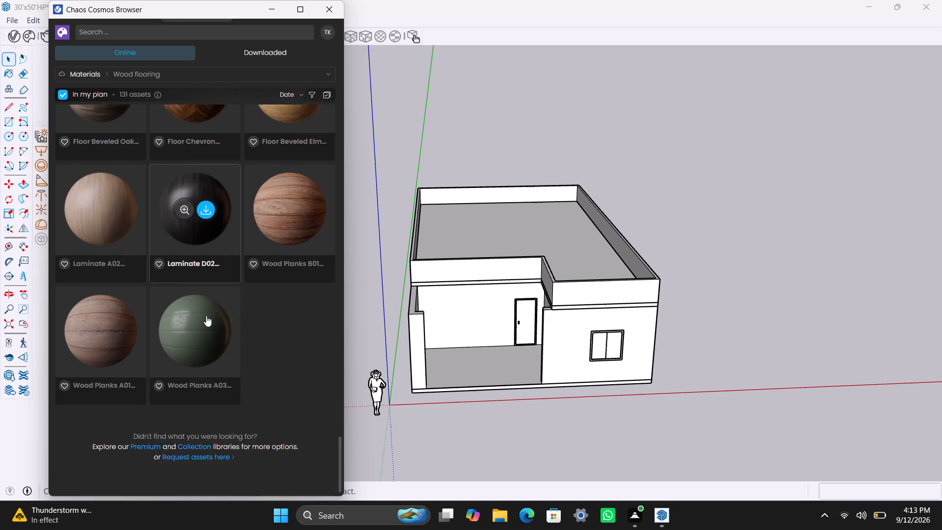
{"action": "scroll", "coordinate": [206, 316], "scroll_direction": "down", "scroll_amount": 2}
{"action": "scroll", "coordinate": [206, 316], "scroll_direction": "up", "scroll_amount": 20}
{"action": "scroll", "coordinate": [206, 316], "scroll_direction": "up", "scroll_amount": 2}
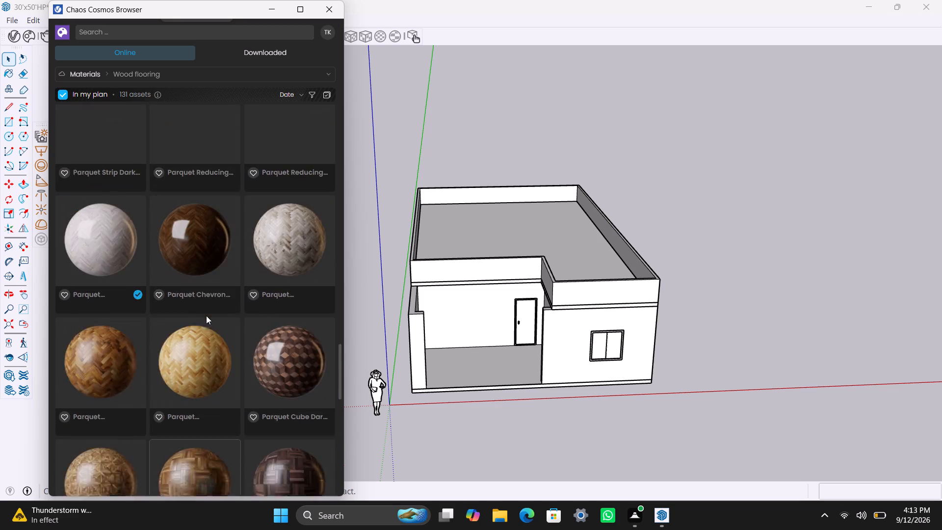
{"action": "scroll", "coordinate": [206, 316], "scroll_direction": "up", "scroll_amount": 1}
{"action": "scroll", "coordinate": [206, 315], "scroll_direction": "down", "scroll_amount": 18}
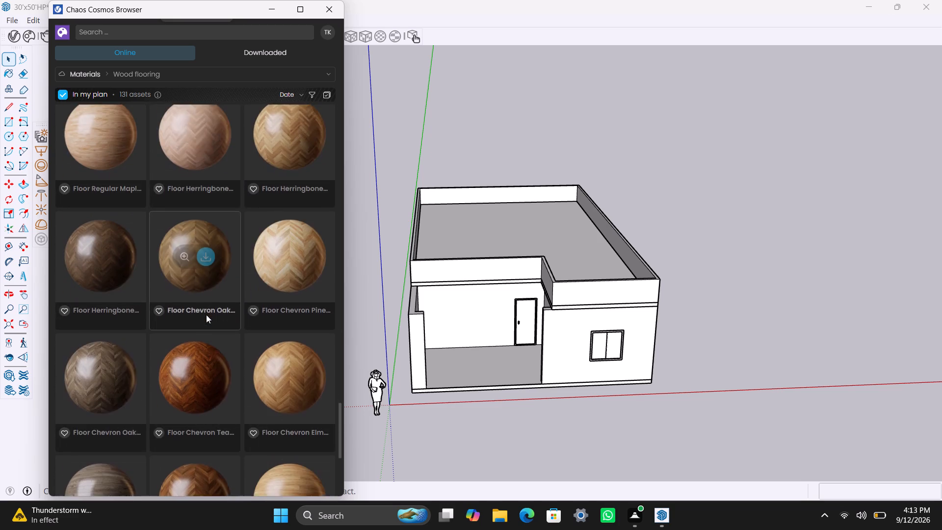
{"action": "scroll", "coordinate": [206, 315], "scroll_direction": "down", "scroll_amount": 4}
{"action": "scroll", "coordinate": [206, 315], "scroll_direction": "up", "scroll_amount": 20}
{"action": "scroll", "coordinate": [206, 315], "scroll_direction": "up", "scroll_amount": 1}
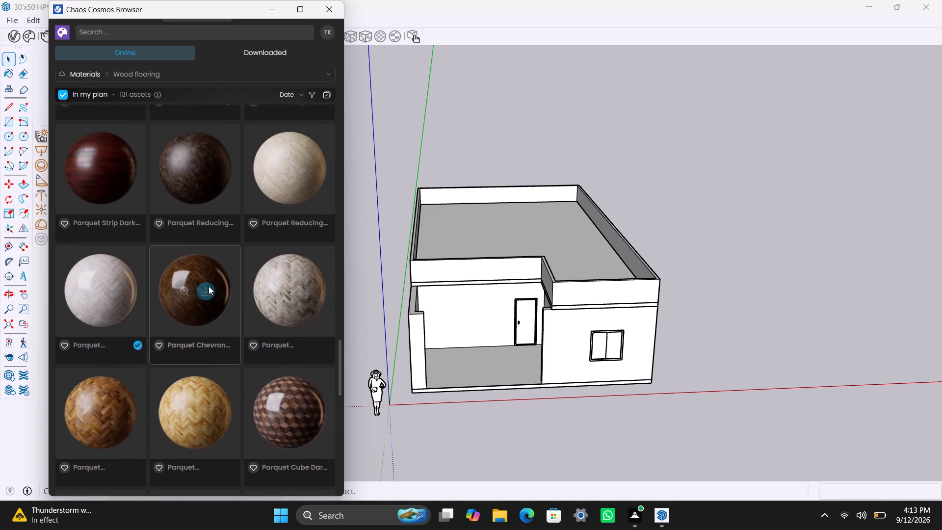
{"action": "scroll", "coordinate": [209, 286], "scroll_direction": "up", "scroll_amount": 20}
{"action": "scroll", "coordinate": [209, 286], "scroll_direction": "up", "scroll_amount": 9}
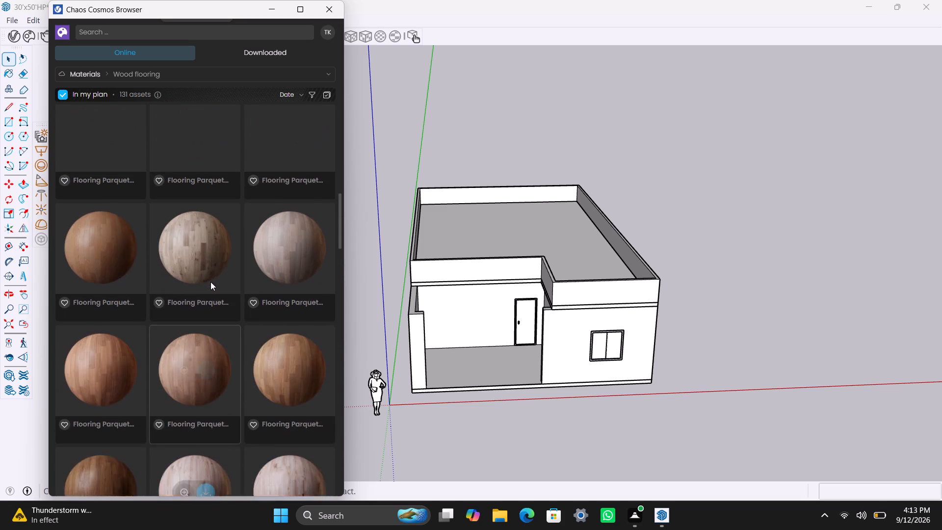
{"action": "scroll", "coordinate": [210, 282], "scroll_direction": "up", "scroll_amount": 20}
{"action": "scroll", "coordinate": [210, 282], "scroll_direction": "up", "scroll_amount": 2}
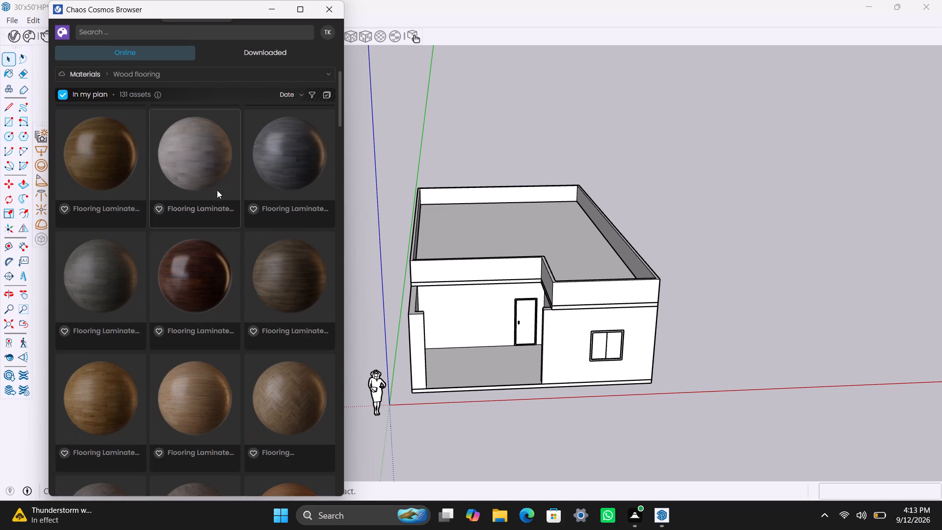
Examine the brick materials in the Bricks category of Materials for a suitable wall finish.
{"action": "left_click", "coordinate": [164, 72]}
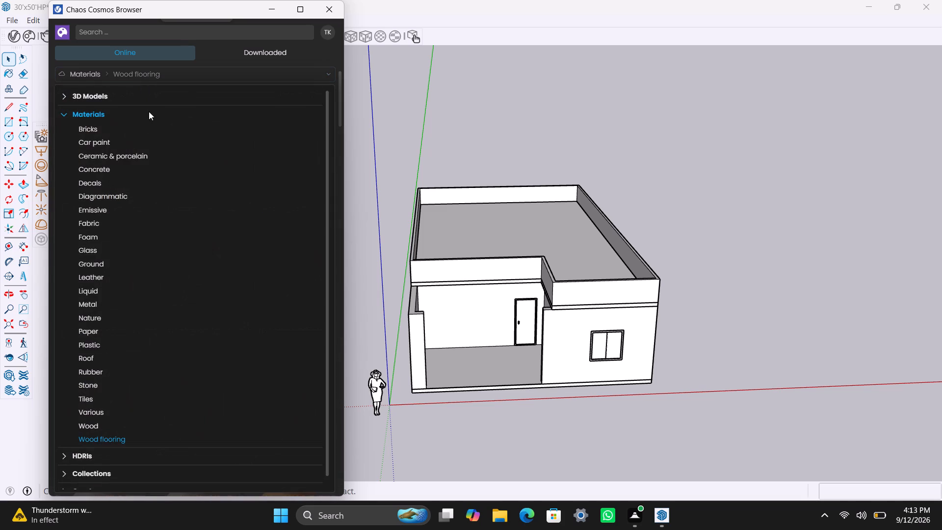
{"action": "left_click", "coordinate": [101, 129]}
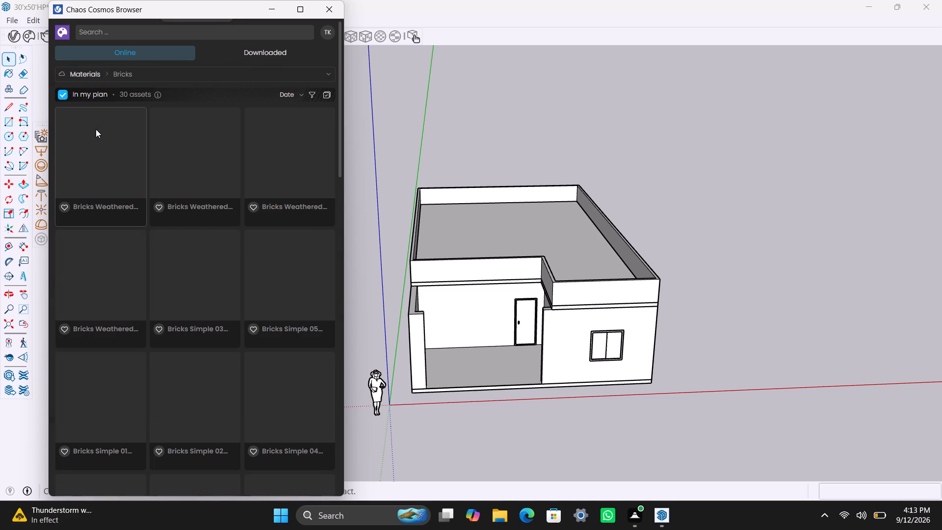
{"action": "scroll", "coordinate": [216, 318], "scroll_direction": "down", "scroll_amount": 4}
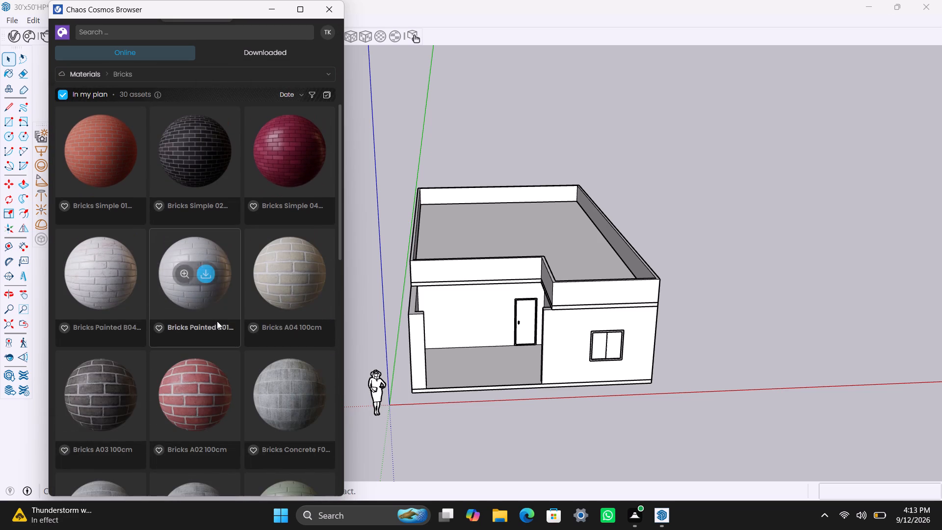
{"action": "scroll", "coordinate": [217, 320], "scroll_direction": "down", "scroll_amount": 15}
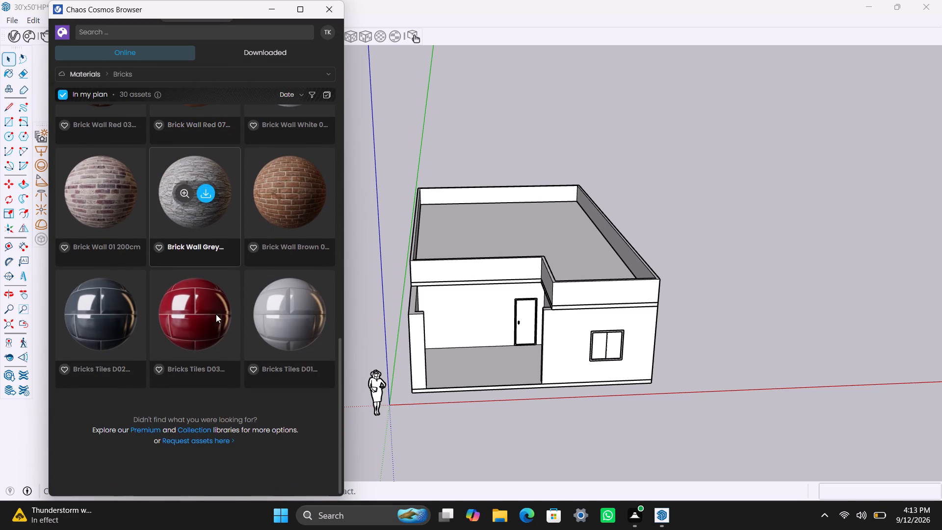
{"action": "scroll", "coordinate": [216, 314], "scroll_direction": "down", "scroll_amount": 1}
Examine the wall, floor and panel materials in the Concrete category of Materials for a suitable finish.
{"action": "left_click", "coordinate": [135, 75]}
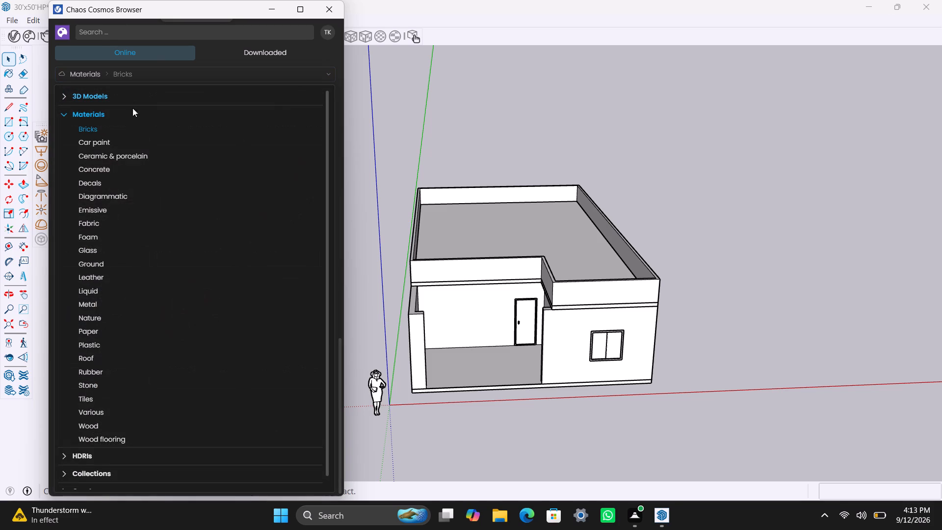
{"action": "left_click", "coordinate": [127, 168]}
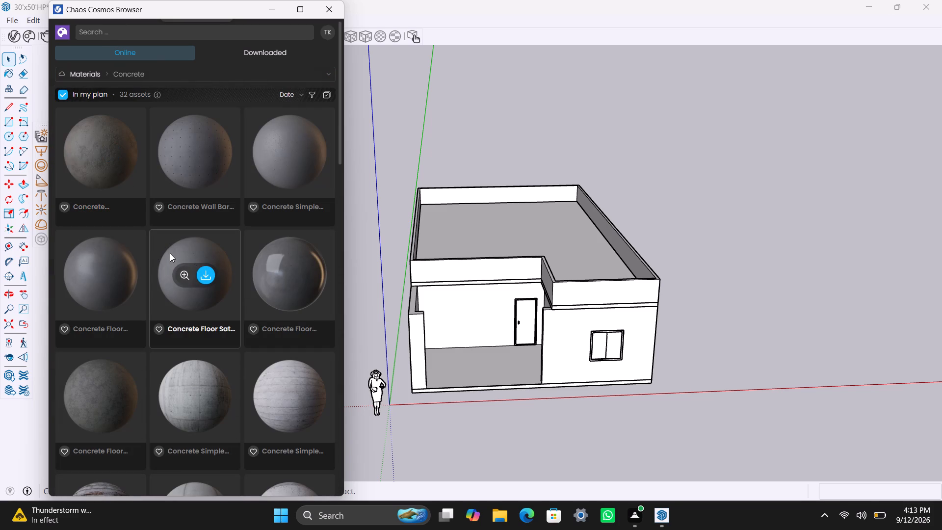
{"action": "scroll", "coordinate": [170, 257], "scroll_direction": "down", "scroll_amount": 4}
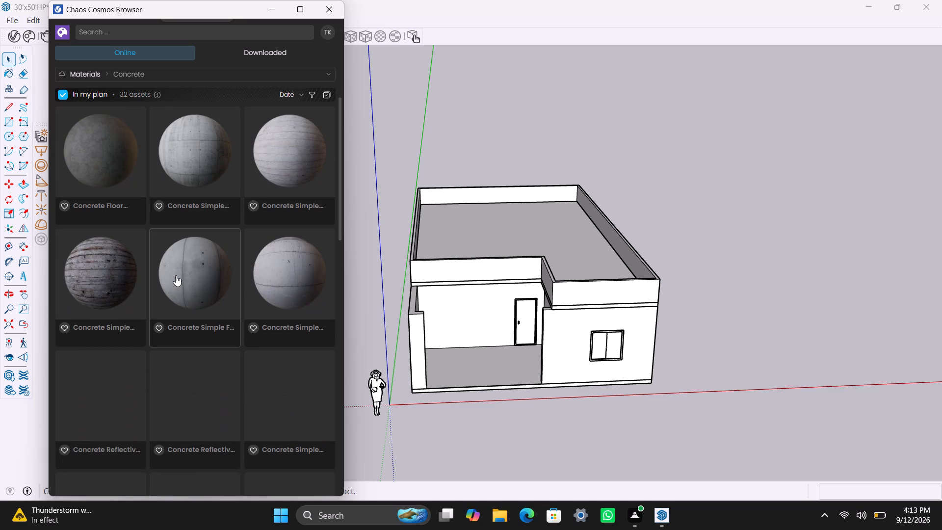
{"action": "scroll", "coordinate": [176, 275], "scroll_direction": "down", "scroll_amount": 9}
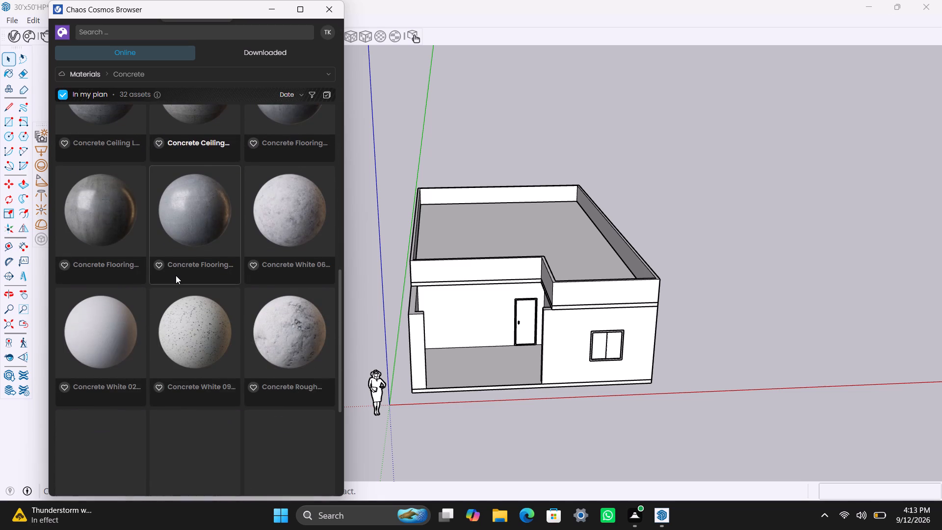
{"action": "scroll", "coordinate": [176, 275], "scroll_direction": "down", "scroll_amount": 3}
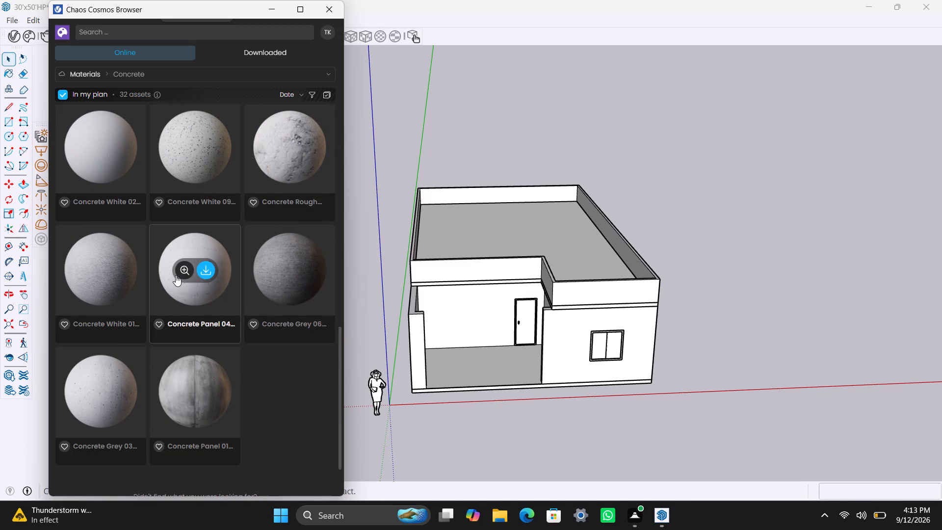
{"action": "scroll", "coordinate": [176, 275], "scroll_direction": "down", "scroll_amount": 2}
{"action": "scroll", "coordinate": [176, 275], "scroll_direction": "up", "scroll_amount": 4}
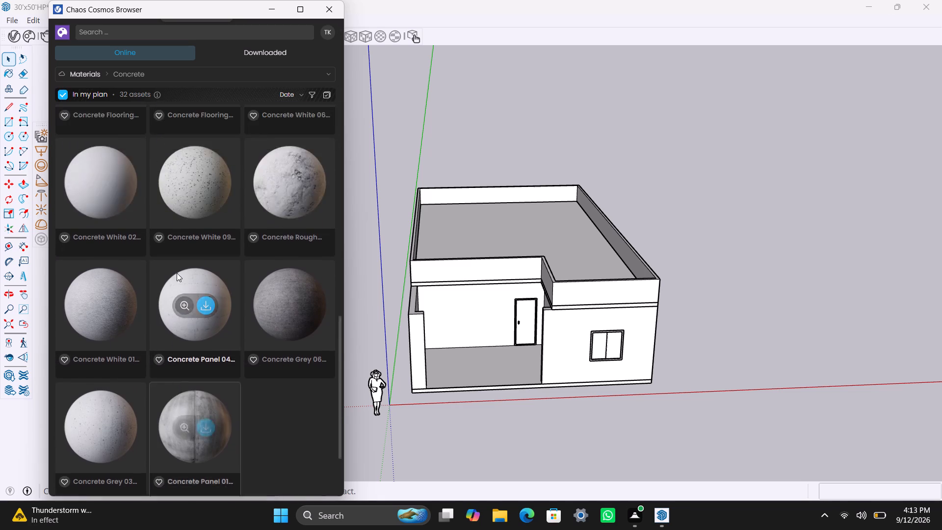
{"action": "scroll", "coordinate": [177, 273], "scroll_direction": "up", "scroll_amount": 9}
Check the Decals and Nature categories of Materials for a suitable wall finish.
{"action": "left_click", "coordinate": [163, 73]}
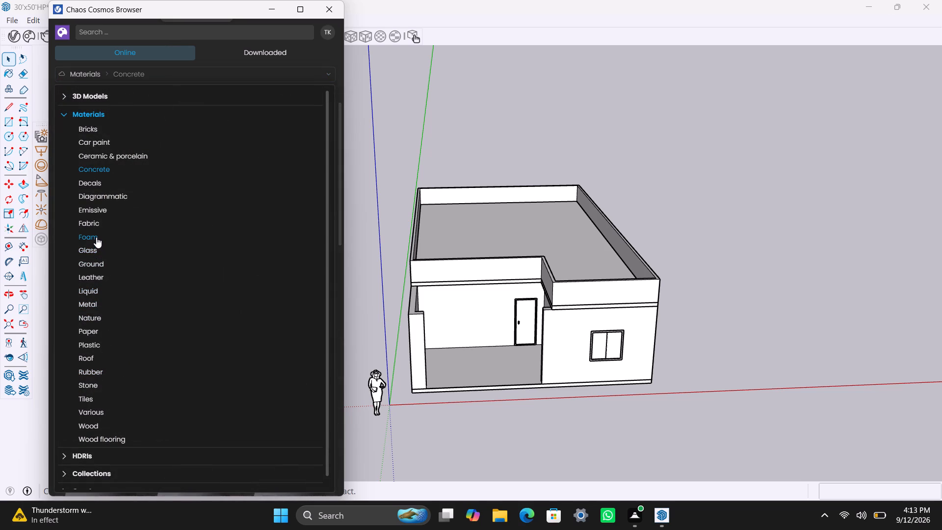
{"action": "left_click", "coordinate": [101, 188]}
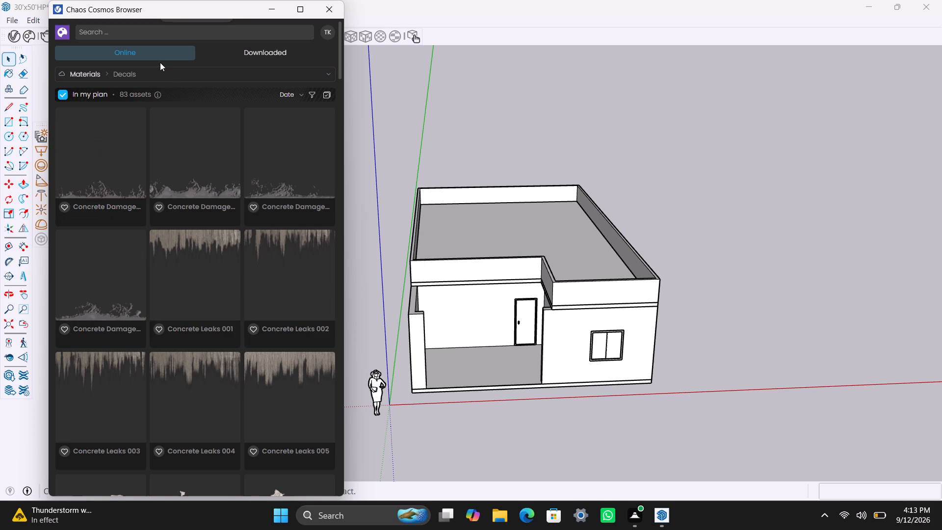
{"action": "left_click", "coordinate": [162, 76]}
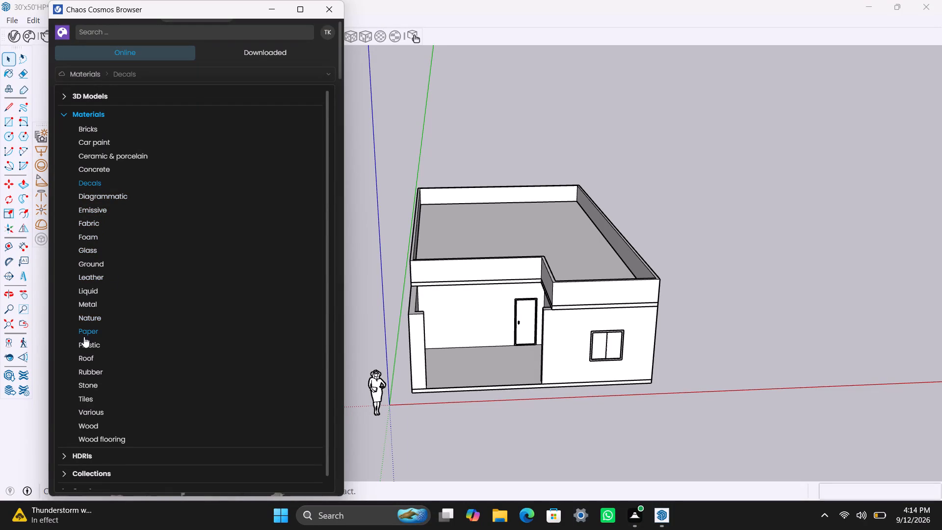
{"action": "left_click", "coordinate": [84, 318]}
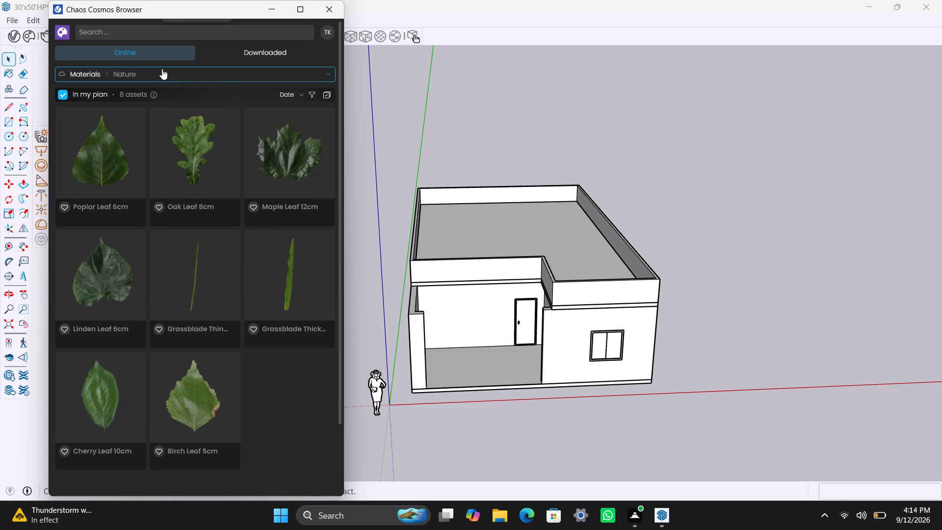
Find Paper A 20cm in the Paper category of Materials, download it and import it into the scene.
{"action": "left_click", "coordinate": [162, 69]}
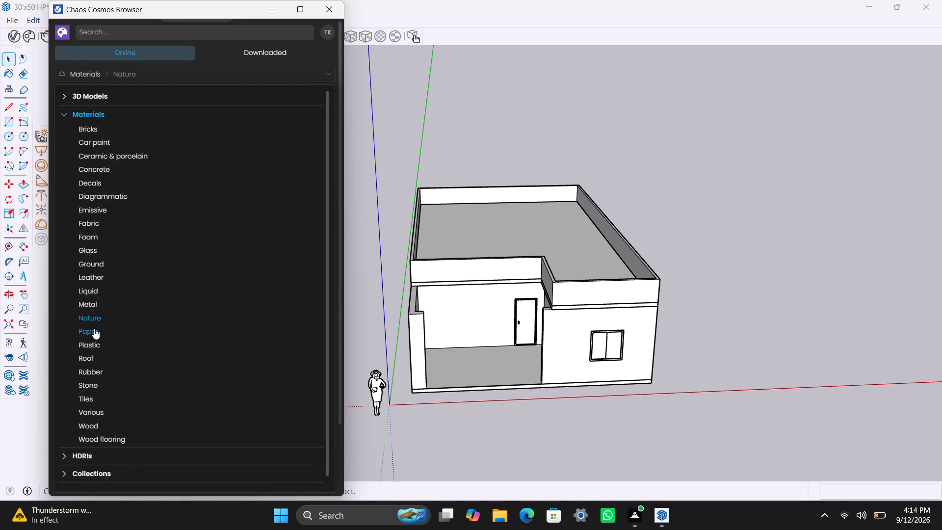
{"action": "left_click", "coordinate": [94, 328]}
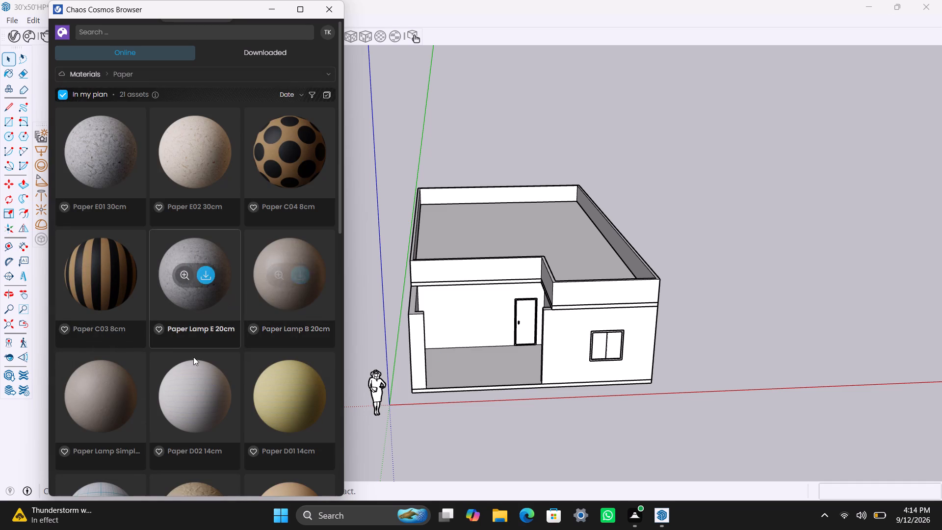
{"action": "scroll", "coordinate": [265, 381], "scroll_direction": "down", "scroll_amount": 2}
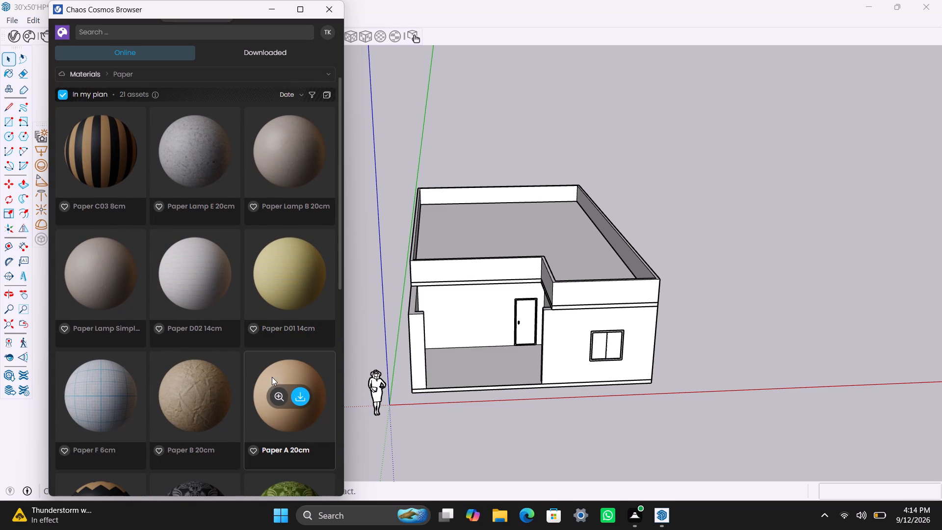
{"action": "scroll", "coordinate": [273, 380], "scroll_direction": "down", "scroll_amount": 2}
{"action": "left_click", "coordinate": [294, 275]}
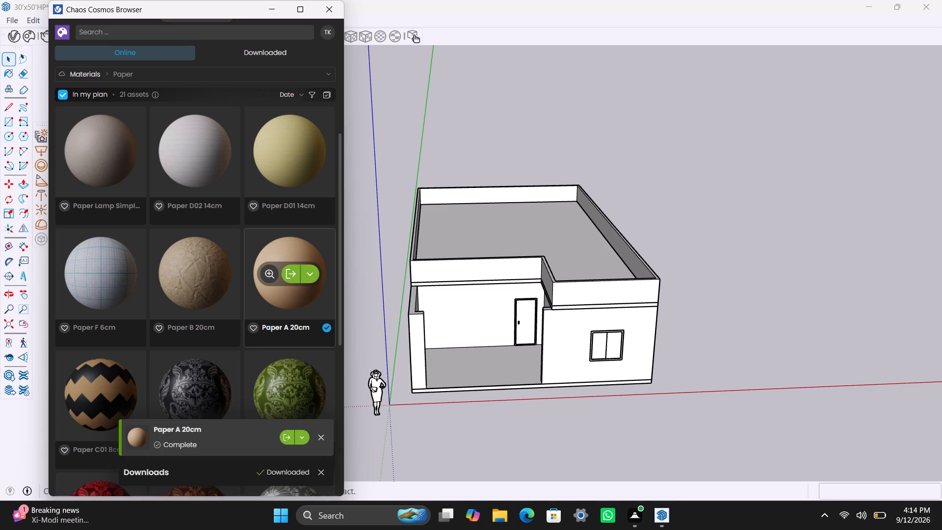
{"action": "left_click", "coordinate": [294, 277]}
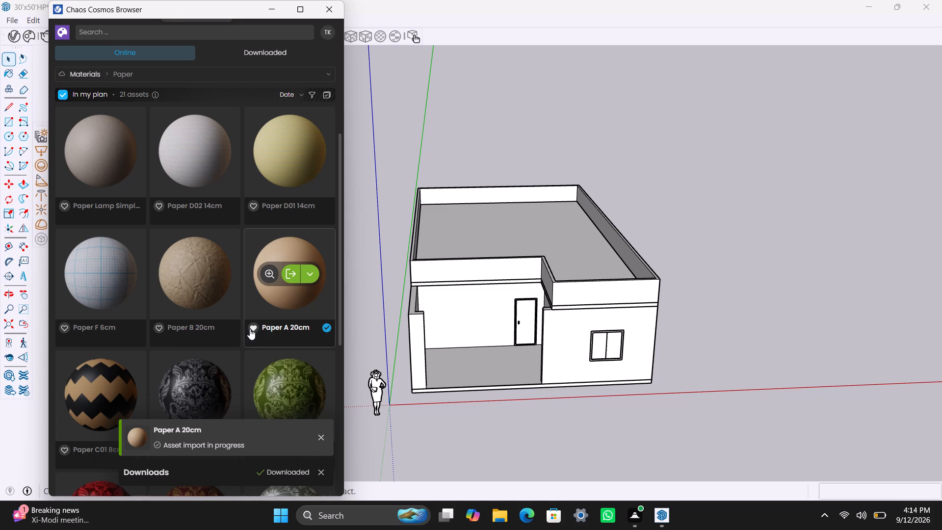
Look through the remaining paper and wallpaper materials in the Paper category for another suitable finish.
{"action": "scroll", "coordinate": [252, 364], "scroll_direction": "down", "scroll_amount": 2}
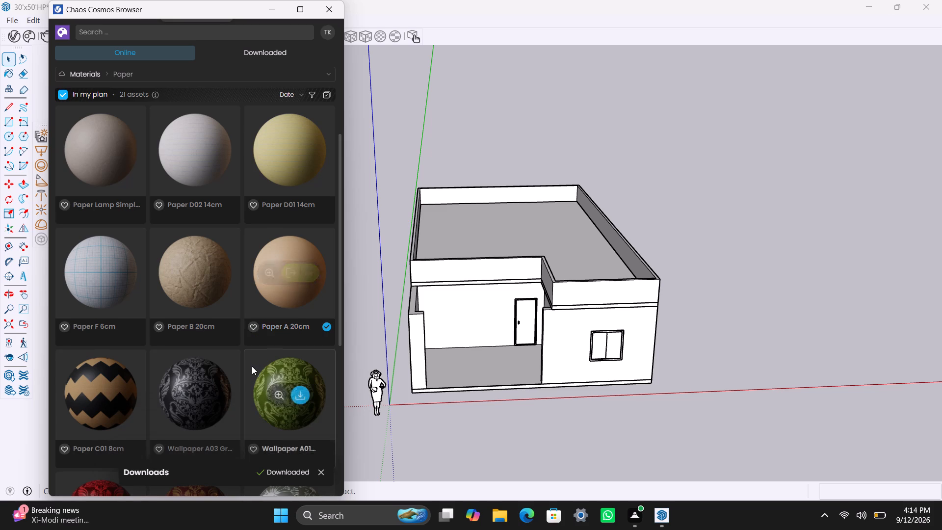
{"action": "scroll", "coordinate": [252, 366], "scroll_direction": "down", "scroll_amount": 1}
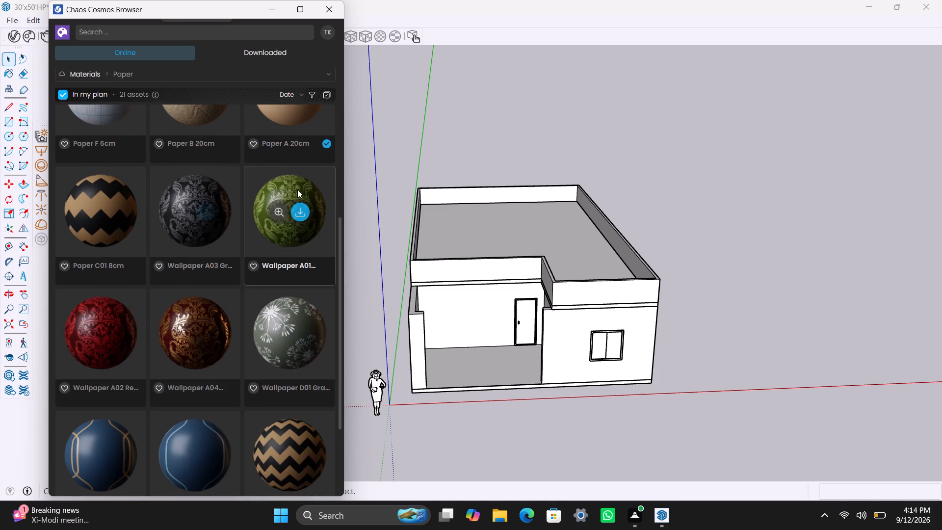
{"action": "scroll", "coordinate": [273, 353], "scroll_direction": "down", "scroll_amount": 3}
{"action": "scroll", "coordinate": [285, 348], "scroll_direction": "up", "scroll_amount": 1}
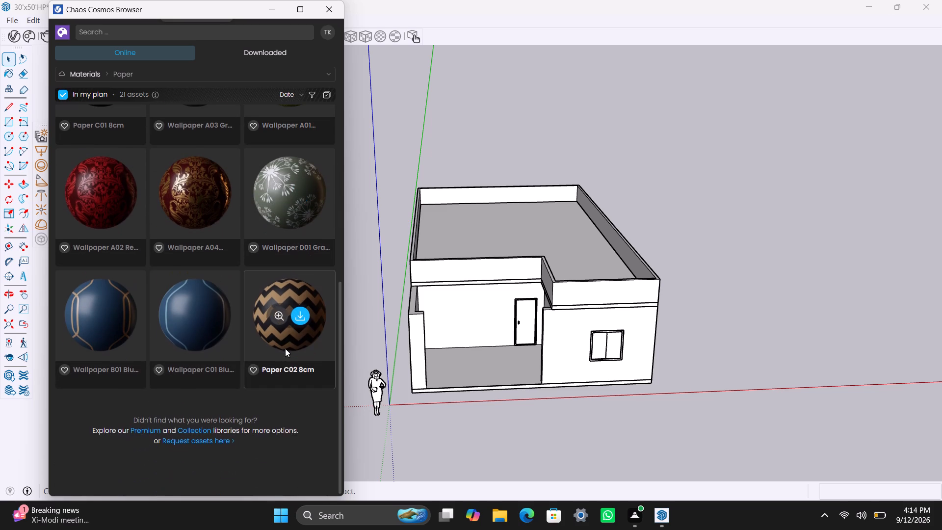
{"action": "scroll", "coordinate": [285, 348], "scroll_direction": "up", "scroll_amount": 9}
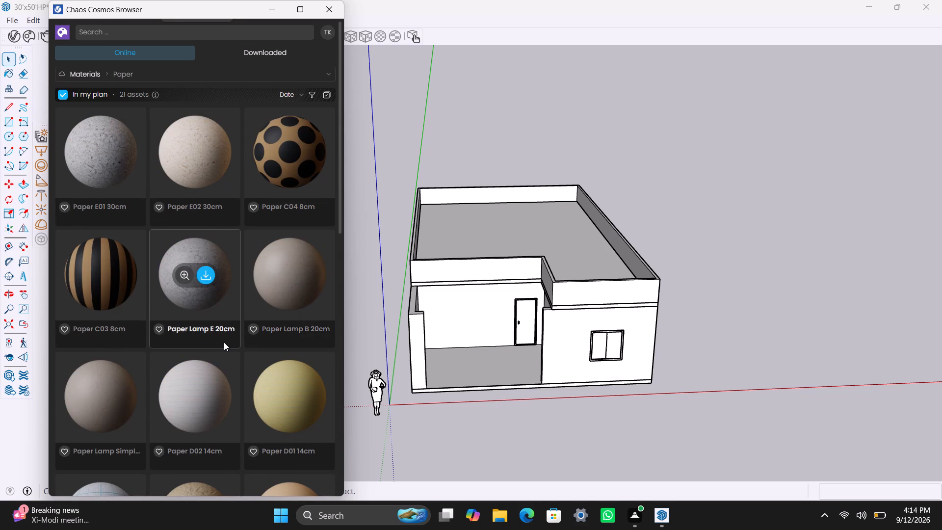
{"action": "scroll", "coordinate": [222, 341], "scroll_direction": "up", "scroll_amount": 4}
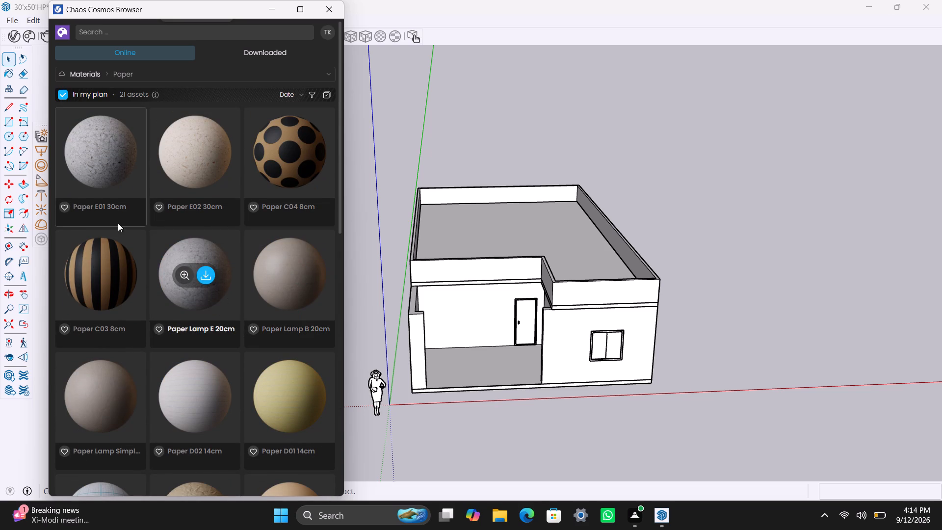
Find Granite Black Pearl 150cm in the Stone category of Materials, download it and import it into the scene.
{"action": "left_click", "coordinate": [138, 71]}
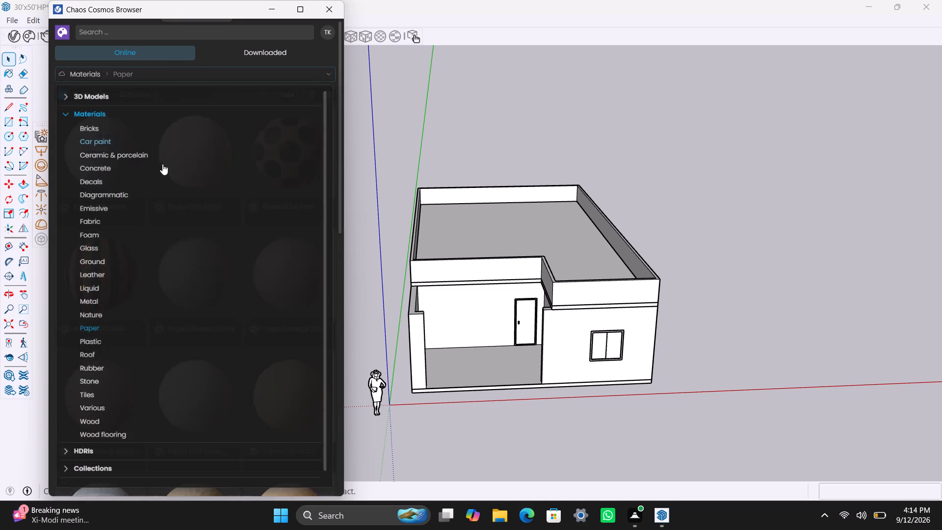
{"action": "left_click", "coordinate": [95, 382]}
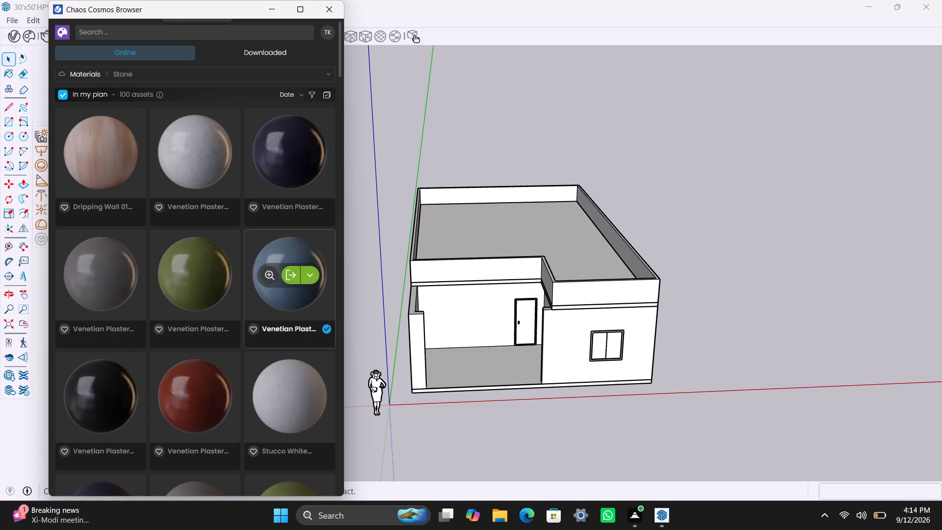
{"action": "scroll", "coordinate": [281, 277], "scroll_direction": "down", "scroll_amount": 9}
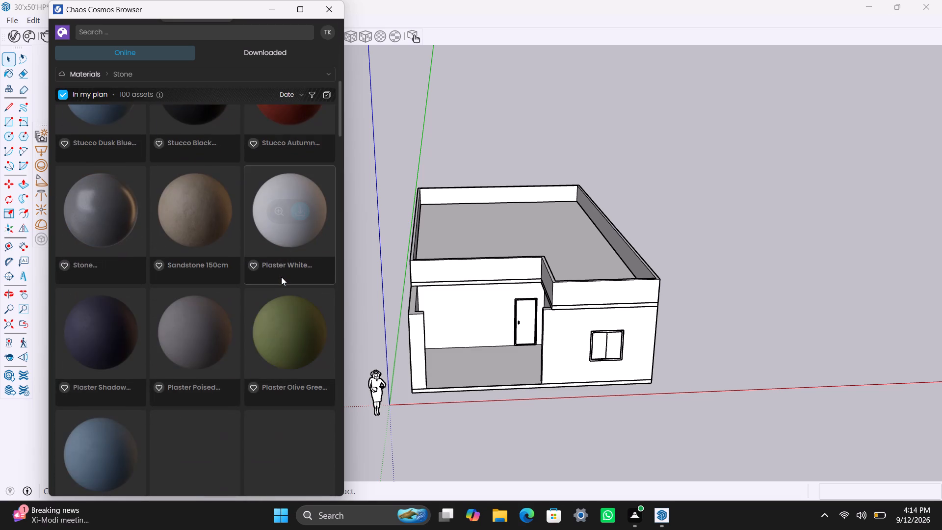
{"action": "scroll", "coordinate": [281, 277], "scroll_direction": "up", "scroll_amount": 3}
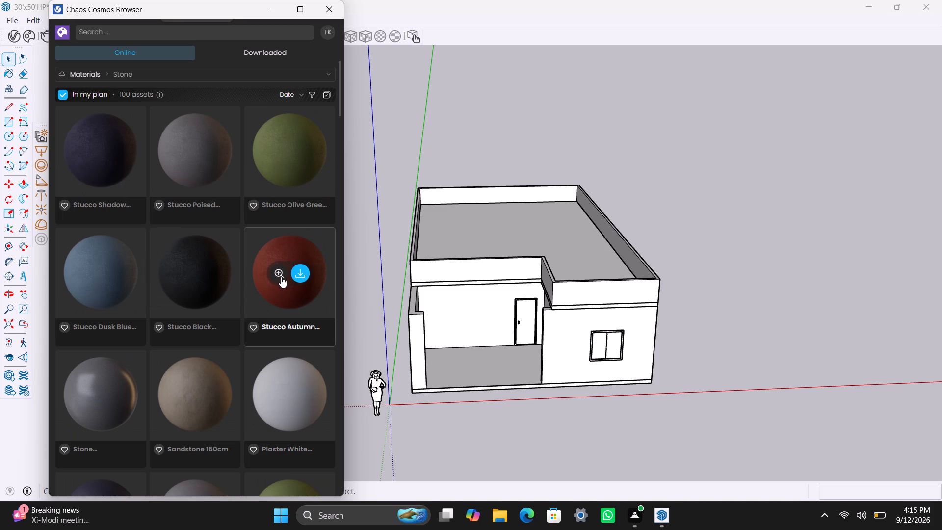
{"action": "scroll", "coordinate": [281, 277], "scroll_direction": "down", "scroll_amount": 2}
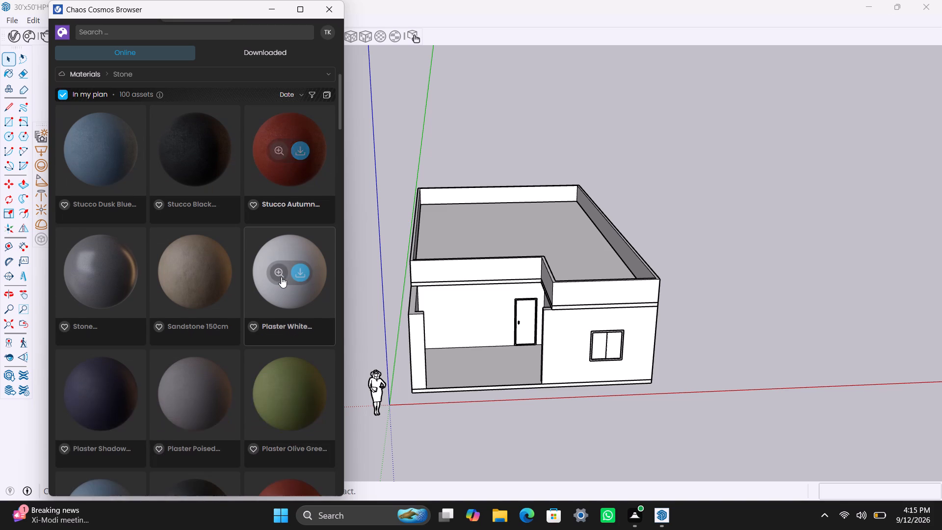
{"action": "scroll", "coordinate": [281, 277], "scroll_direction": "down", "scroll_amount": 2}
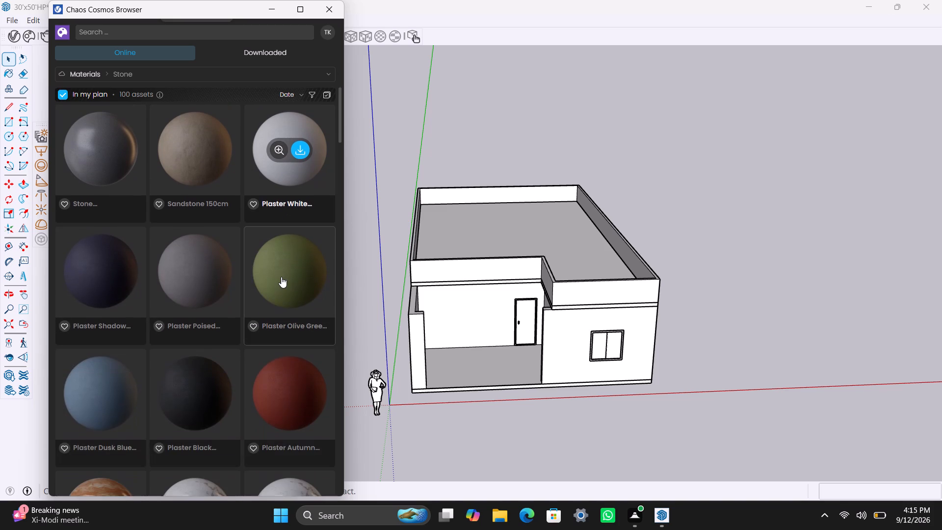
{"action": "scroll", "coordinate": [281, 277], "scroll_direction": "down", "scroll_amount": 2}
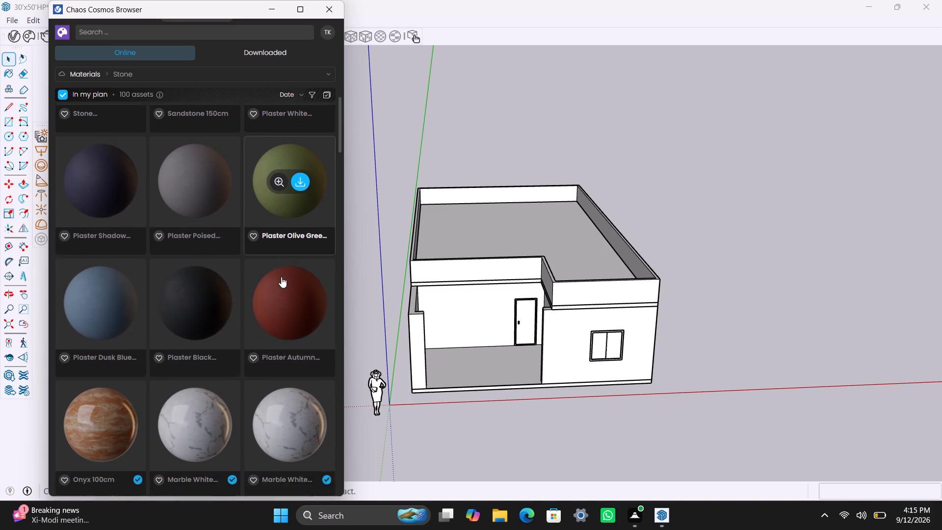
{"action": "scroll", "coordinate": [281, 277], "scroll_direction": "down", "scroll_amount": 3}
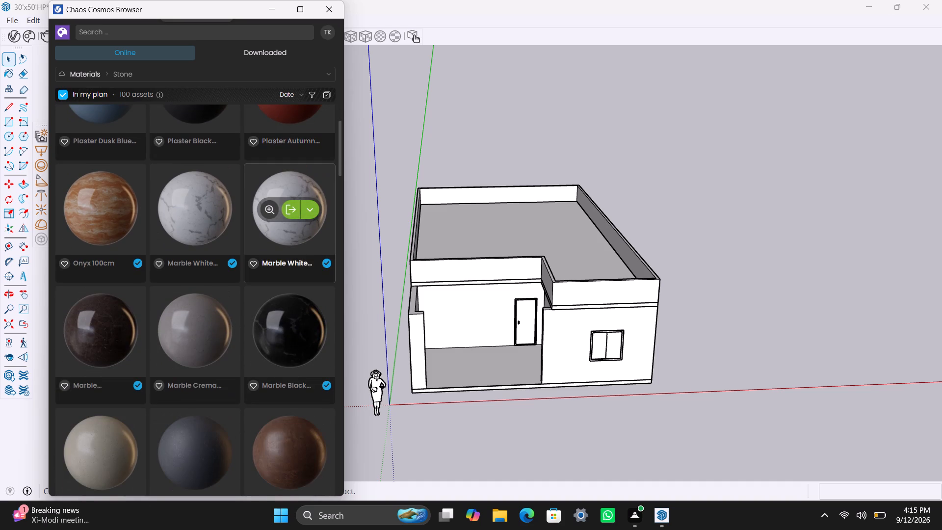
{"action": "scroll", "coordinate": [281, 277], "scroll_direction": "down", "scroll_amount": 3}
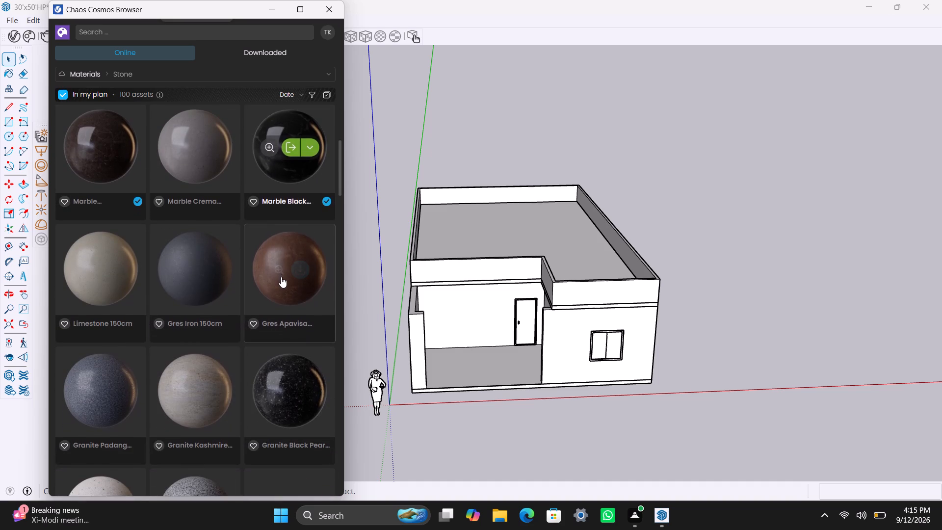
{"action": "scroll", "coordinate": [281, 277], "scroll_direction": "down", "scroll_amount": 2}
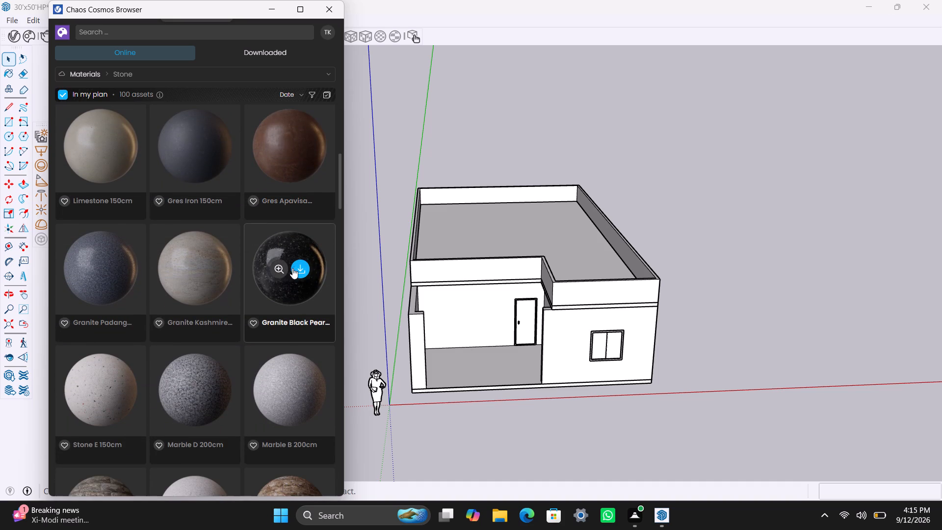
{"action": "left_click", "coordinate": [296, 268]}
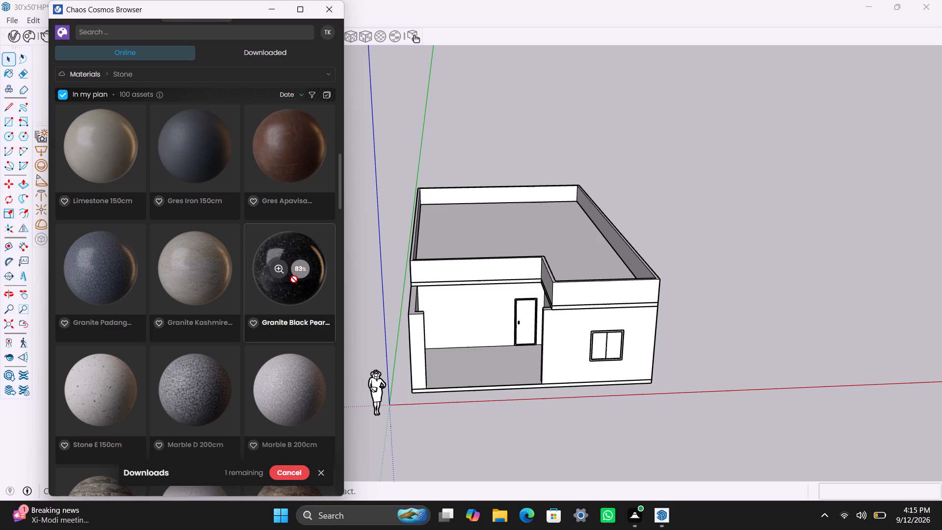
{"action": "left_click", "coordinate": [294, 273]}
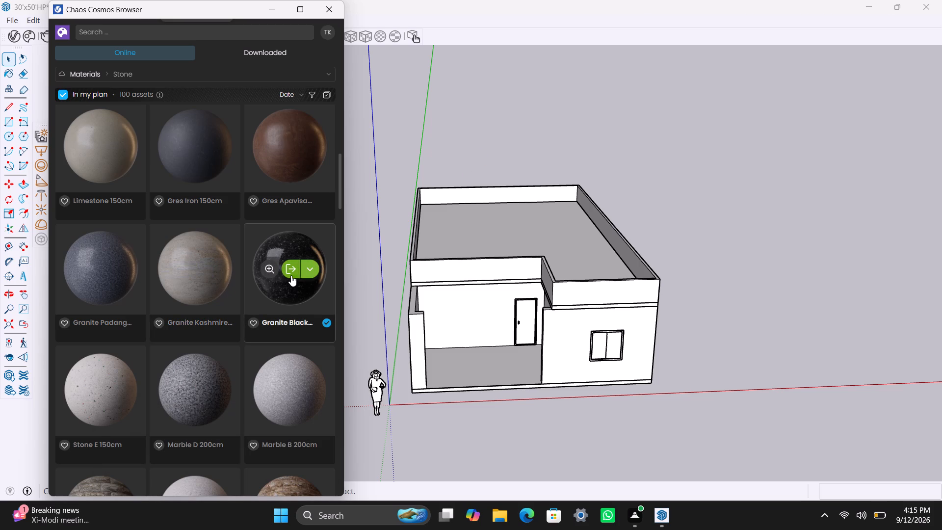
Open the V-Ray Asset Editor to check the materials imported into the scene.
{"action": "left_click", "coordinate": [9, 32]}
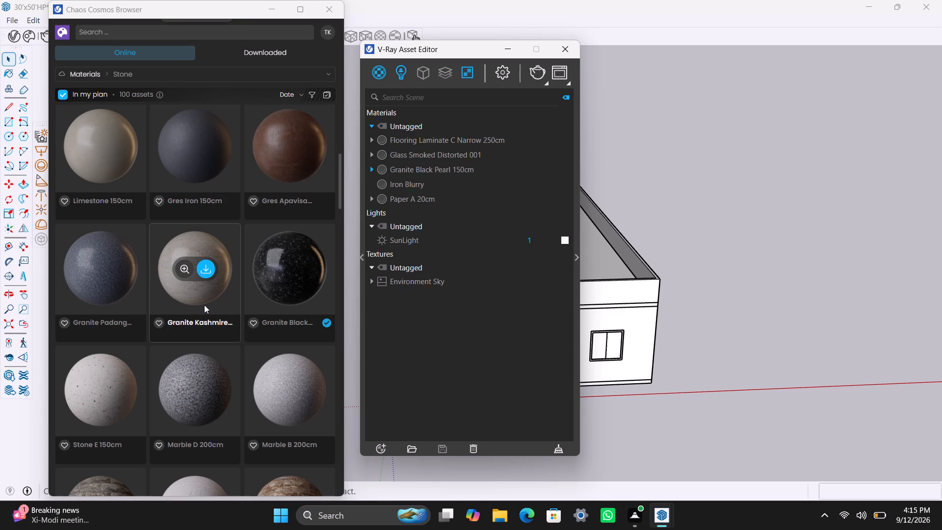
Look through the granite, marble, stucco, rock and plaster materials down to the end of the Stone category.
{"action": "scroll", "coordinate": [185, 361], "scroll_direction": "up", "scroll_amount": 2}
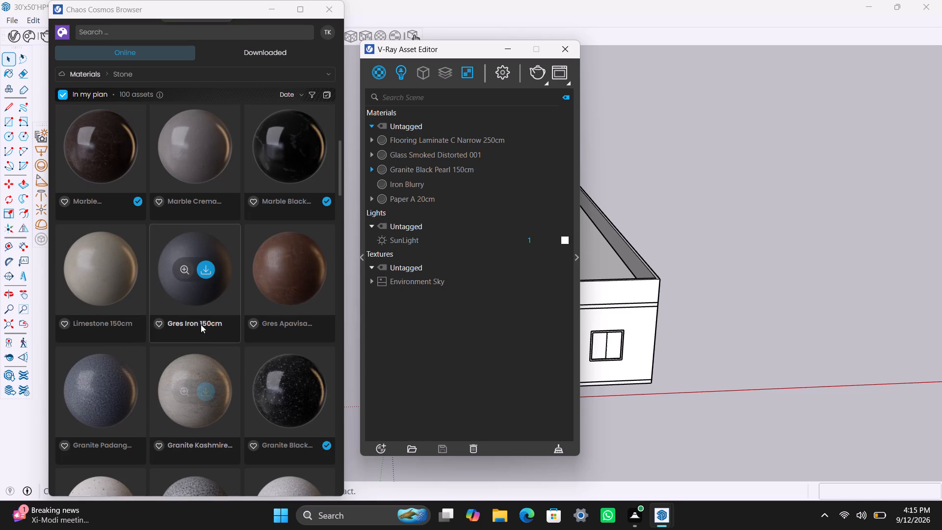
{"action": "scroll", "coordinate": [203, 318], "scroll_direction": "down", "scroll_amount": 7}
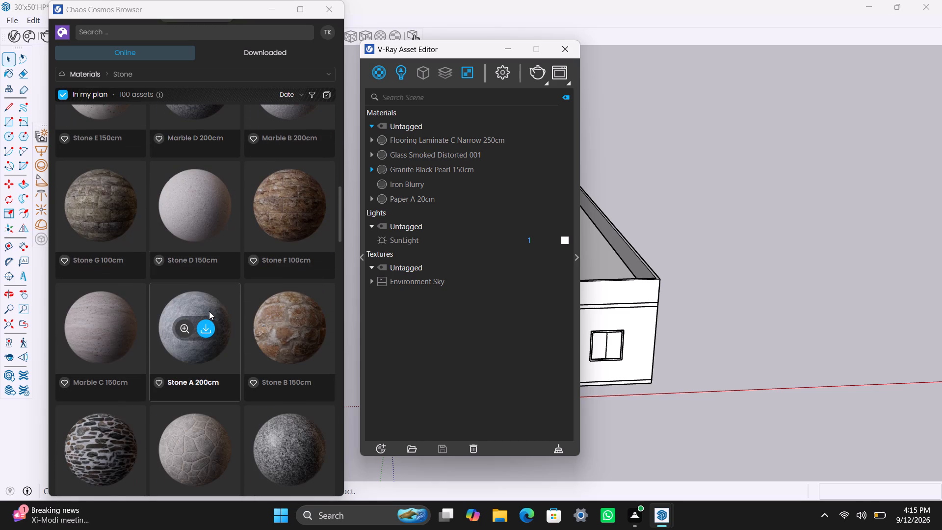
{"action": "scroll", "coordinate": [209, 311], "scroll_direction": "down", "scroll_amount": 11}
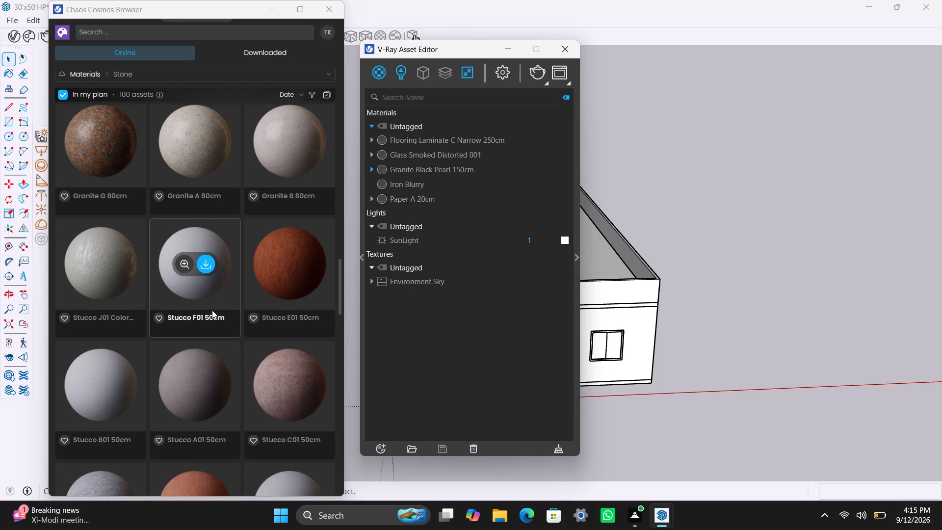
{"action": "scroll", "coordinate": [212, 310], "scroll_direction": "down", "scroll_amount": 3}
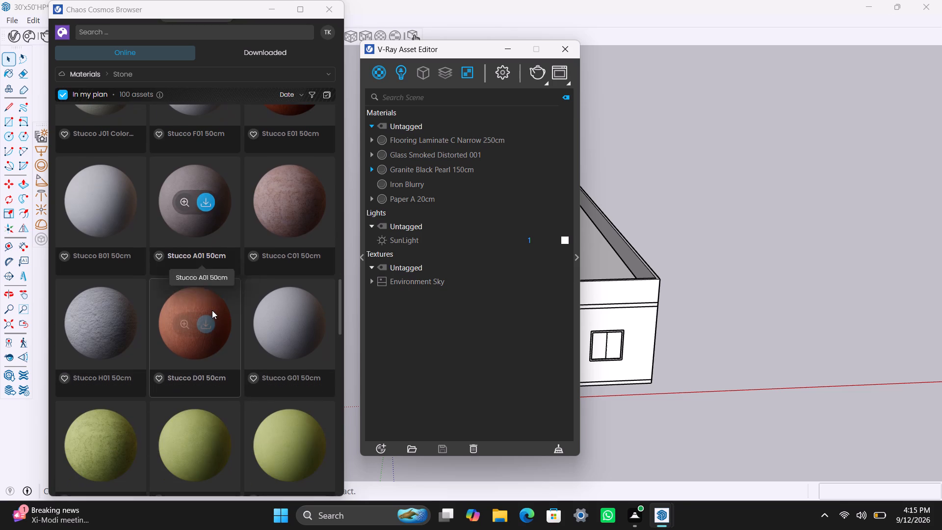
{"action": "scroll", "coordinate": [212, 310], "scroll_direction": "up", "scroll_amount": 2}
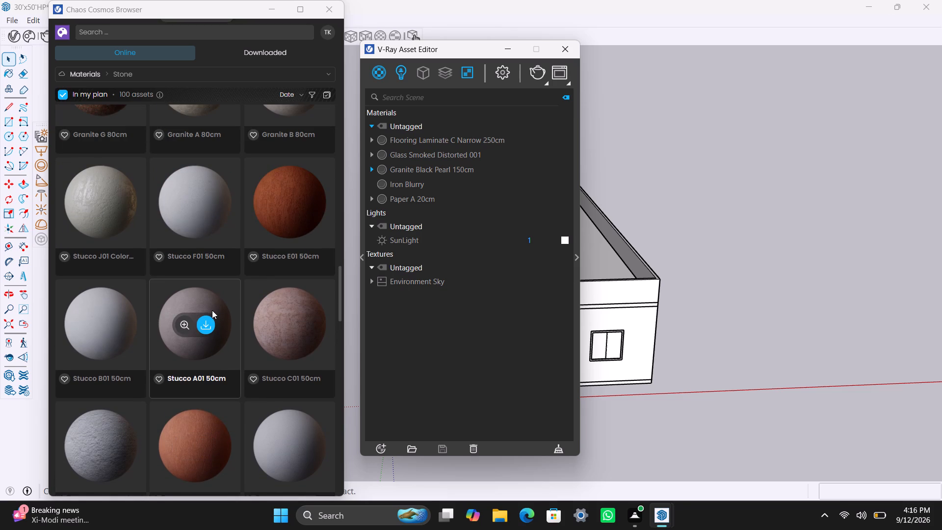
{"action": "scroll", "coordinate": [212, 310], "scroll_direction": "down", "scroll_amount": 2}
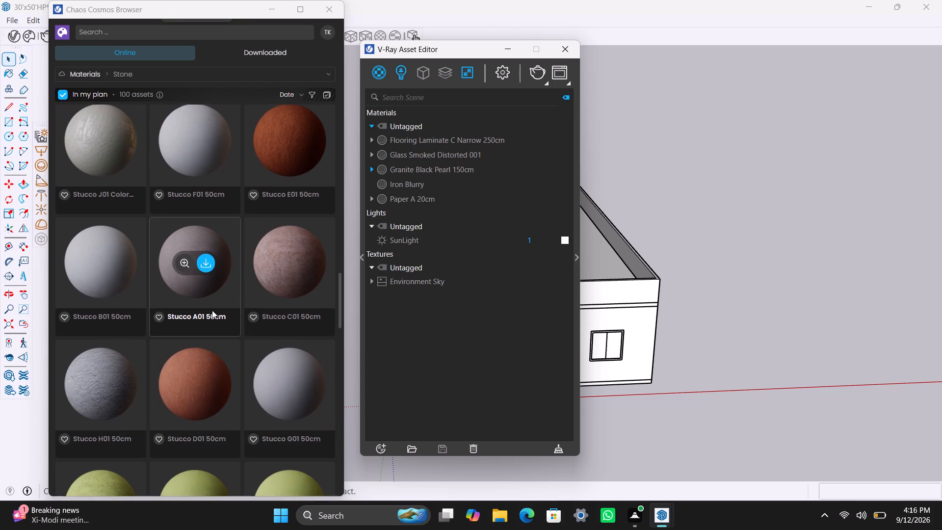
{"action": "scroll", "coordinate": [212, 310], "scroll_direction": "down", "scroll_amount": 10}
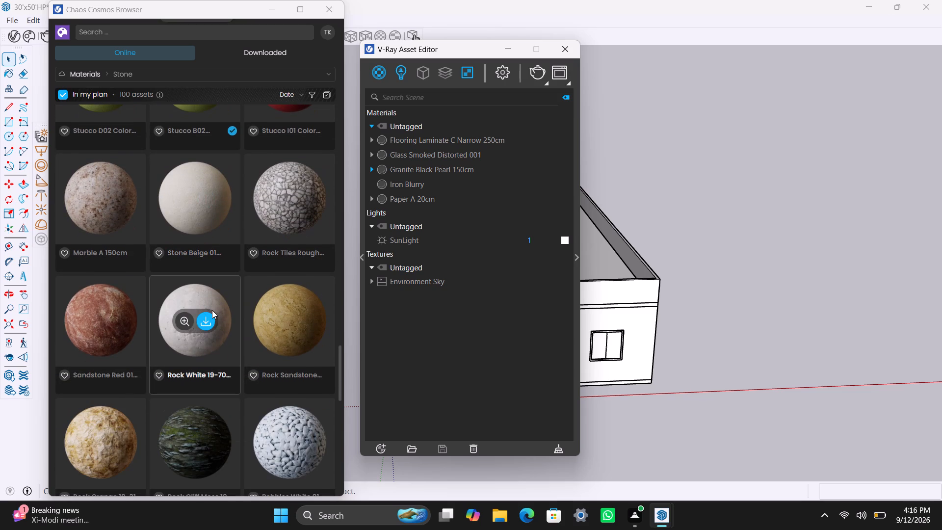
{"action": "scroll", "coordinate": [212, 310], "scroll_direction": "down", "scroll_amount": 6}
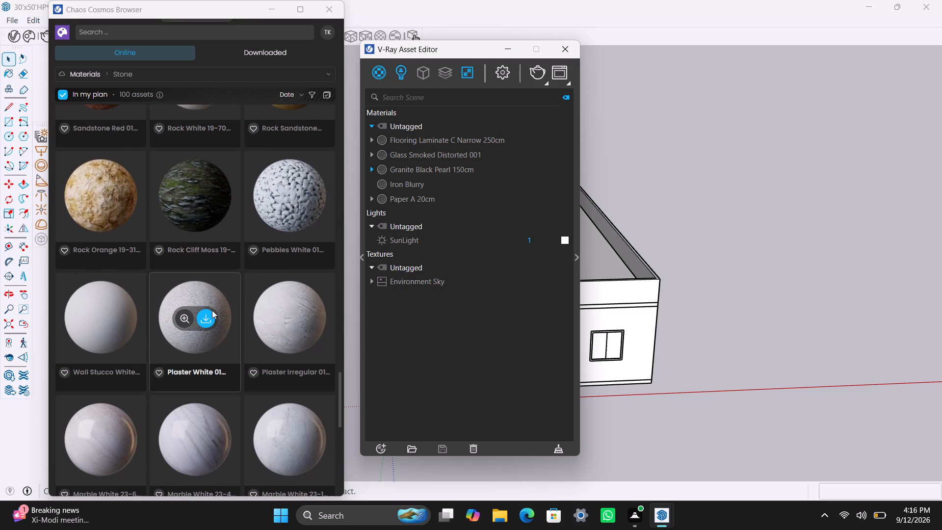
{"action": "scroll", "coordinate": [212, 310], "scroll_direction": "down", "scroll_amount": 6}
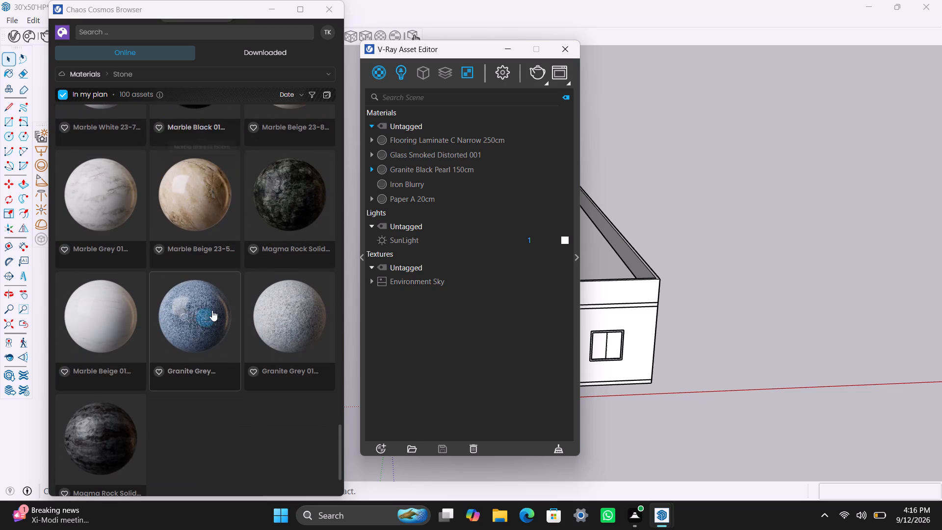
{"action": "scroll", "coordinate": [212, 310], "scroll_direction": "down", "scroll_amount": 3}
Go back up through the Stone category to review its stucco, plaster and Venetian plaster materials, and minimize the Chaos Cosmos Browser.
{"action": "scroll", "coordinate": [212, 310], "scroll_direction": "up", "scroll_amount": 8}
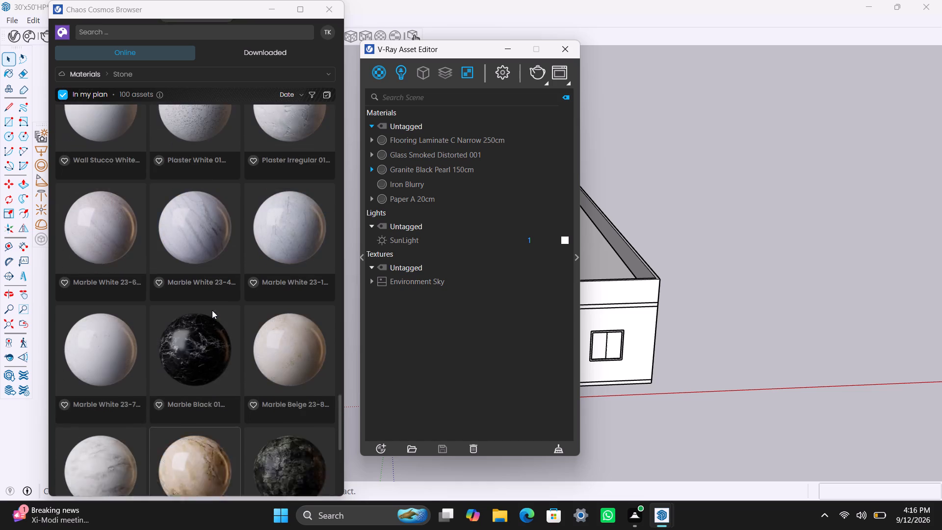
{"action": "scroll", "coordinate": [212, 310], "scroll_direction": "up", "scroll_amount": 15}
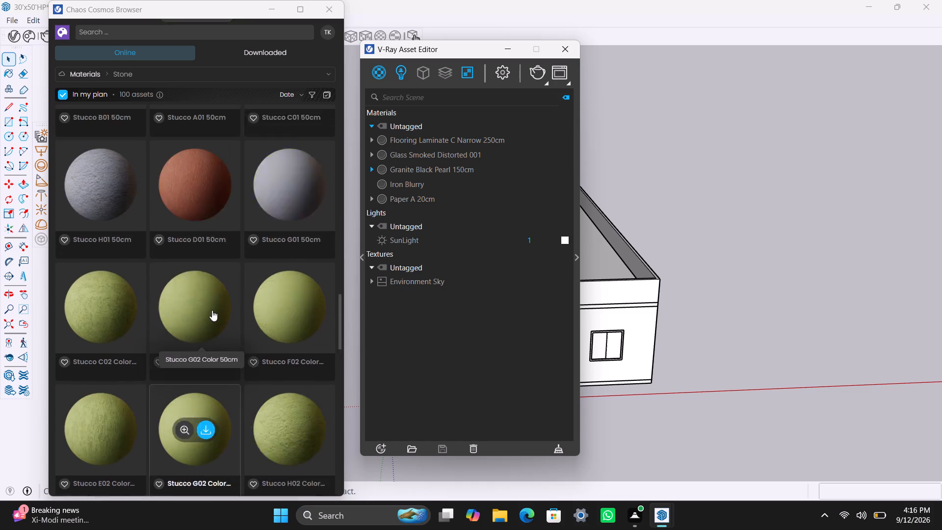
{"action": "scroll", "coordinate": [212, 310], "scroll_direction": "up", "scroll_amount": 4}
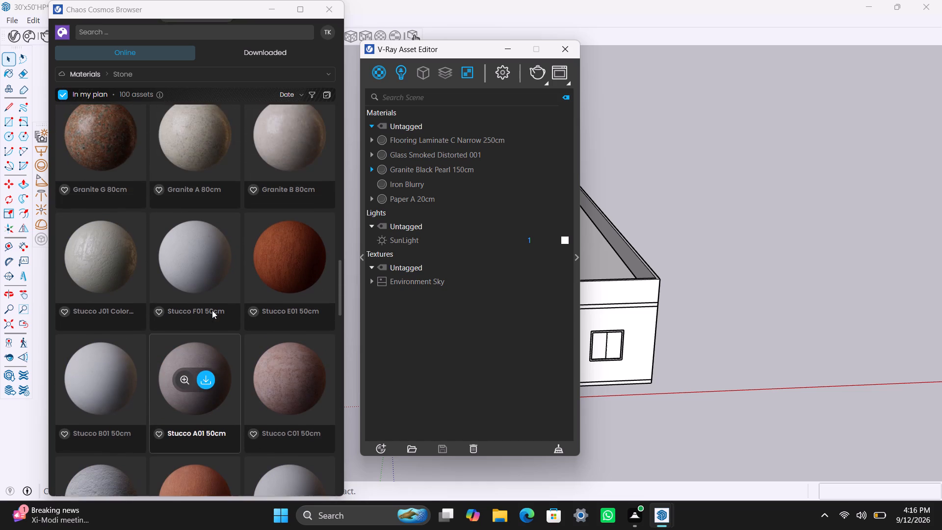
{"action": "scroll", "coordinate": [212, 310], "scroll_direction": "up", "scroll_amount": 9}
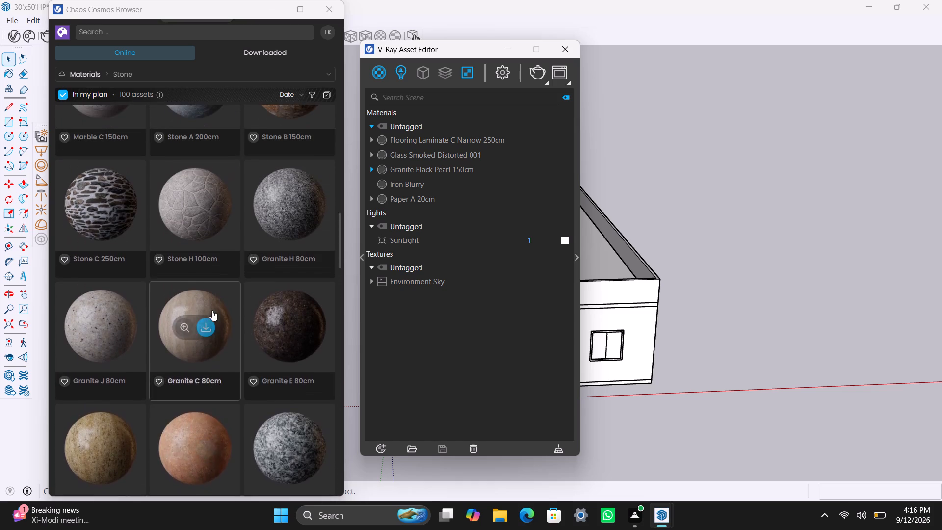
{"action": "scroll", "coordinate": [212, 310], "scroll_direction": "up", "scroll_amount": 6}
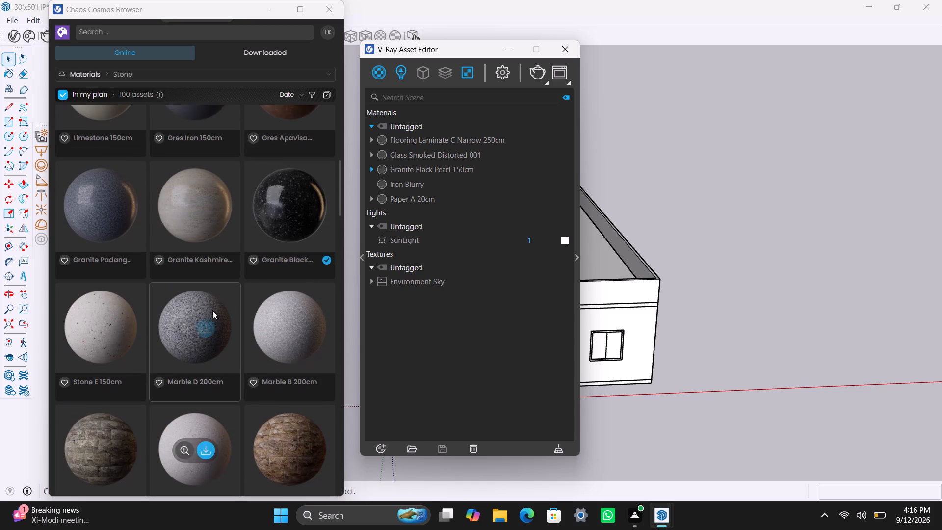
{"action": "scroll", "coordinate": [213, 310], "scroll_direction": "up", "scroll_amount": 4}
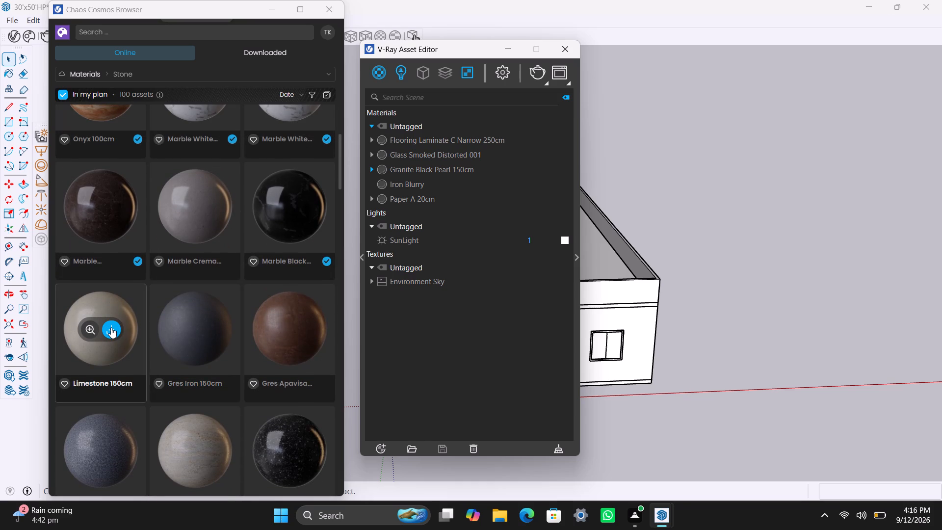
{"action": "scroll", "coordinate": [119, 315], "scroll_direction": "up", "scroll_amount": 6}
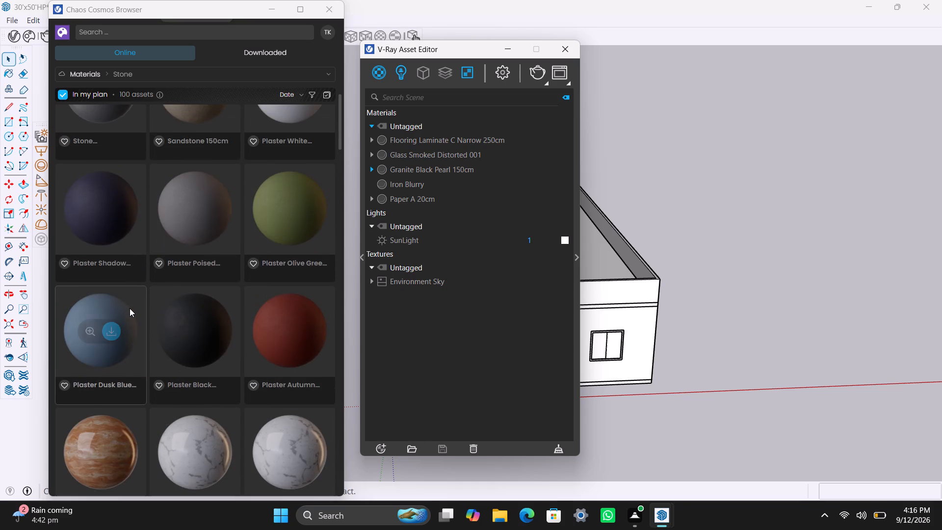
{"action": "scroll", "coordinate": [130, 308], "scroll_direction": "up", "scroll_amount": 3}
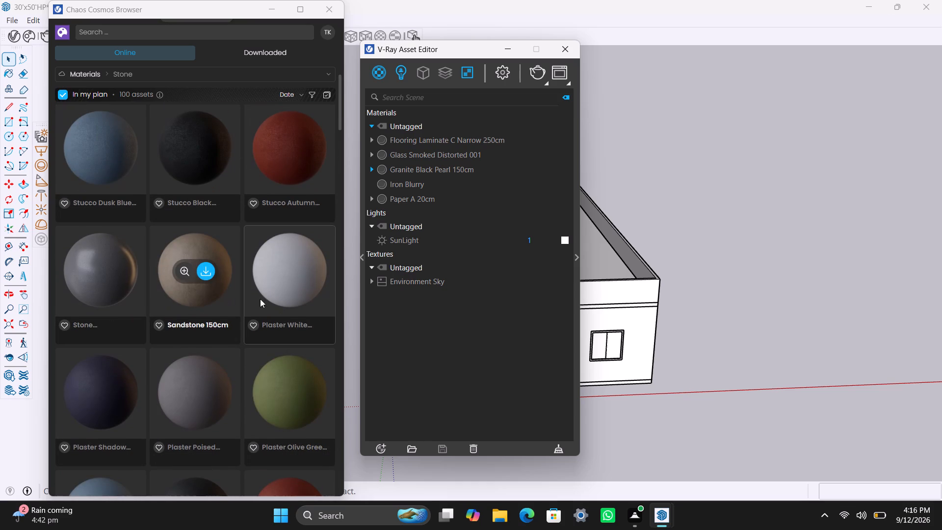
{"action": "scroll", "coordinate": [275, 273], "scroll_direction": "up", "scroll_amount": 1}
{"action": "scroll", "coordinate": [178, 317], "scroll_direction": "up", "scroll_amount": 6}
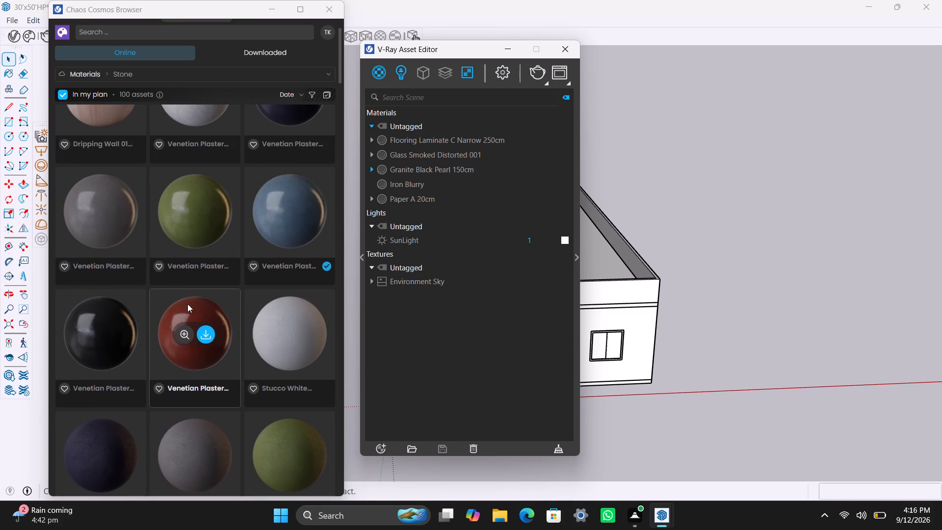
{"action": "scroll", "coordinate": [188, 302], "scroll_direction": "up", "scroll_amount": 2}
{"action": "scroll", "coordinate": [188, 302], "scroll_direction": "down", "scroll_amount": 8}
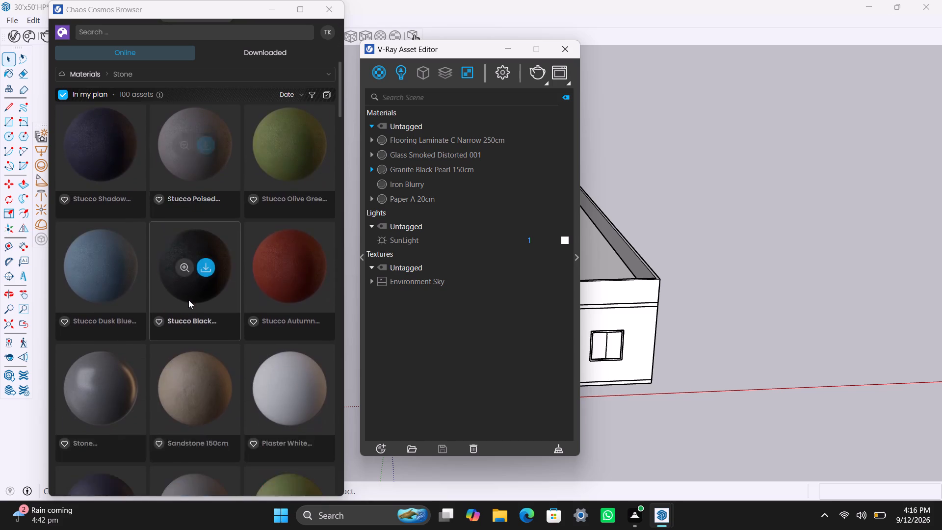
{"action": "scroll", "coordinate": [188, 299], "scroll_direction": "down", "scroll_amount": 5}
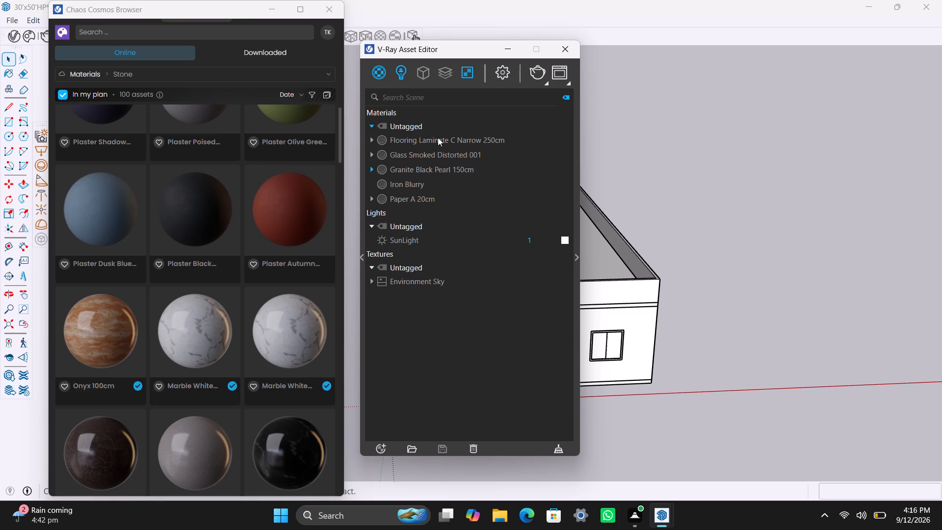
{"action": "left_click", "coordinate": [272, 5]}
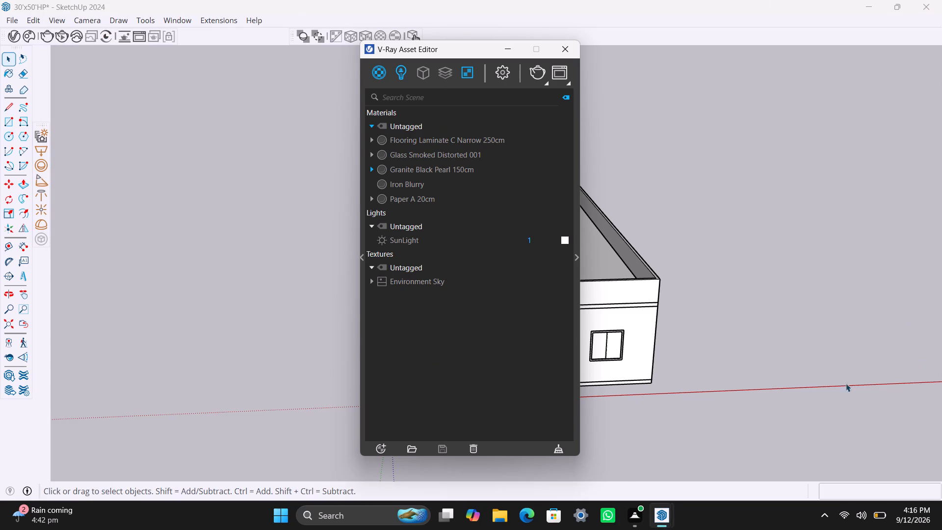
Hide the roof and parapet group on top of the house to expose the rooms.
{"action": "scroll", "coordinate": [684, 368], "scroll_direction": "down", "scroll_amount": 2}
{"action": "middle_click_drag", "start_coordinate": [680, 339], "coordinate": [322, 381], "text": "shift"}
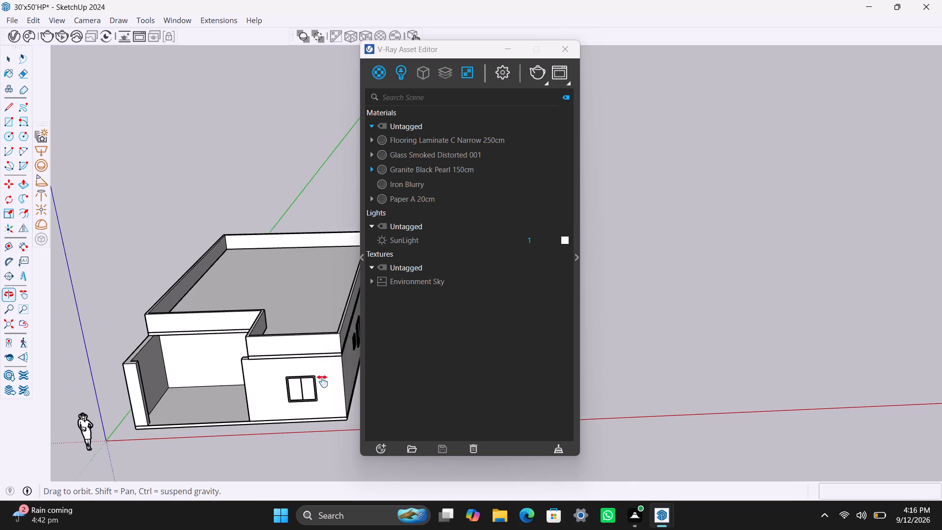
{"action": "middle_click_drag", "start_coordinate": [322, 381], "coordinate": [322, 381], "text": "shift"}
{"action": "scroll", "coordinate": [231, 387], "scroll_direction": "up", "scroll_amount": 2}
{"action": "middle_click_drag", "start_coordinate": [254, 395], "coordinate": [365, 376]}
{"action": "scroll", "coordinate": [281, 385], "scroll_direction": "up", "scroll_amount": 2}
{"action": "middle_click_drag", "start_coordinate": [252, 406], "coordinate": [255, 399]}
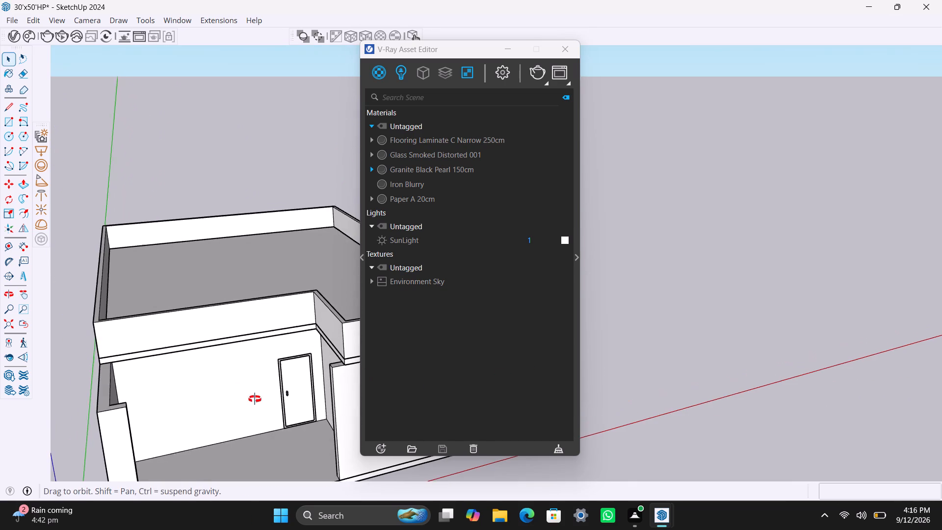
{"action": "middle_click_drag", "start_coordinate": [255, 399], "coordinate": [255, 391]}
{"action": "scroll", "coordinate": [247, 308], "scroll_direction": "up", "scroll_amount": 2}
{"action": "left_click", "coordinate": [249, 309]}
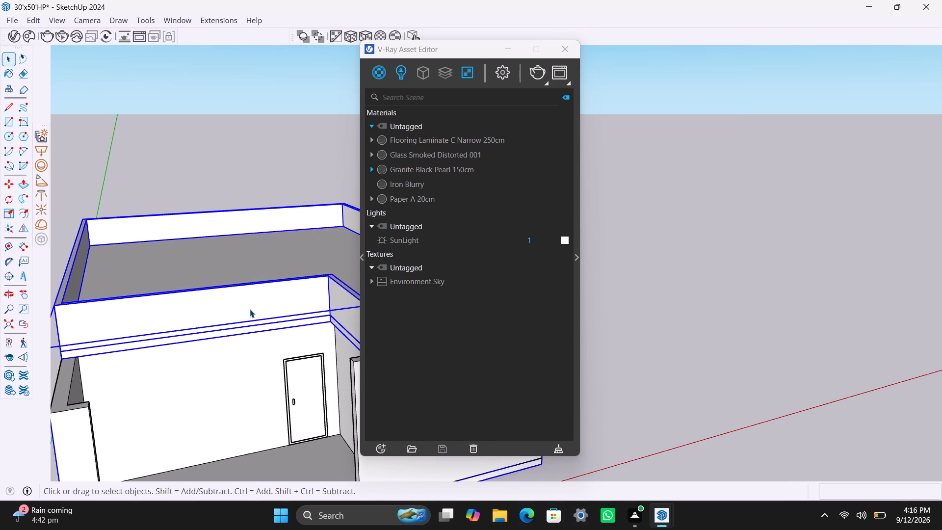
{"action": "right_click", "coordinate": [250, 309]}
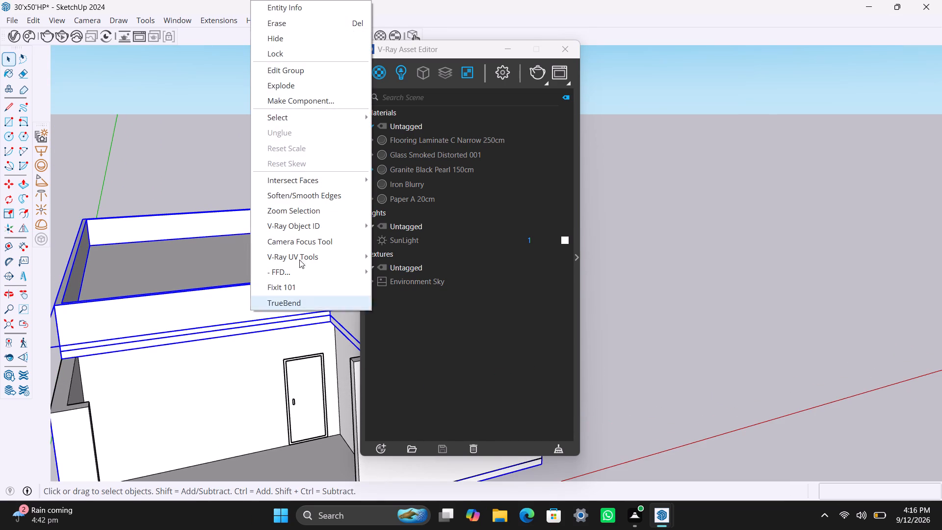
{"action": "left_click", "coordinate": [288, 42]}
Examine the interior rooms, walls, doors and windows of the open house from above on different sides.
{"action": "middle_click_drag", "start_coordinate": [286, 264], "coordinate": [288, 431]}
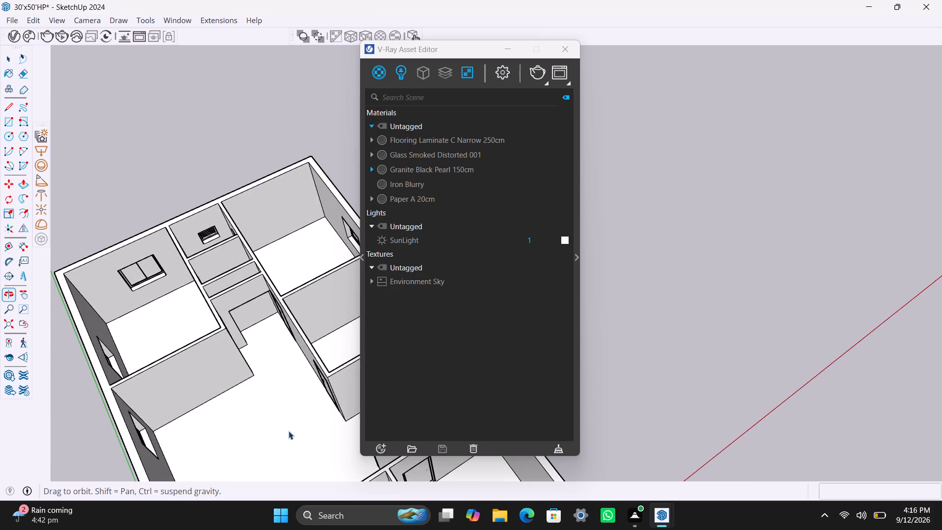
{"action": "middle_click_drag", "start_coordinate": [288, 431], "coordinate": [313, 464]}
{"action": "scroll", "coordinate": [280, 363], "scroll_direction": "up", "scroll_amount": 2}
{"action": "middle_click_drag", "start_coordinate": [279, 369], "coordinate": [179, 325]}
{"action": "scroll", "coordinate": [226, 150], "scroll_direction": "up", "scroll_amount": 2}
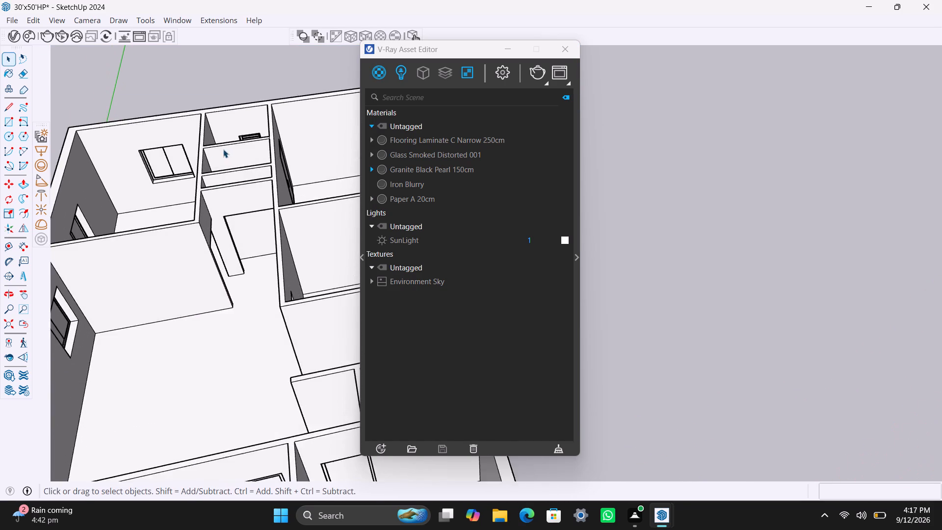
{"action": "middle_click_drag", "start_coordinate": [214, 162], "coordinate": [351, 204]}
{"action": "scroll", "coordinate": [279, 276], "scroll_direction": "up", "scroll_amount": 2}
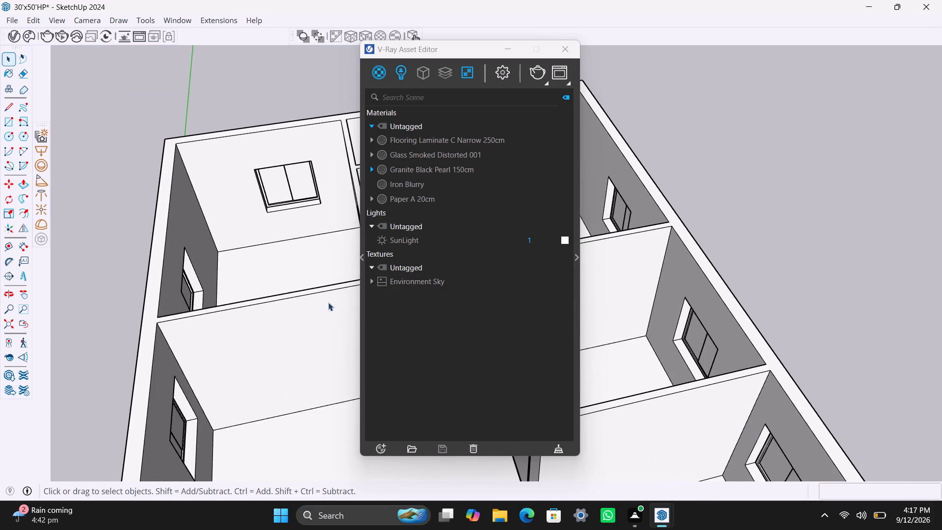
{"action": "middle_click_drag", "start_coordinate": [326, 302], "coordinate": [64, 257]}
{"action": "scroll", "coordinate": [173, 223], "scroll_direction": "down", "scroll_amount": 4}
{"action": "middle_click_drag", "start_coordinate": [176, 278], "coordinate": [430, 360]}
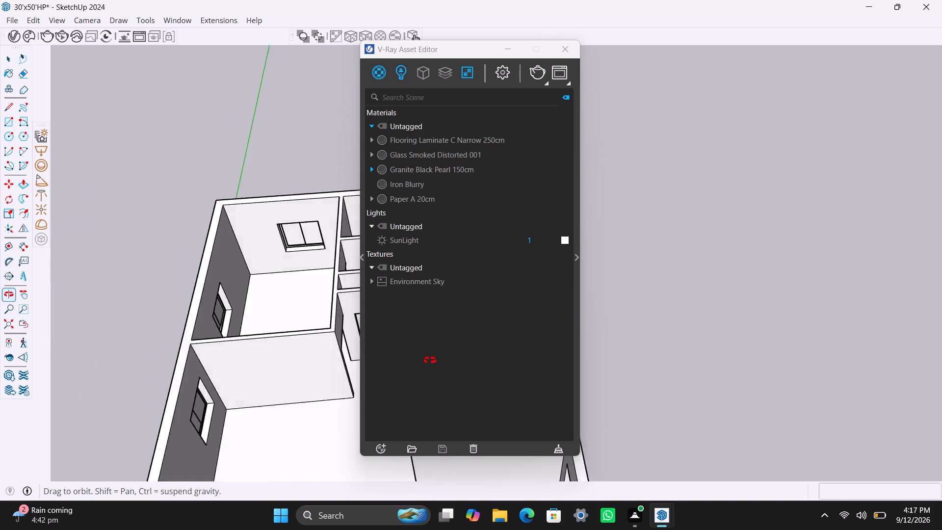
{"action": "middle_click_drag", "start_coordinate": [430, 360], "coordinate": [452, 367]}
{"action": "scroll", "coordinate": [228, 290], "scroll_direction": "down", "scroll_amount": 5}
{"action": "middle_click_drag", "start_coordinate": [253, 343], "coordinate": [136, 298], "text": "shift"}
{"action": "scroll", "coordinate": [219, 326], "scroll_direction": "up", "scroll_amount": 3}
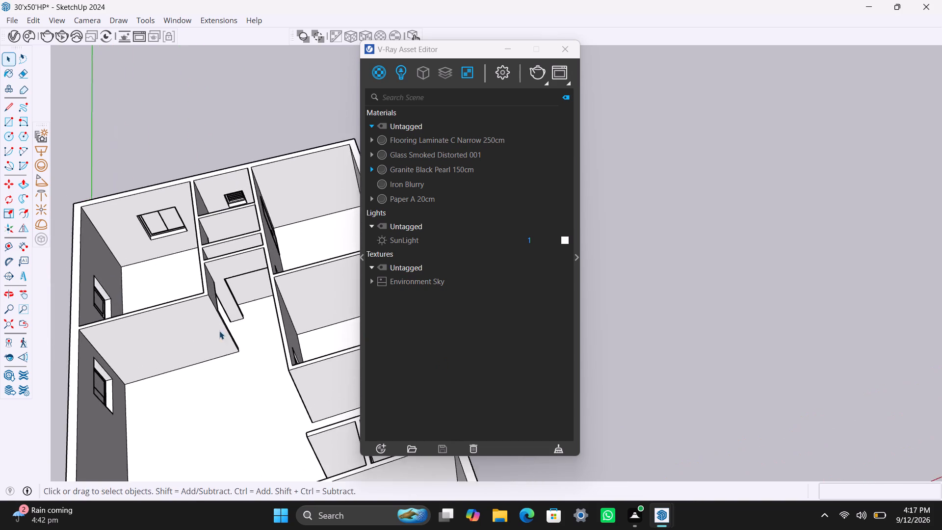
{"action": "middle_click_drag", "start_coordinate": [245, 349], "coordinate": [449, 380]}
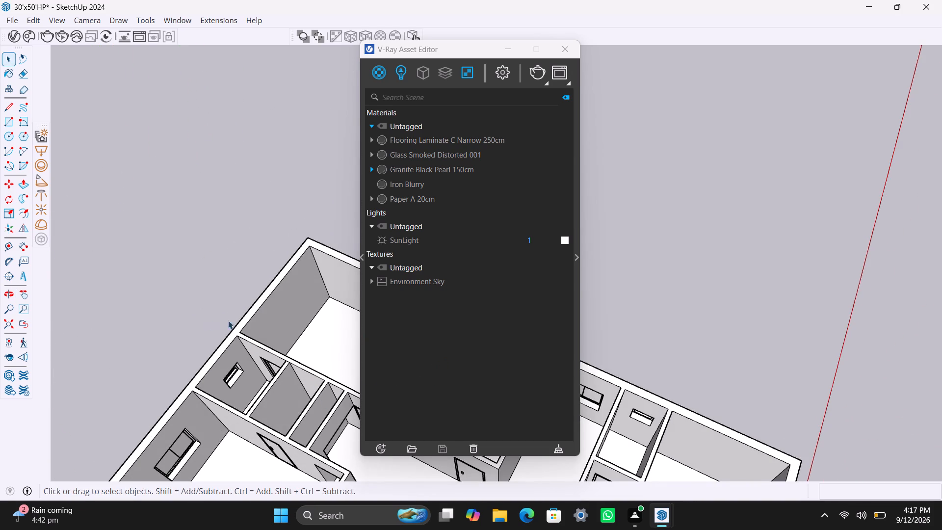
{"action": "scroll", "coordinate": [284, 373], "scroll_direction": "down", "scroll_amount": 4}
{"action": "middle_click_drag", "start_coordinate": [288, 396], "coordinate": [215, 319], "text": "shift"}
{"action": "scroll", "coordinate": [207, 349], "scroll_direction": "up", "scroll_amount": 3}
{"action": "middle_click_drag", "start_coordinate": [259, 385], "coordinate": [420, 354]}
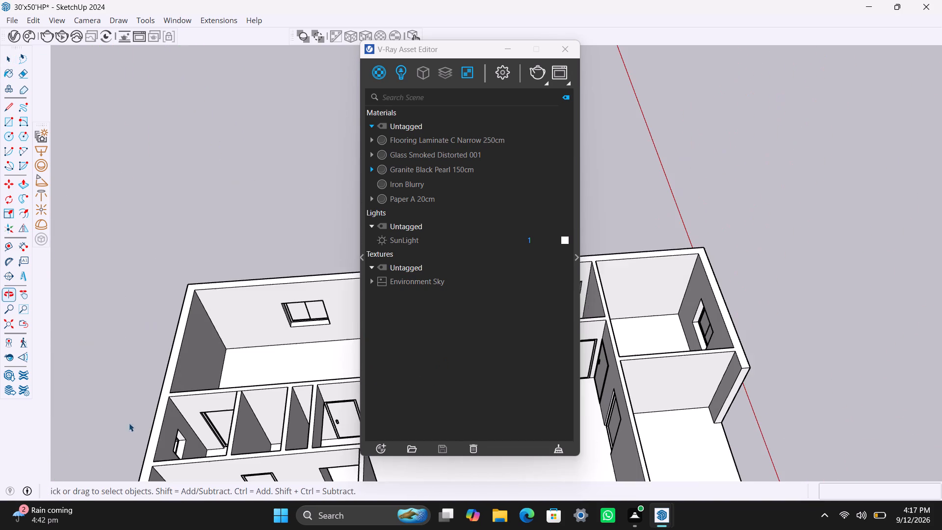
Apply the Iron Blurry material to the frame of the interior door in the room along the outer wall.
{"action": "middle_click_drag", "start_coordinate": [245, 424], "coordinate": [248, 226]}
{"action": "scroll", "coordinate": [253, 275], "scroll_direction": "up", "scroll_amount": 9}
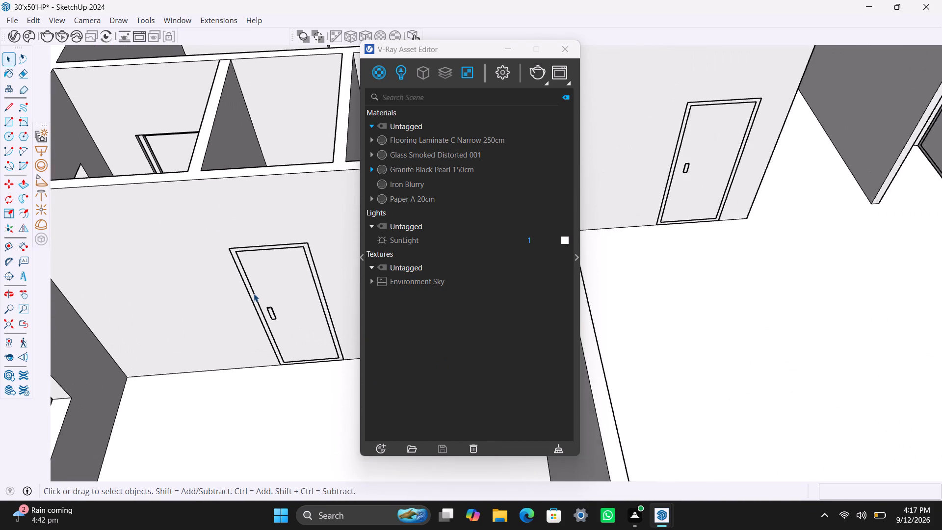
{"action": "scroll", "coordinate": [254, 293], "scroll_direction": "up", "scroll_amount": 2}
{"action": "triple_click", "coordinate": [249, 290]}
{"action": "triple_click", "coordinate": [249, 290]}
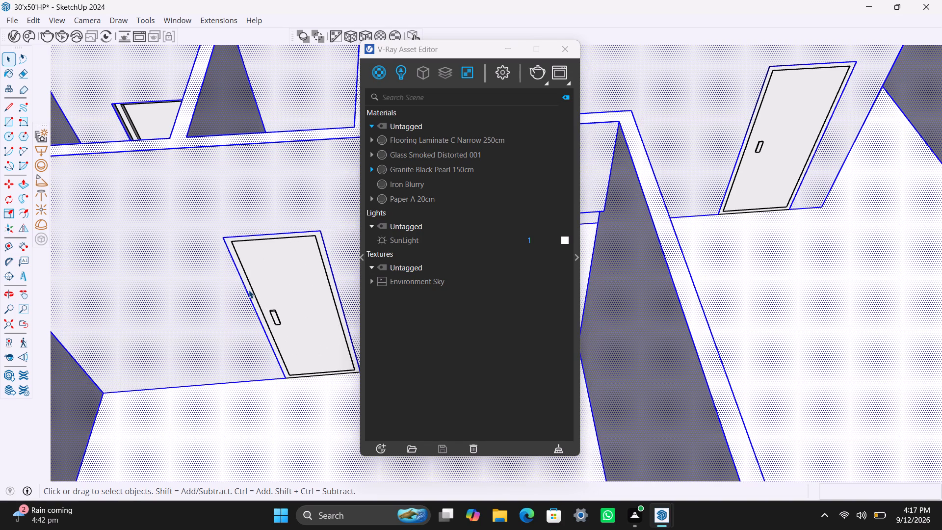
{"action": "left_click", "coordinate": [249, 290]}
{"action": "scroll", "coordinate": [251, 291], "scroll_direction": "up", "scroll_amount": 3}
{"action": "left_click", "coordinate": [252, 289]}
{"action": "double_click", "coordinate": [250, 294]}
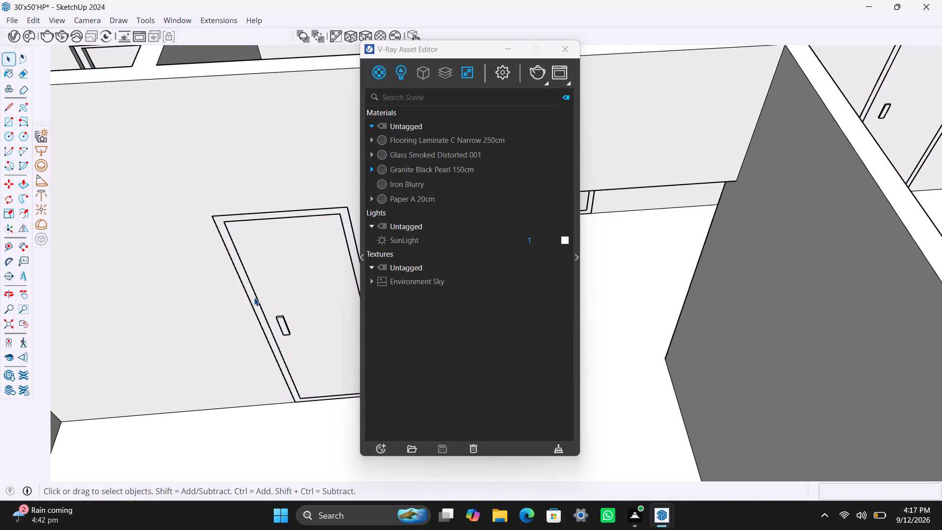
{"action": "double_click", "coordinate": [254, 297]}
{"action": "scroll", "coordinate": [254, 300], "scroll_direction": "up", "scroll_amount": 4}
{"action": "double_click", "coordinate": [256, 300]}
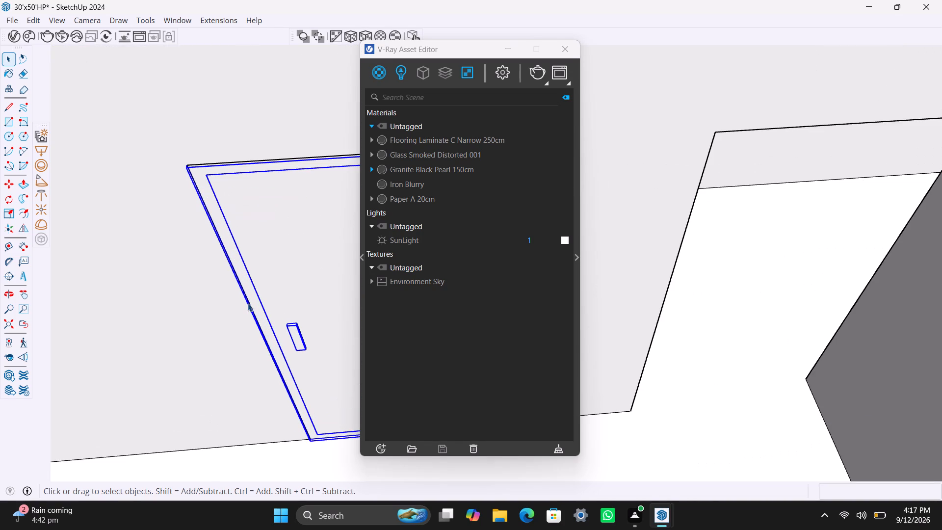
{"action": "triple_click", "coordinate": [250, 298]}
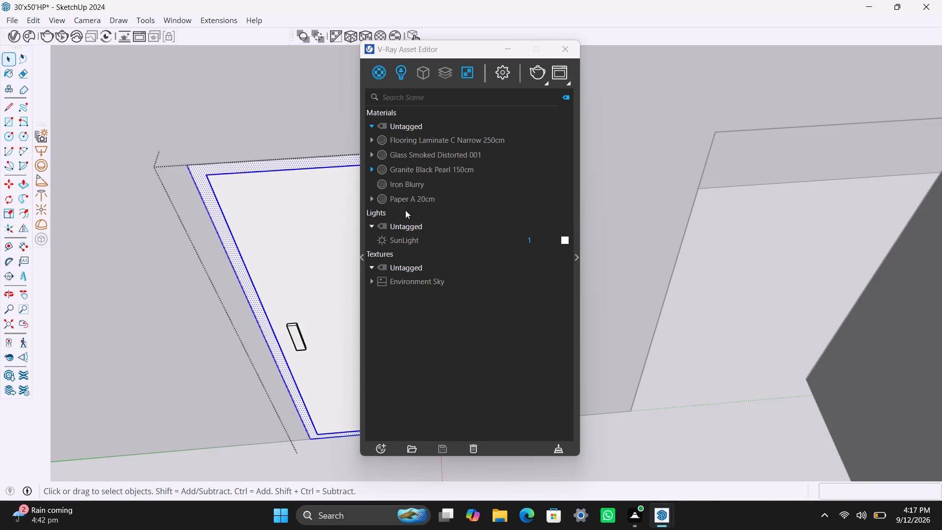
{"action": "left_click", "coordinate": [413, 184]}
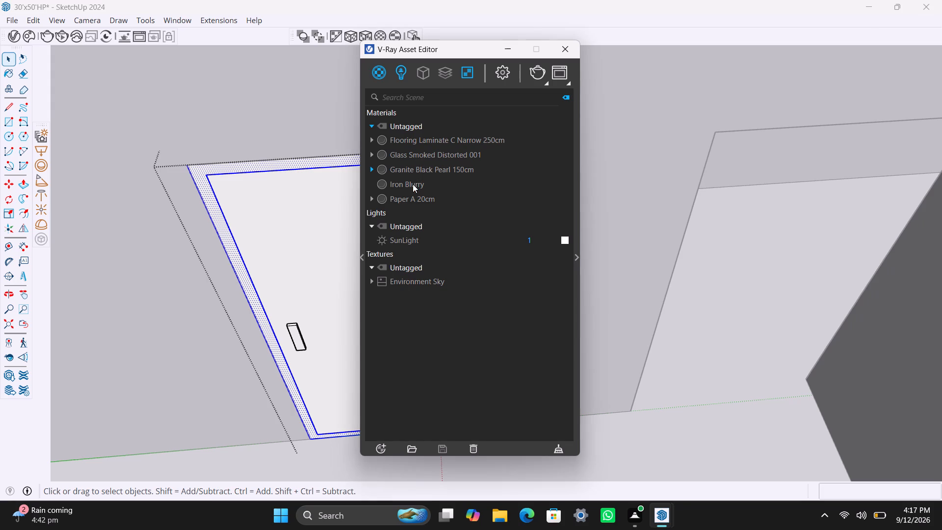
{"action": "right_click", "coordinate": [413, 184]}
{"action": "left_click", "coordinate": [434, 210]}
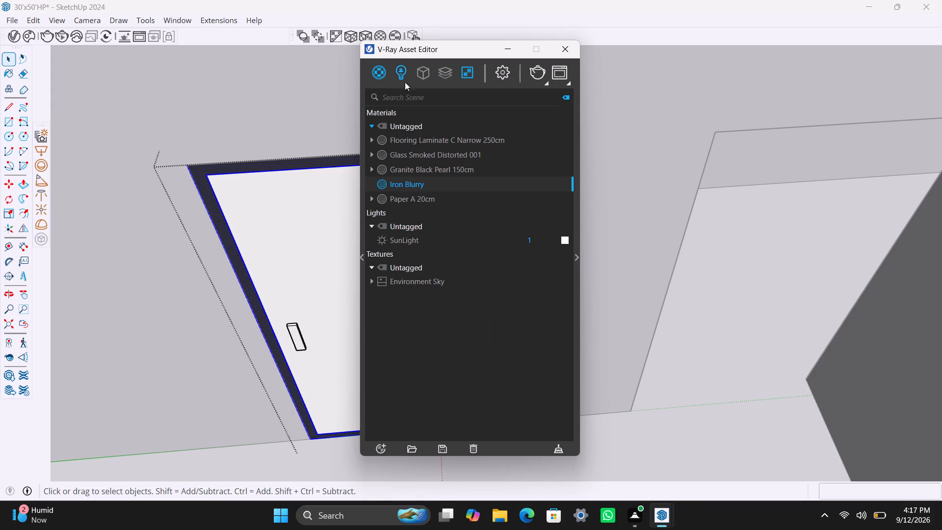
{"action": "left_click", "coordinate": [370, 32]}
Apply the Iron Blurry material to the handle of the same door.
{"action": "scroll", "coordinate": [287, 345], "scroll_direction": "up", "scroll_amount": 2}
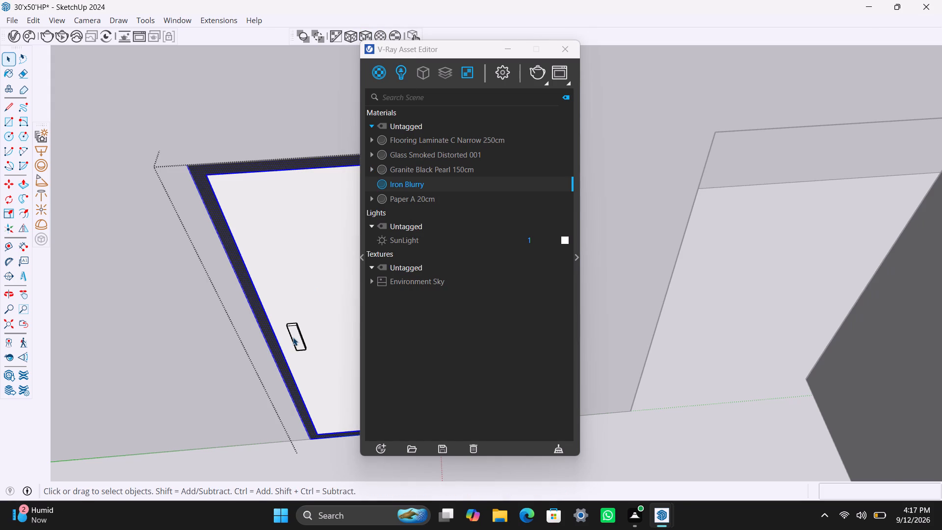
{"action": "left_click", "coordinate": [301, 328]}
{"action": "triple_click", "coordinate": [300, 334]}
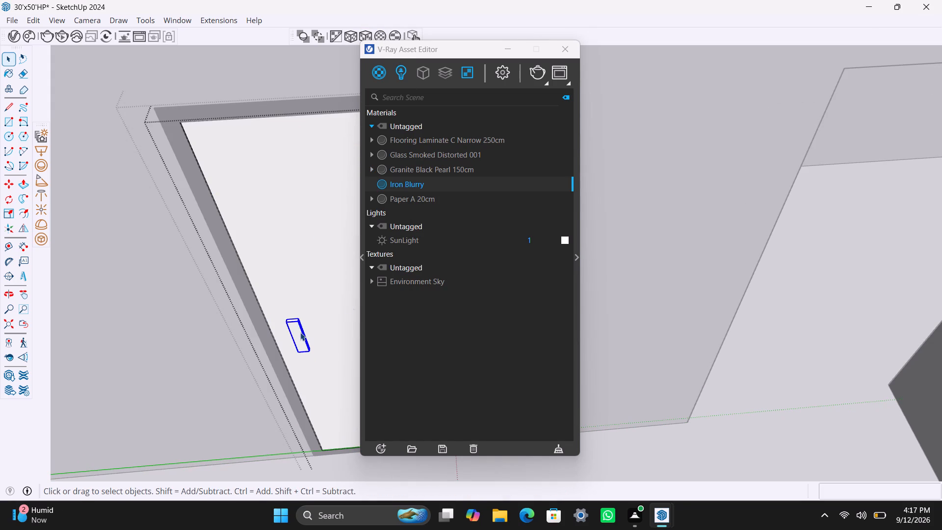
{"action": "right_click_drag", "start_coordinate": [418, 182], "coordinate": [421, 190]}
{"action": "left_click", "coordinate": [439, 215]}
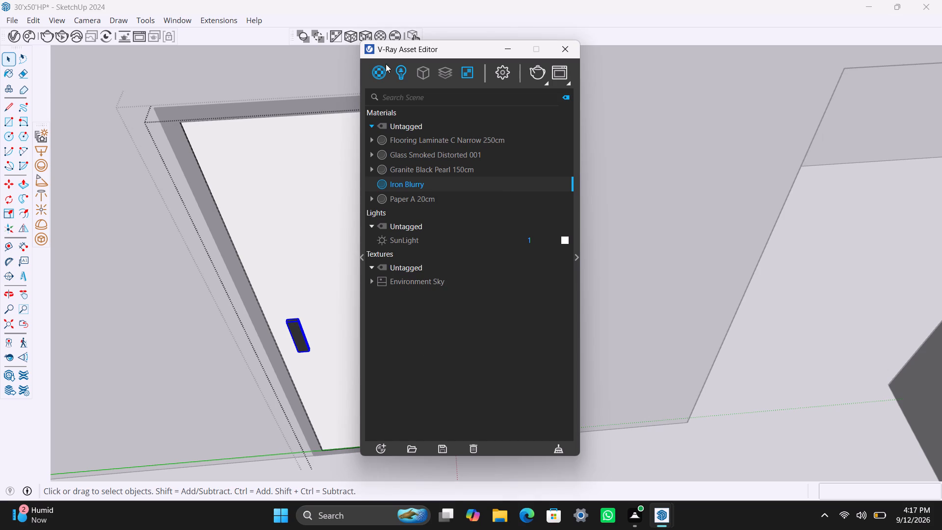
{"action": "left_click", "coordinate": [355, 31]}
{"action": "left_click", "coordinate": [360, 33]}
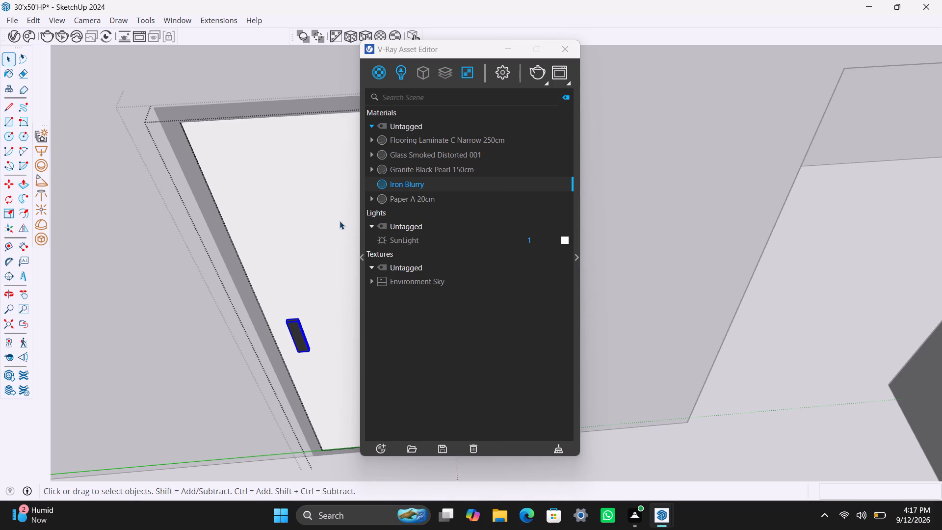
Apply the Flooring Laminate C Narrow 250cm material to the panel of this door.
{"action": "left_click", "coordinate": [340, 221]}
{"action": "double_click", "coordinate": [332, 211]}
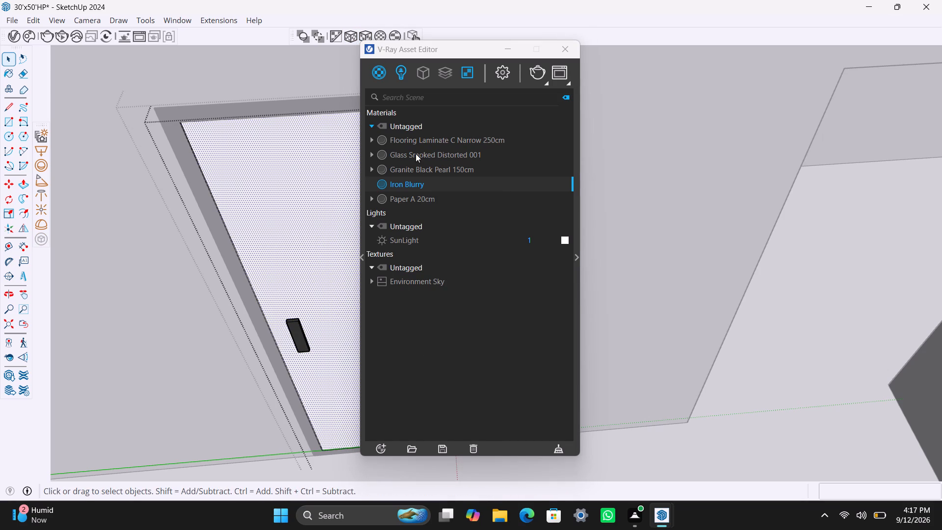
{"action": "left_click", "coordinate": [435, 137]}
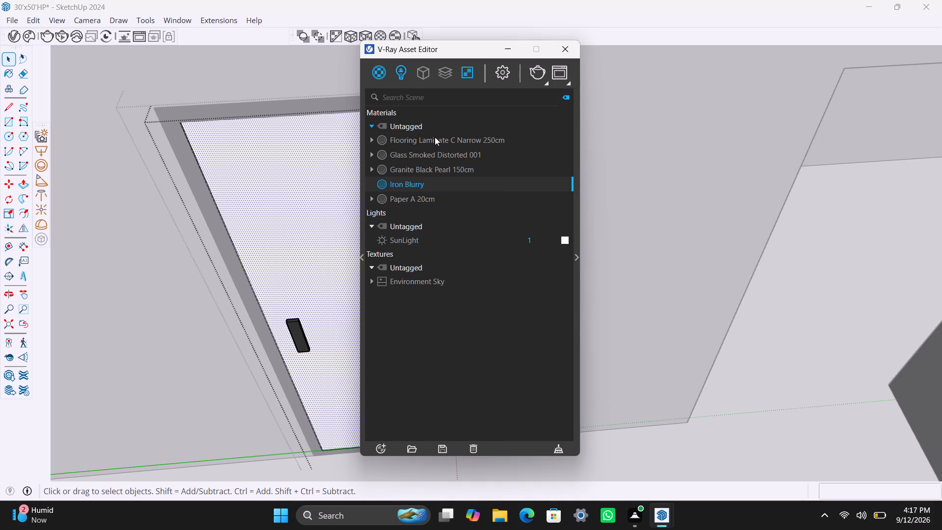
{"action": "right_click", "coordinate": [436, 136]}
{"action": "left_click", "coordinate": [453, 169]}
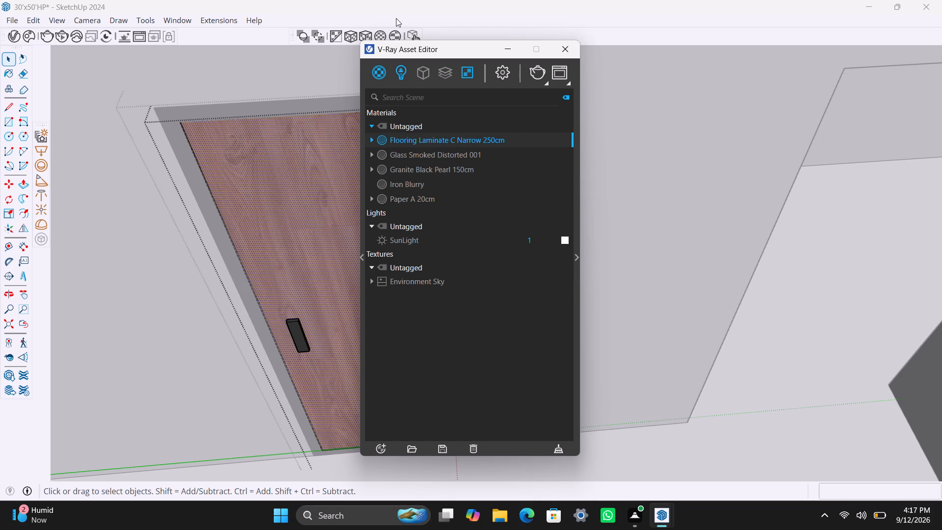
{"action": "left_click", "coordinate": [361, 38]}
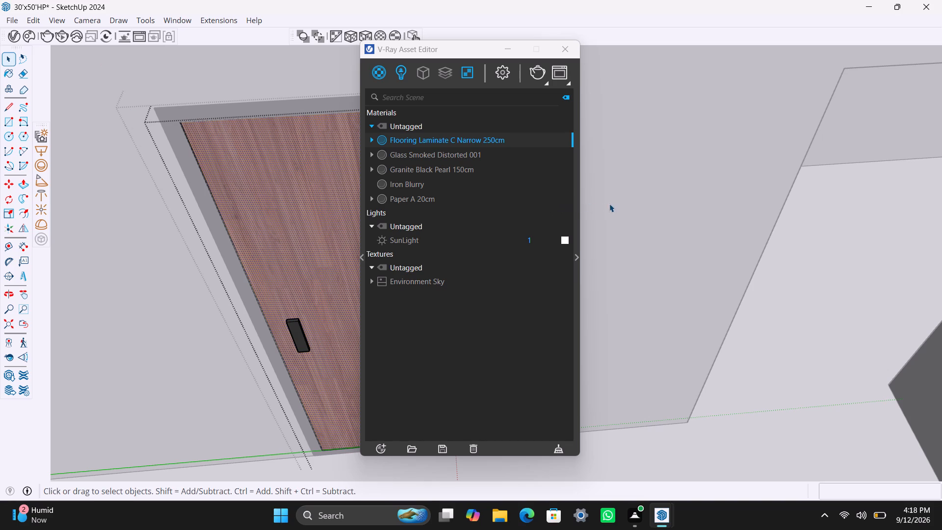
Apply the Iron Blurry material to the frame of the next interior door, beside the narrow rooms in the middle of the house.
{"action": "scroll", "coordinate": [223, 196], "scroll_direction": "down", "scroll_amount": 17}
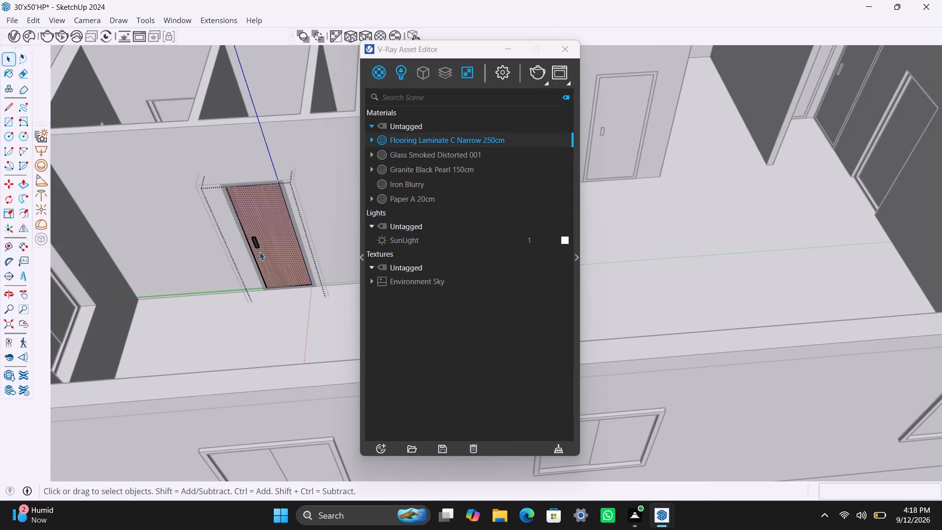
{"action": "scroll", "coordinate": [266, 255], "scroll_direction": "down", "scroll_amount": 4}
{"action": "middle_click_drag", "start_coordinate": [266, 257], "coordinate": [138, 279], "text": "shift"}
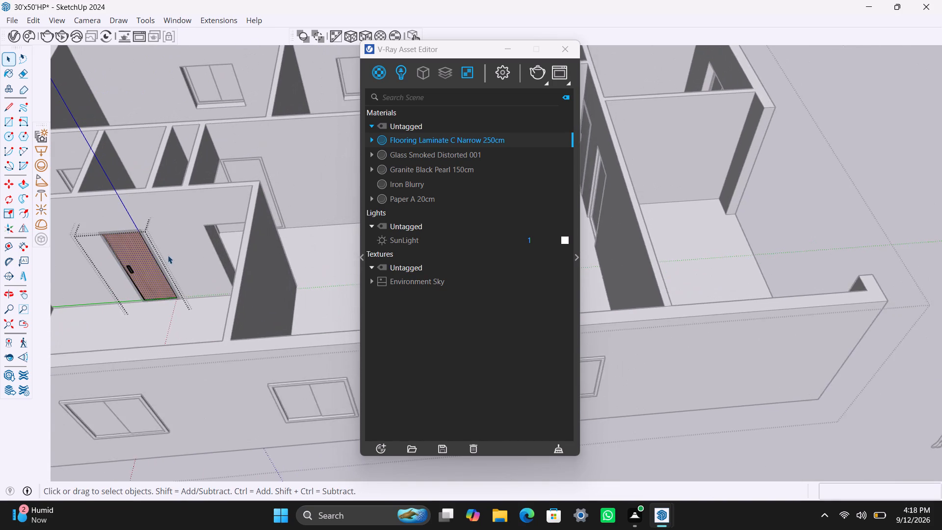
{"action": "scroll", "coordinate": [168, 255], "scroll_direction": "up", "scroll_amount": 1}
{"action": "middle_click_drag", "start_coordinate": [233, 175], "coordinate": [249, 304], "text": "shift"}
{"action": "scroll", "coordinate": [249, 302], "scroll_direction": "up", "scroll_amount": 7}
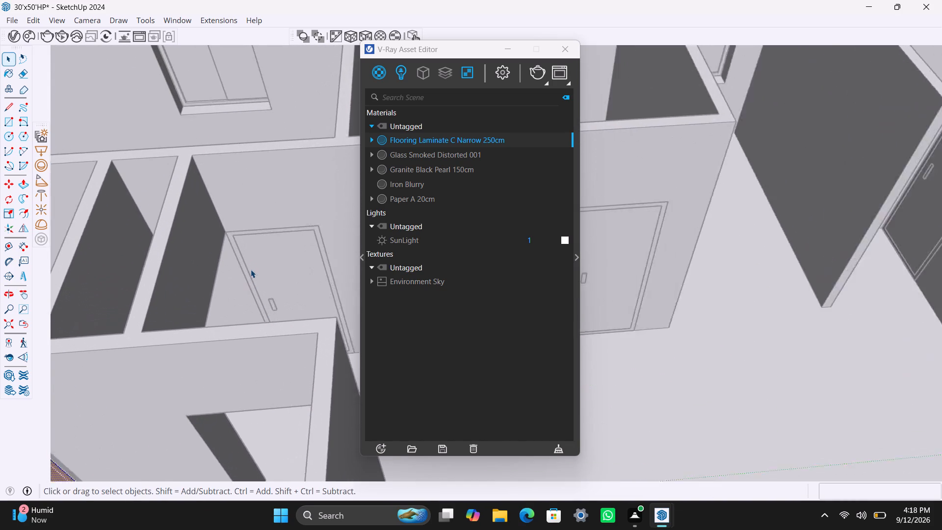
{"action": "scroll", "coordinate": [251, 269], "scroll_direction": "up", "scroll_amount": 3}
{"action": "left_click", "coordinate": [251, 269]}
{"action": "triple_click", "coordinate": [243, 267]}
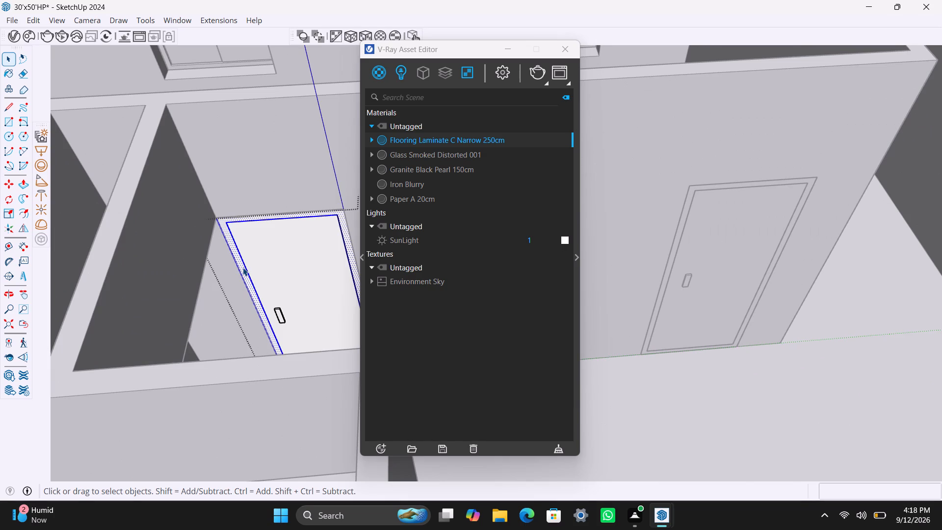
{"action": "left_click", "coordinate": [417, 182]}
{"action": "right_click", "coordinate": [417, 182]}
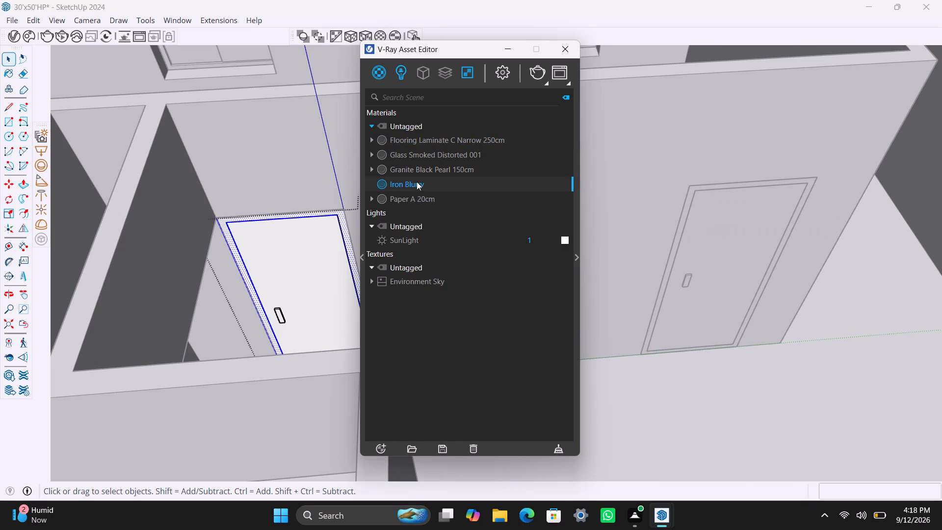
{"action": "left_click", "coordinate": [437, 212]}
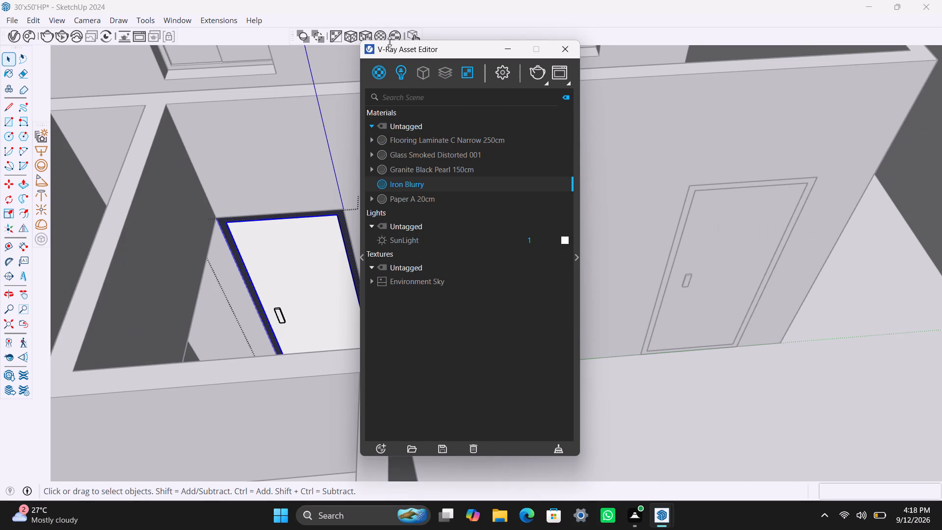
{"action": "left_click", "coordinate": [364, 35]}
Apply the Iron Blurry material to the handle of this second door.
{"action": "scroll", "coordinate": [298, 306], "scroll_direction": "up", "scroll_amount": 3}
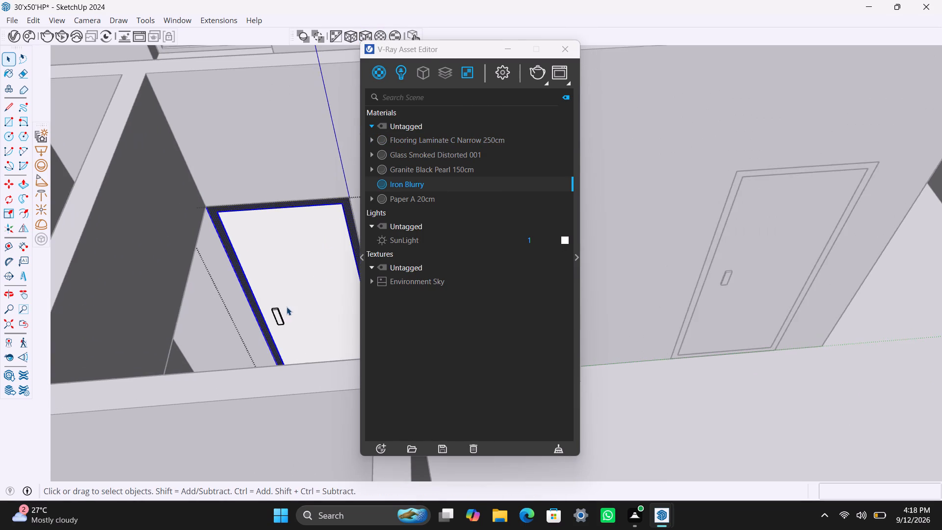
{"action": "left_click", "coordinate": [285, 316]}
{"action": "triple_click", "coordinate": [279, 320]}
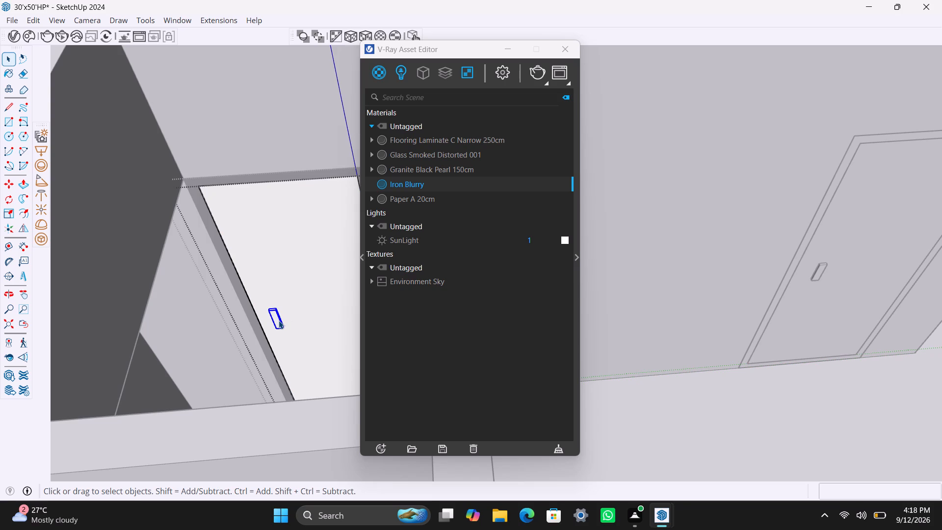
{"action": "right_click", "coordinate": [413, 186]}
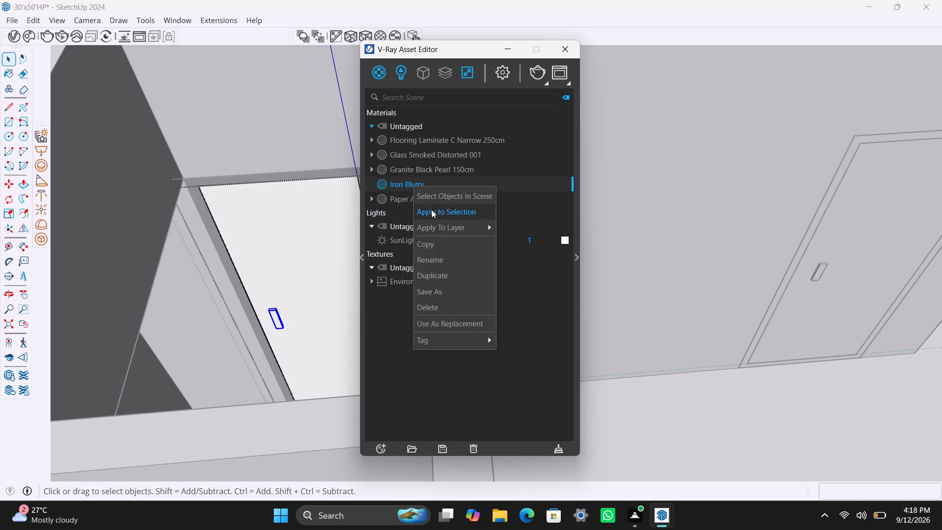
{"action": "left_click", "coordinate": [431, 210]}
Apply the Flooring Laminate C Narrow 250cm material to the second door's panel and exit the group editing.
{"action": "double_click", "coordinate": [313, 216]}
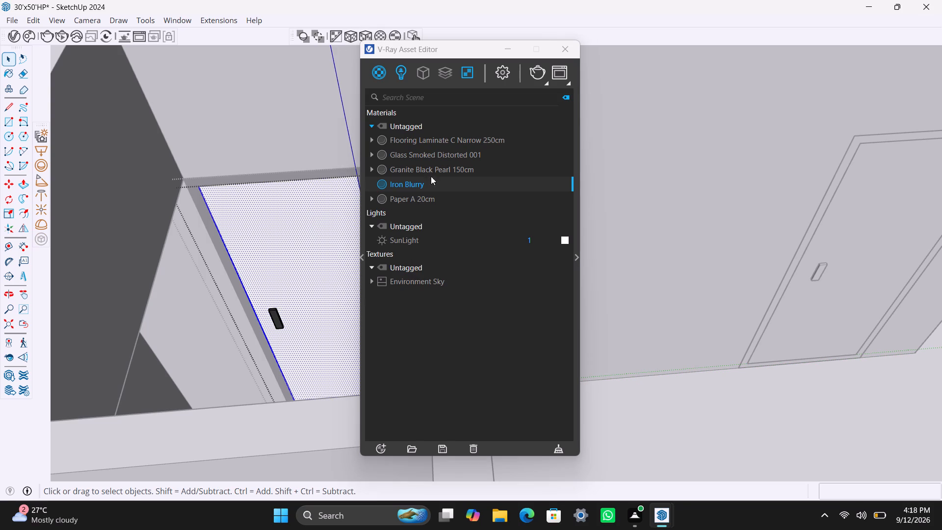
{"action": "left_click", "coordinate": [440, 140]}
{"action": "right_click", "coordinate": [440, 140]}
{"action": "left_click", "coordinate": [466, 169]}
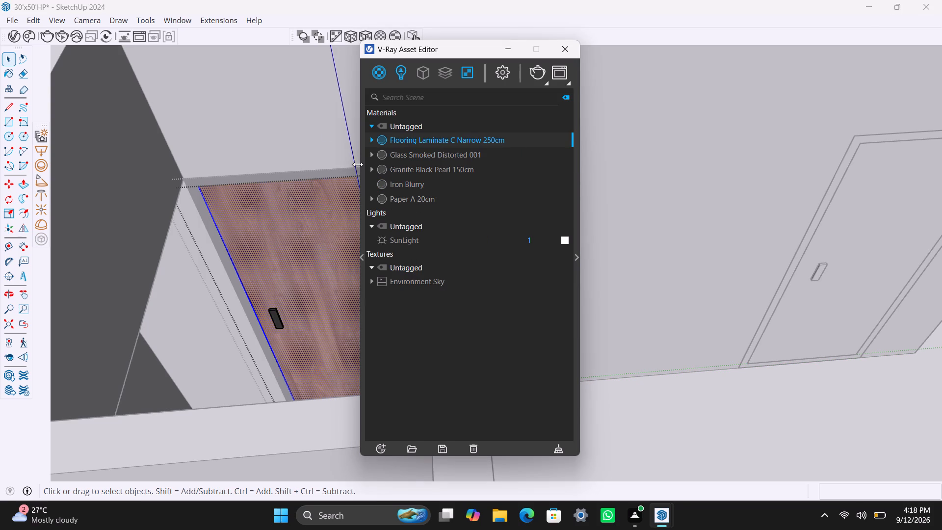
{"action": "left_click", "coordinate": [363, 30]}
{"action": "scroll", "coordinate": [301, 230], "scroll_direction": "down", "scroll_amount": 2}
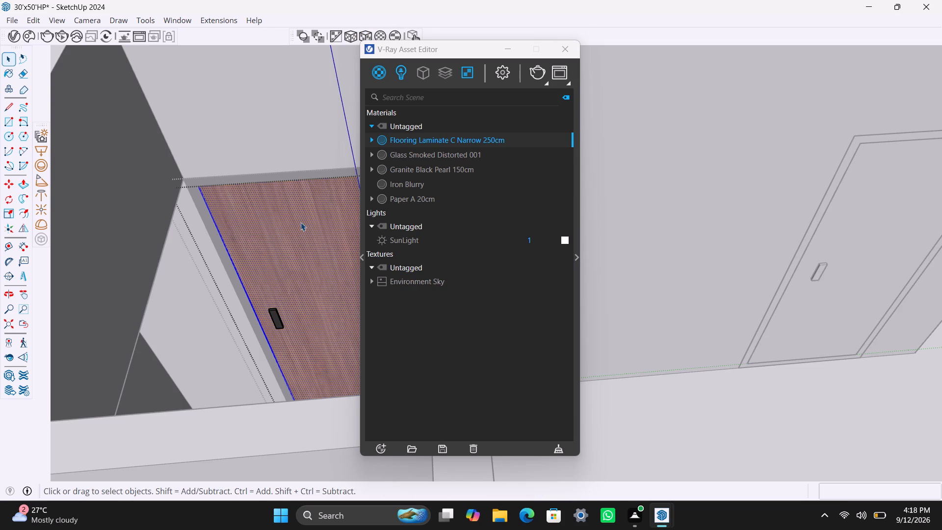
{"action": "scroll", "coordinate": [301, 222], "scroll_direction": "down", "scroll_amount": 12}
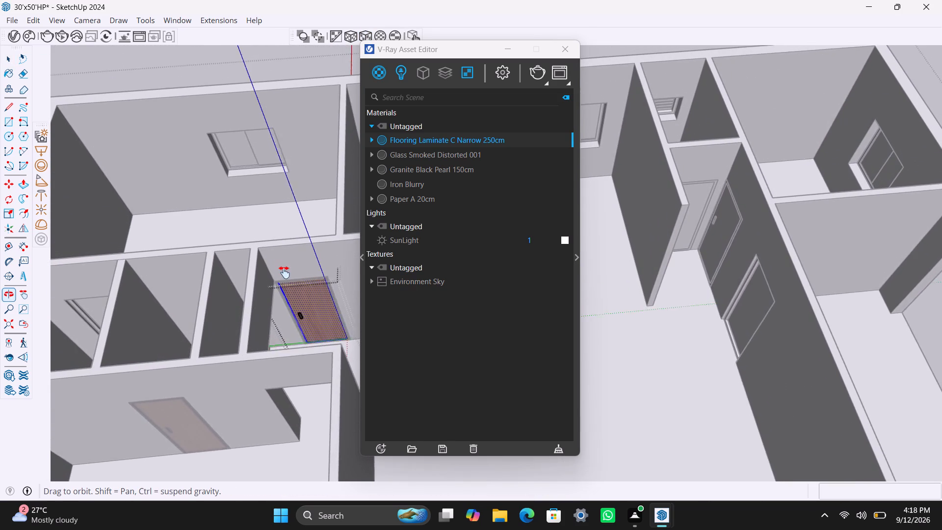
{"action": "scroll", "coordinate": [258, 274], "scroll_direction": "up", "scroll_amount": 2}
{"action": "scroll", "coordinate": [259, 277], "scroll_direction": "down", "scroll_amount": 11}
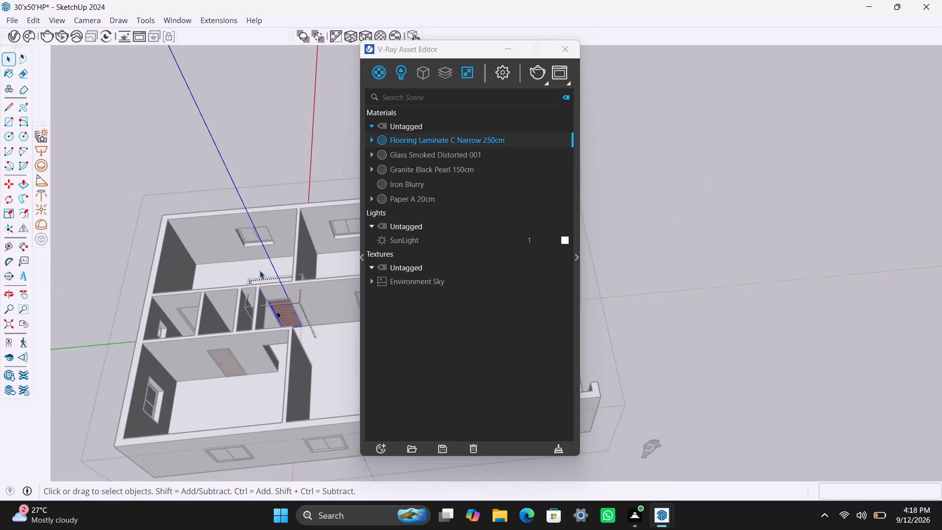
{"action": "triple_click", "coordinate": [264, 146]}
{"action": "double_click", "coordinate": [264, 145]}
Apply the Iron Blurry material to the frame of the third interior door, in the corner room at the end of the house.
{"action": "scroll", "coordinate": [239, 271], "scroll_direction": "up", "scroll_amount": 2}
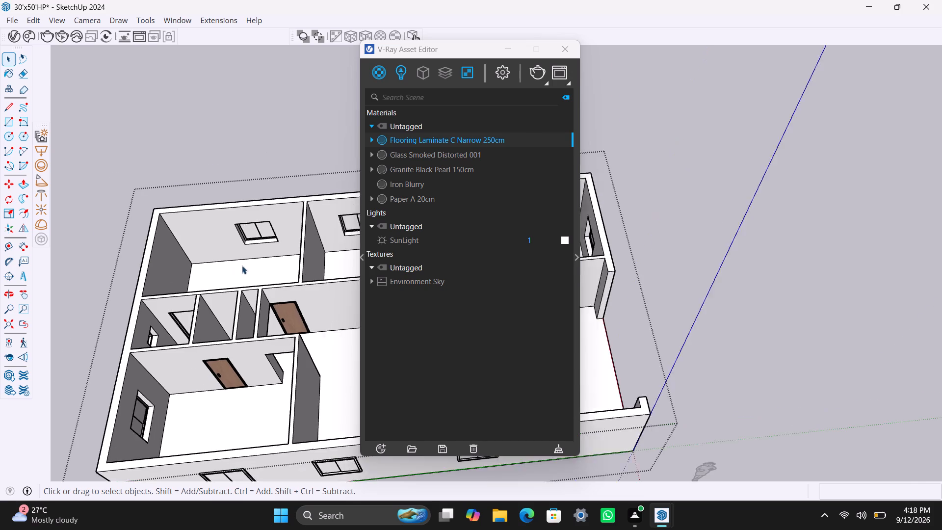
{"action": "scroll", "coordinate": [242, 265], "scroll_direction": "up", "scroll_amount": 1}
{"action": "middle_click_drag", "start_coordinate": [757, 233], "coordinate": [145, 305]}
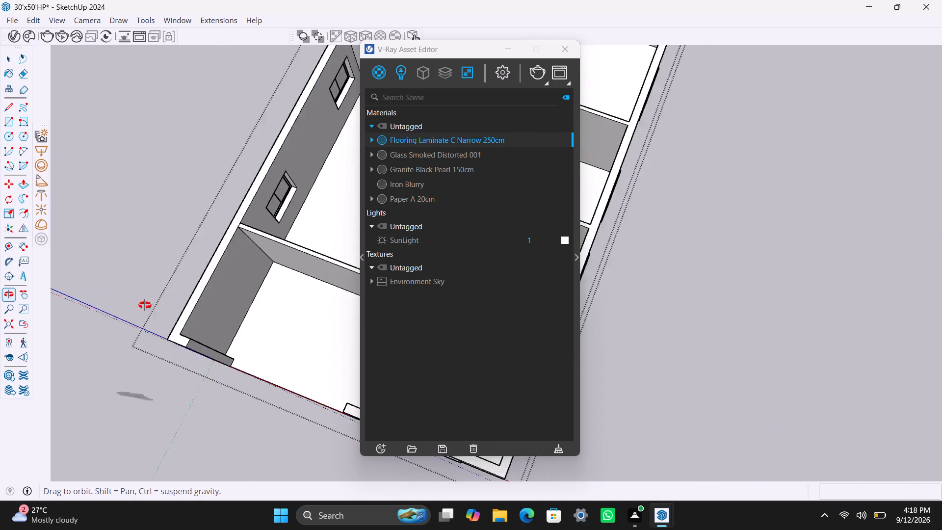
{"action": "middle_click_drag", "start_coordinate": [145, 305], "coordinate": [13, 246]}
{"action": "scroll", "coordinate": [704, 212], "scroll_direction": "up", "scroll_amount": 3}
{"action": "middle_click_drag", "start_coordinate": [709, 177], "coordinate": [329, 327]}
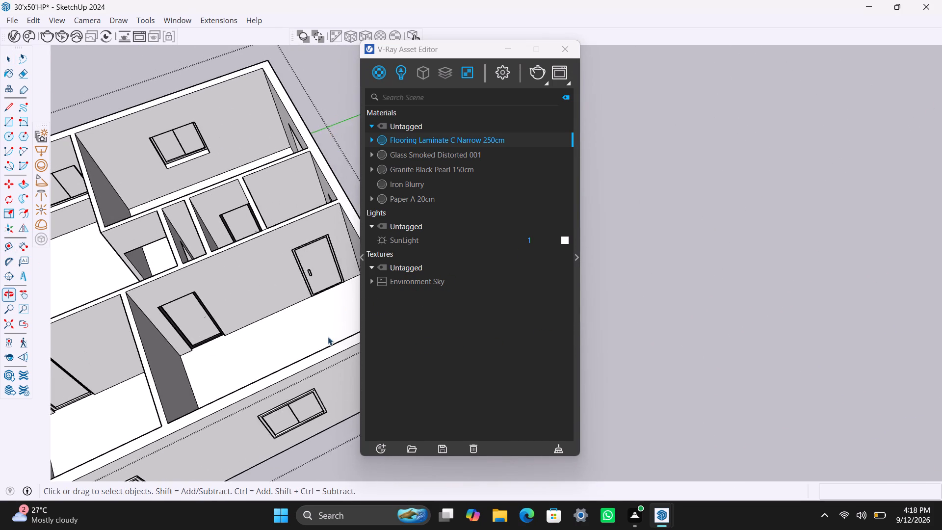
{"action": "scroll", "coordinate": [327, 335], "scroll_direction": "up", "scroll_amount": 7}
{"action": "scroll", "coordinate": [323, 291], "scroll_direction": "up", "scroll_amount": 3}
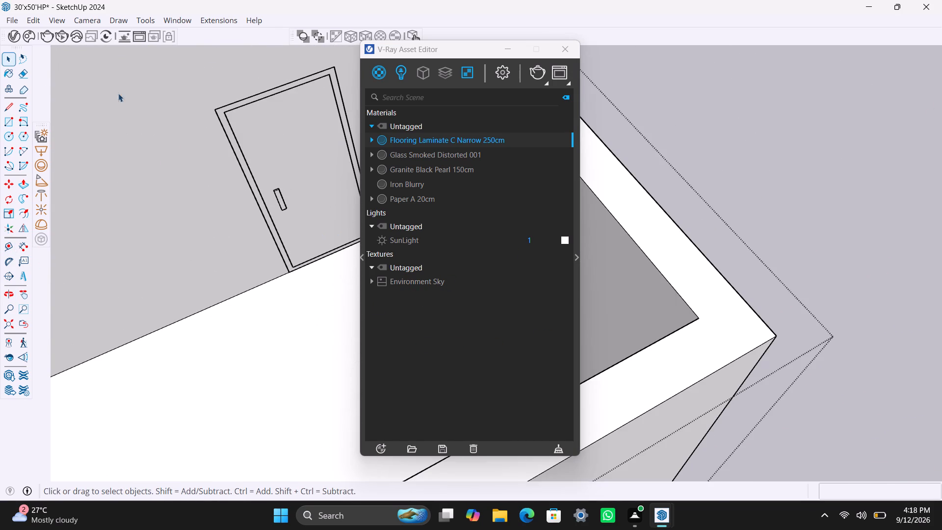
{"action": "scroll", "coordinate": [230, 140], "scroll_direction": "up", "scroll_amount": 2}
{"action": "left_click", "coordinate": [239, 135]}
{"action": "triple_click", "coordinate": [232, 142]}
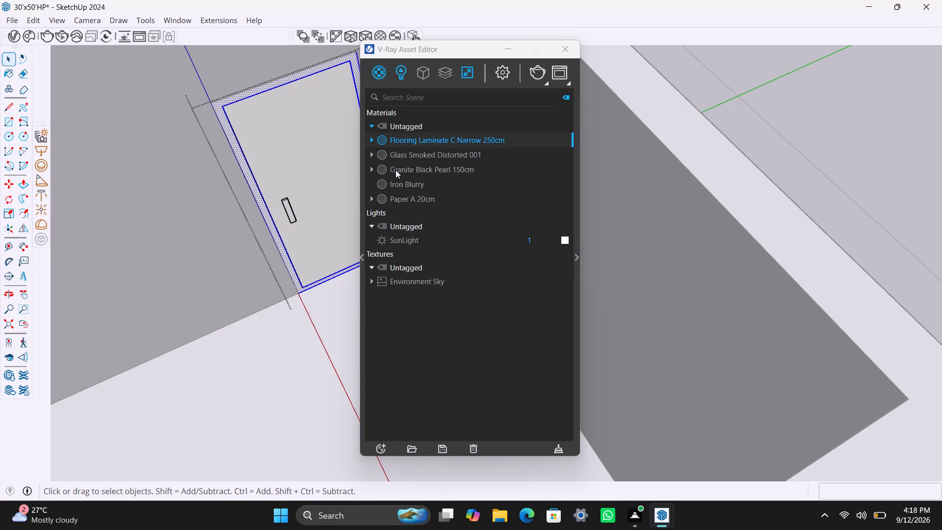
{"action": "right_click", "coordinate": [410, 182]}
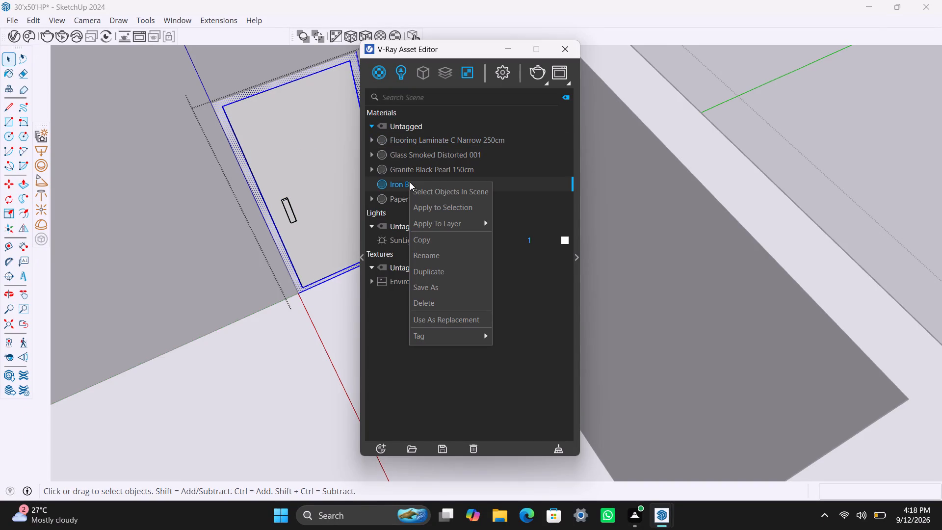
{"action": "left_click", "coordinate": [427, 258]}
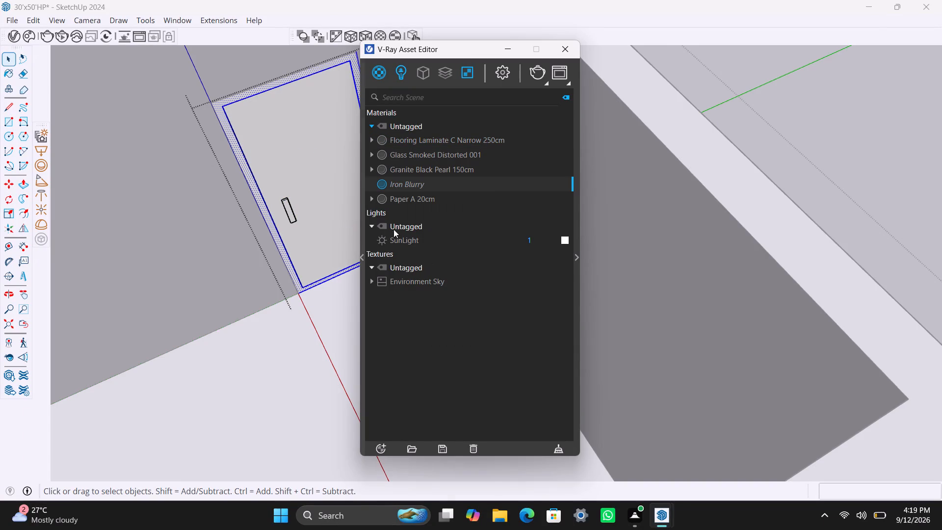
{"action": "left_click", "coordinate": [431, 188]}
{"action": "key", "text": "Escape"}
{"action": "left_click", "coordinate": [454, 245]}
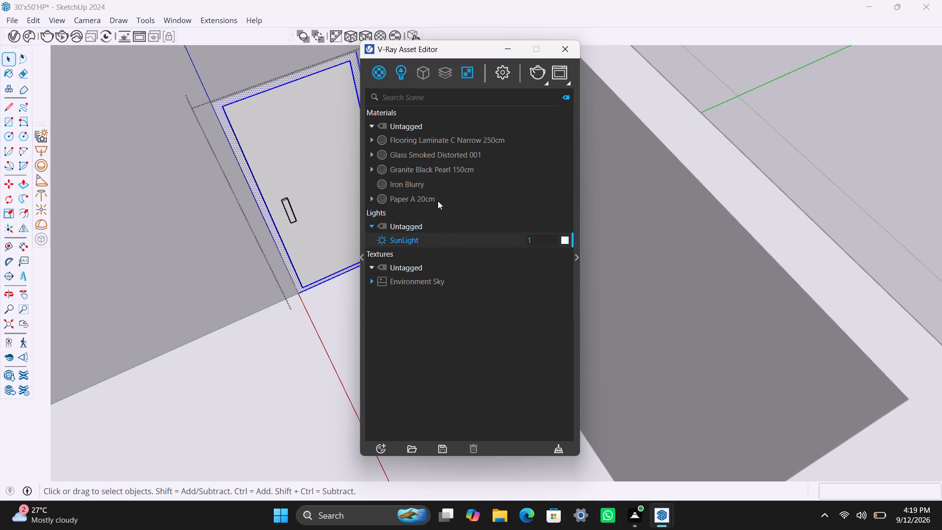
{"action": "left_click", "coordinate": [428, 183]}
{"action": "right_click", "coordinate": [428, 183]}
{"action": "left_click", "coordinate": [448, 200]}
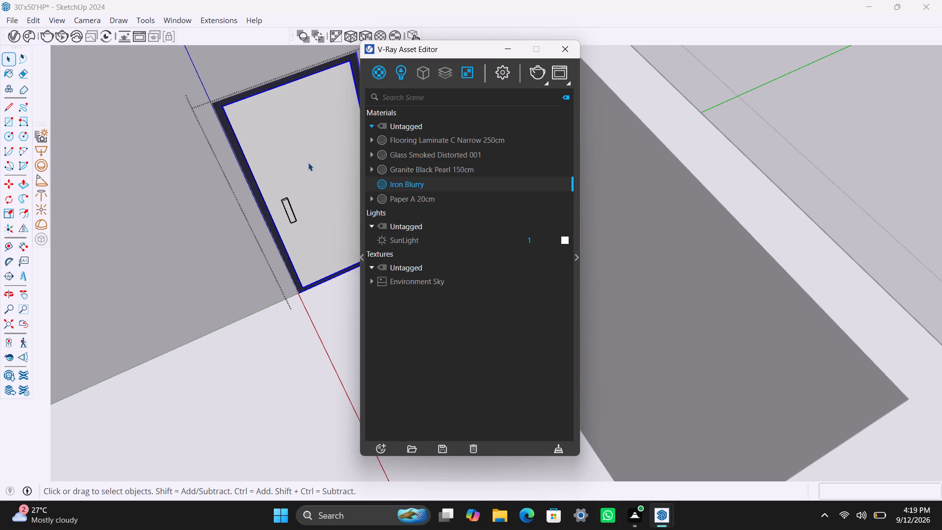
Apply the Flooring Laminate C Narrow 250cm material to this door's panel, using cubic projection scaled to its bounding box.
{"action": "triple_click", "coordinate": [305, 161]}
{"action": "left_click", "coordinate": [305, 161]}
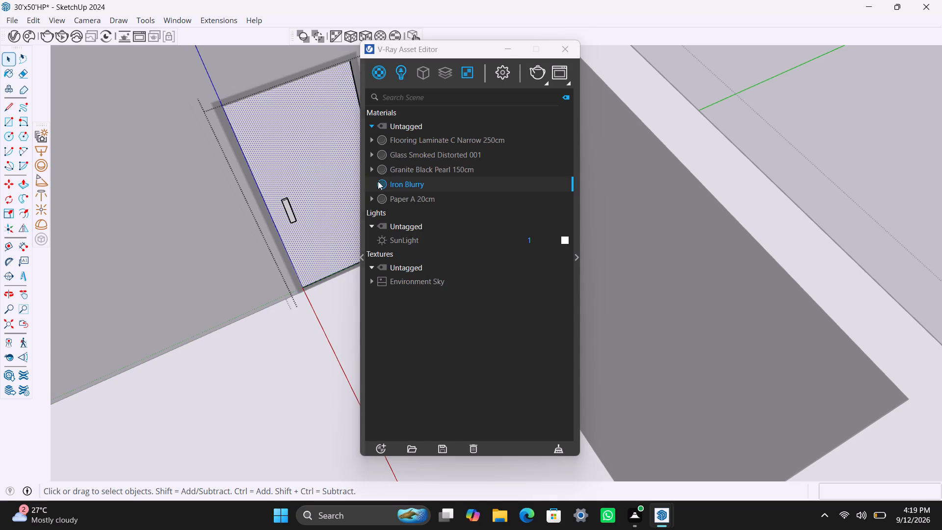
{"action": "double_click", "coordinate": [295, 131]}
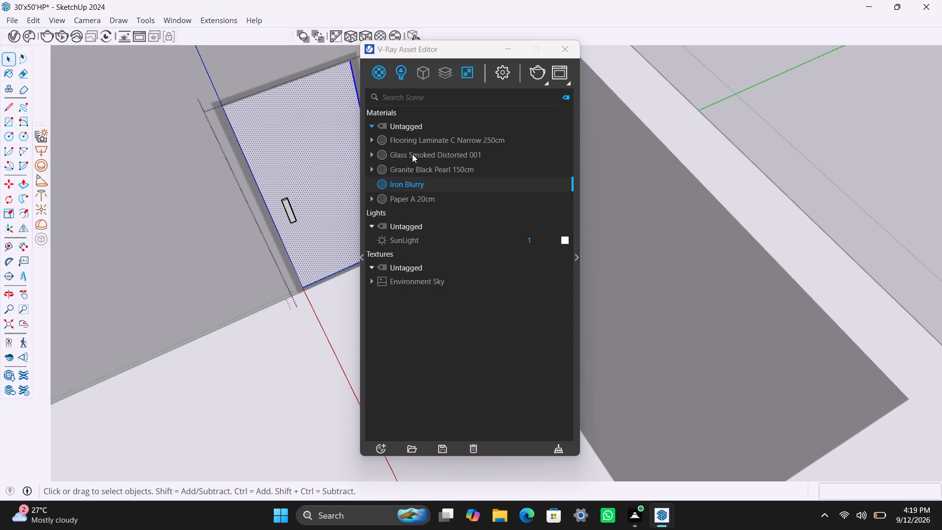
{"action": "left_click", "coordinate": [415, 140]}
{"action": "right_click", "coordinate": [415, 140]}
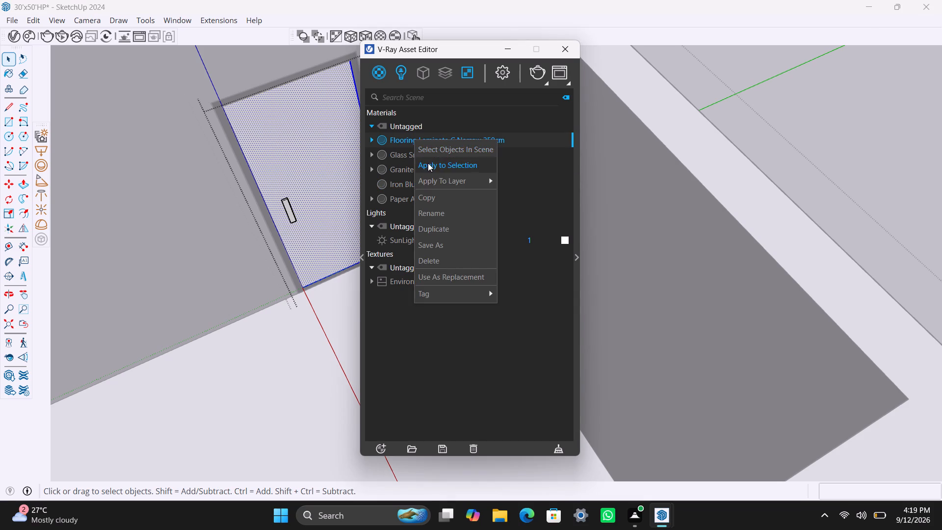
{"action": "left_click", "coordinate": [428, 163]}
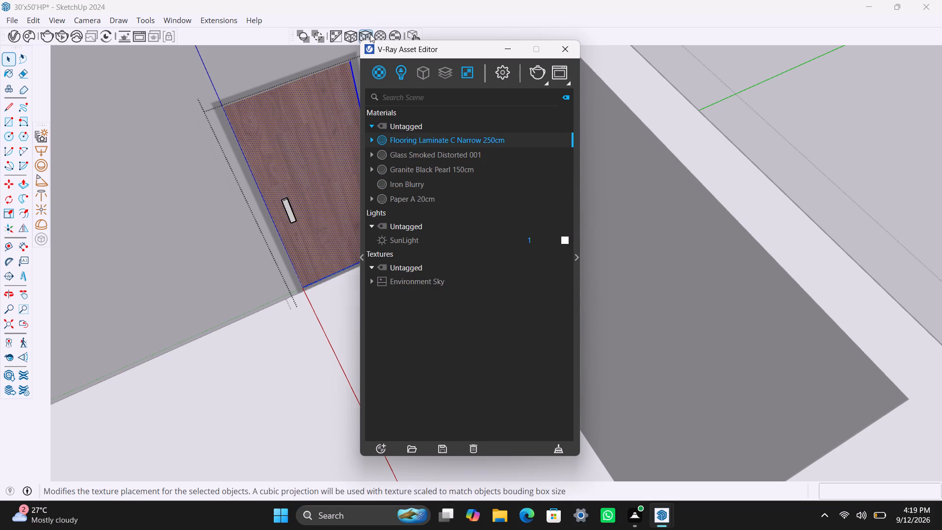
{"action": "left_click", "coordinate": [370, 34]}
{"action": "left_click", "coordinate": [292, 312]}
Apply the Iron Blurry material to the handle of the third door and exit the door's group editing.
{"action": "scroll", "coordinate": [290, 239], "scroll_direction": "up", "scroll_amount": 3}
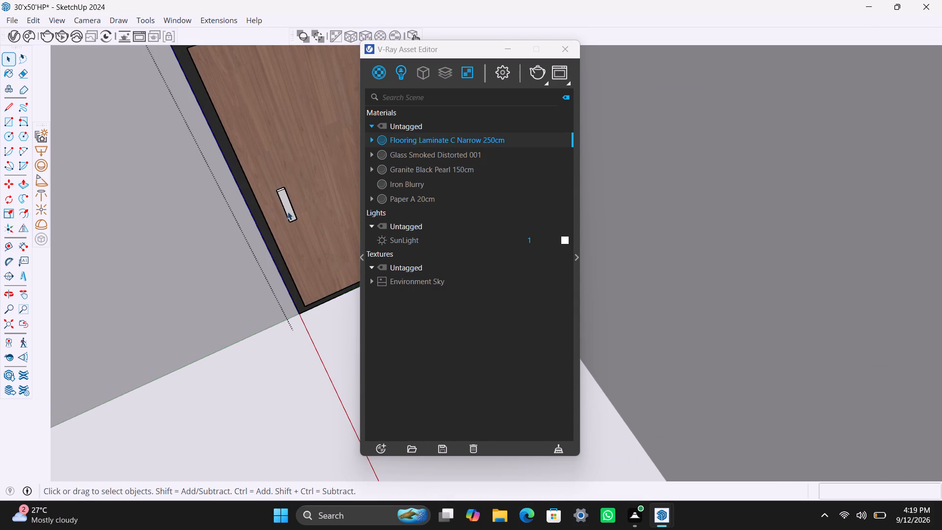
{"action": "left_click", "coordinate": [288, 210]}
{"action": "triple_click", "coordinate": [288, 209]}
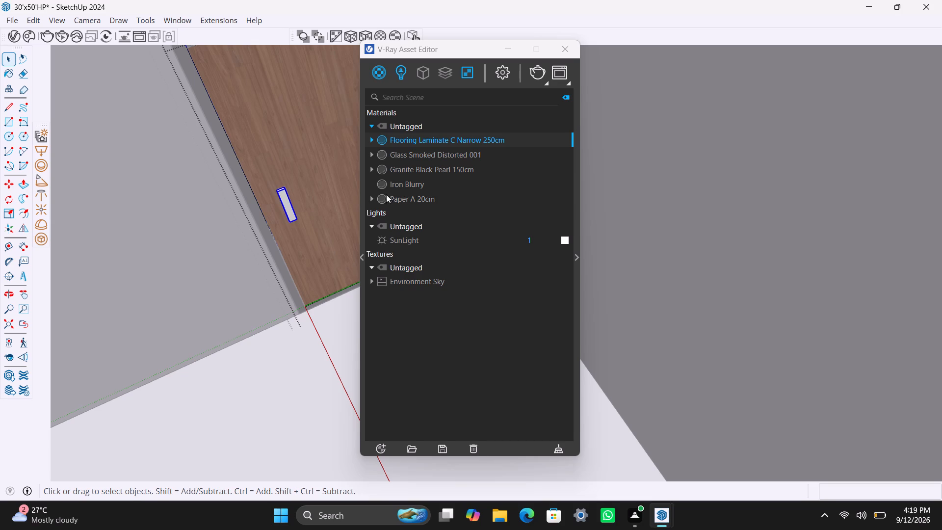
{"action": "left_click", "coordinate": [402, 181]}
{"action": "right_click", "coordinate": [402, 181]}
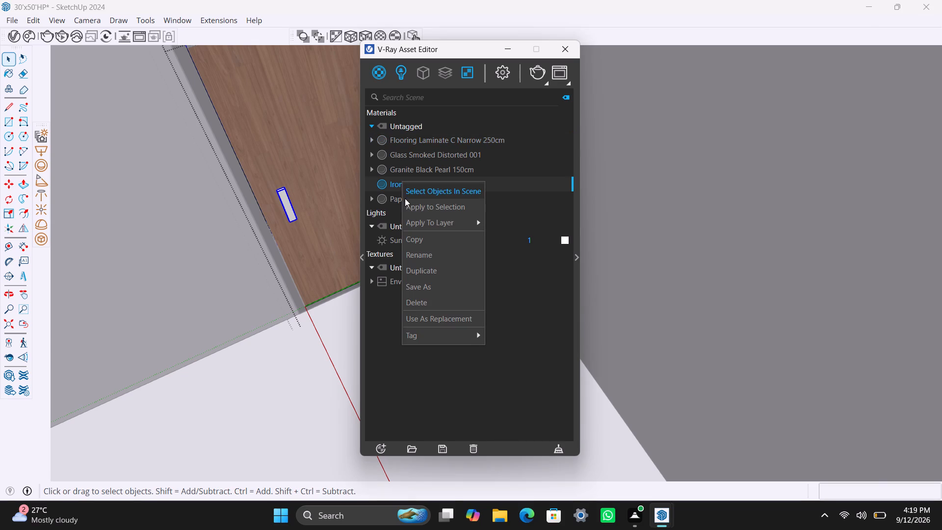
{"action": "left_click", "coordinate": [409, 208]}
{"action": "left_click", "coordinate": [367, 29]}
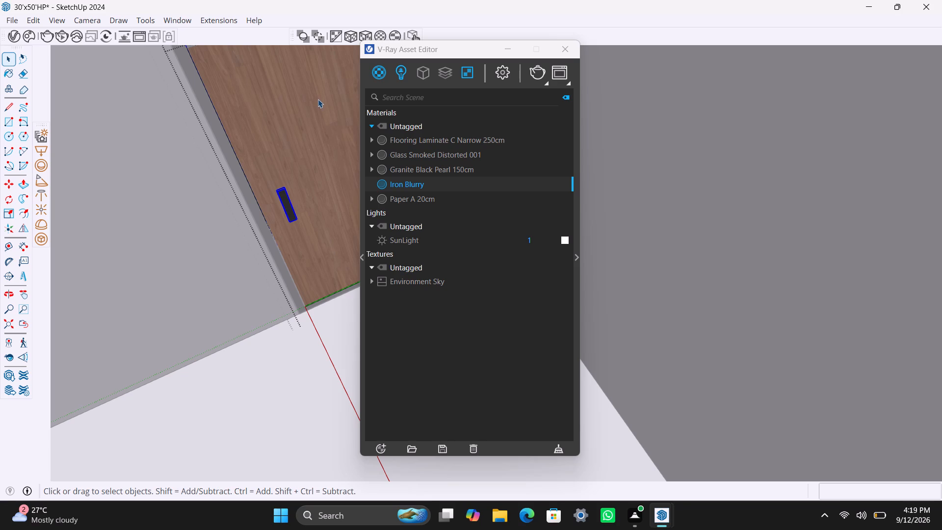
{"action": "scroll", "coordinate": [280, 213], "scroll_direction": "down", "scroll_amount": 17}
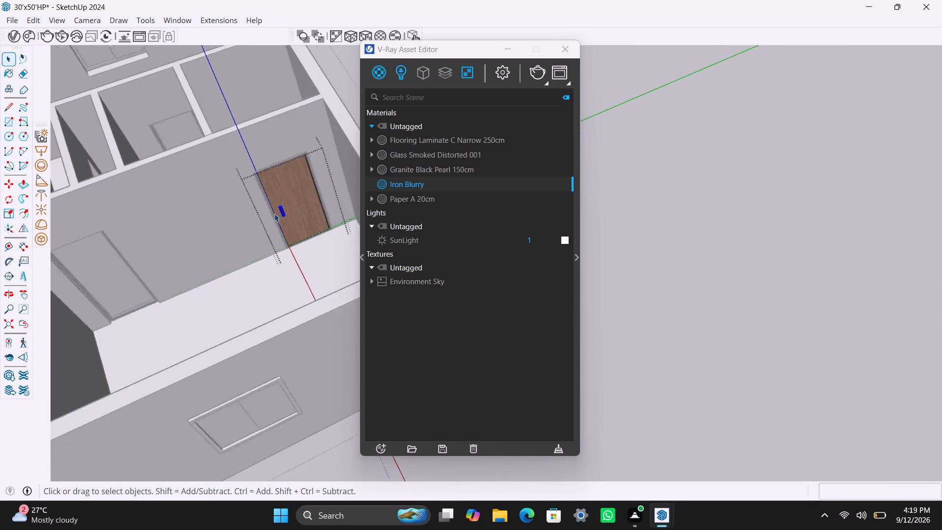
{"action": "scroll", "coordinate": [274, 213], "scroll_direction": "down", "scroll_amount": 6}
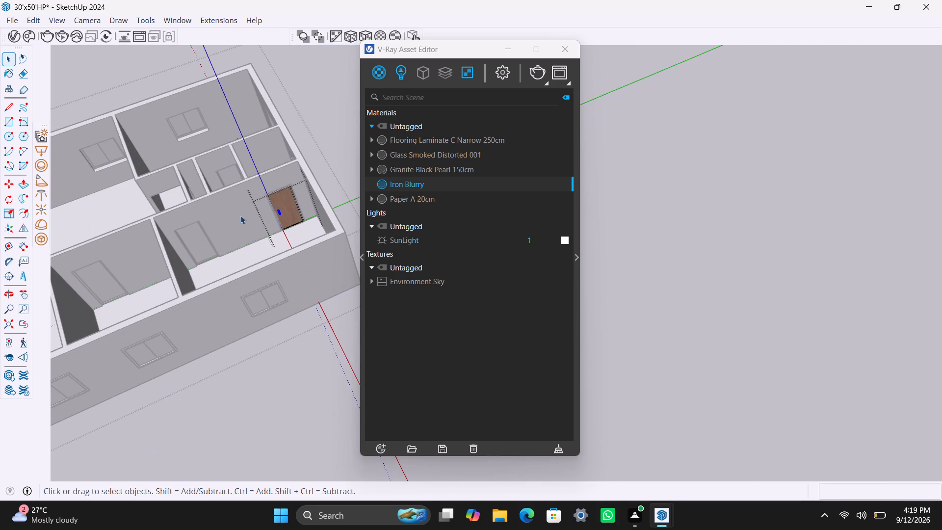
{"action": "scroll", "coordinate": [236, 227], "scroll_direction": "down", "scroll_amount": 3}
{"action": "middle_click_drag", "start_coordinate": [239, 236], "coordinate": [392, 227]}
{"action": "scroll", "coordinate": [232, 239], "scroll_direction": "down", "scroll_amount": 12}
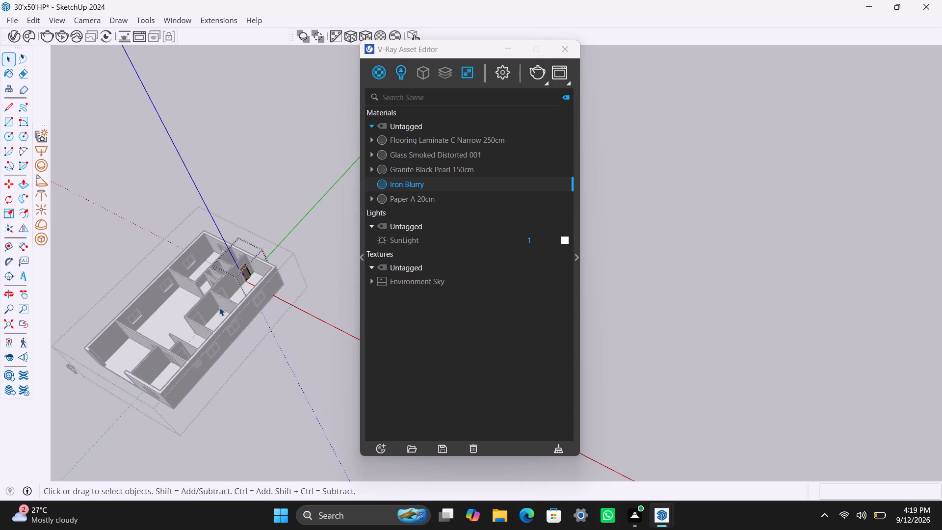
{"action": "middle_click_drag", "start_coordinate": [221, 310], "coordinate": [271, 243], "text": "shift"}
{"action": "left_click", "coordinate": [232, 360]}
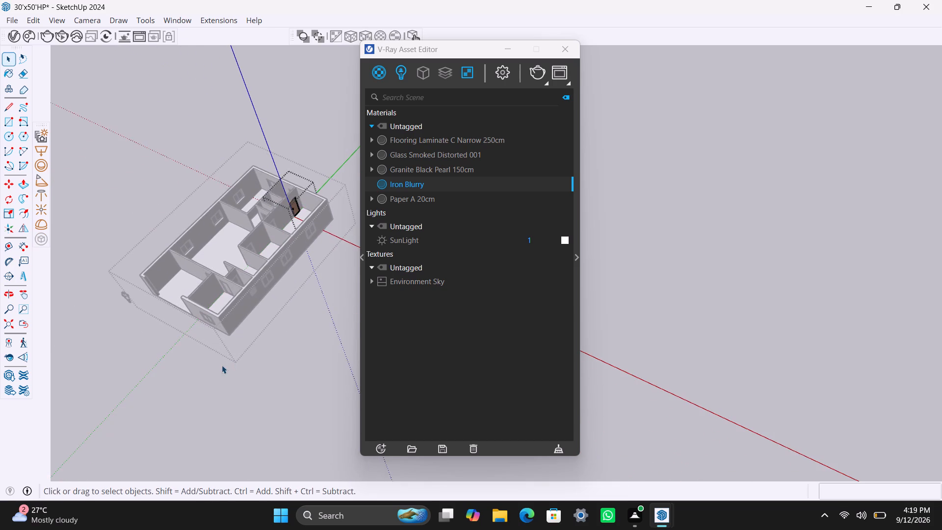
{"action": "scroll", "coordinate": [222, 365], "scroll_direction": "down", "scroll_amount": 4}
{"action": "middle_click_drag", "start_coordinate": [218, 376], "coordinate": [650, 243]}
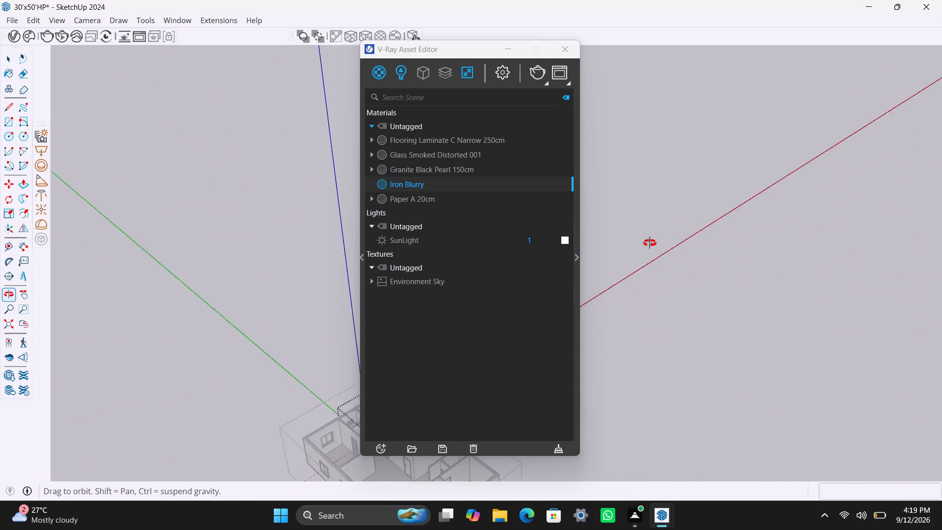
{"action": "middle_click_drag", "start_coordinate": [650, 243], "coordinate": [759, 169]}
{"action": "scroll", "coordinate": [661, 301], "scroll_direction": "up", "scroll_amount": 3}
{"action": "left_click", "coordinate": [666, 238]}
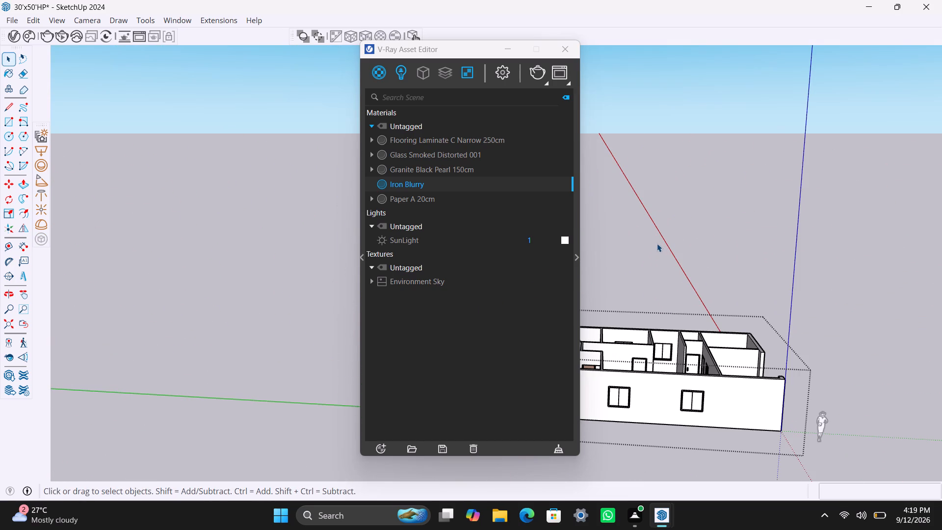
Apply the Iron Blurry material to the next unfinished door's frame, near the partition wall's corner, using cubic projection scaled to its bounding box.
{"action": "scroll", "coordinate": [655, 374], "scroll_direction": "up", "scroll_amount": 3}
{"action": "middle_click_drag", "start_coordinate": [618, 332], "coordinate": [619, 341]}
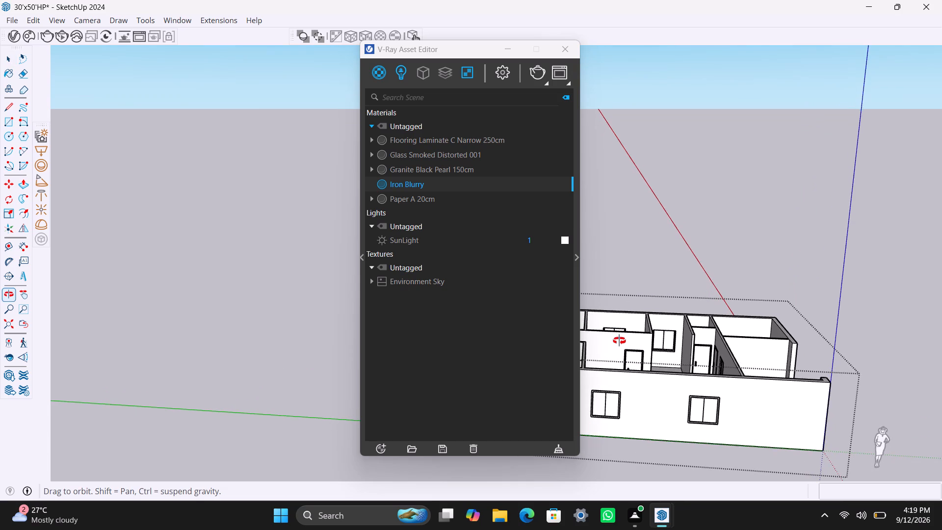
{"action": "middle_click_drag", "start_coordinate": [619, 341], "coordinate": [562, 338]}
{"action": "middle_click_drag", "start_coordinate": [615, 359], "coordinate": [729, 311]}
{"action": "scroll", "coordinate": [699, 289], "scroll_direction": "up", "scroll_amount": 3}
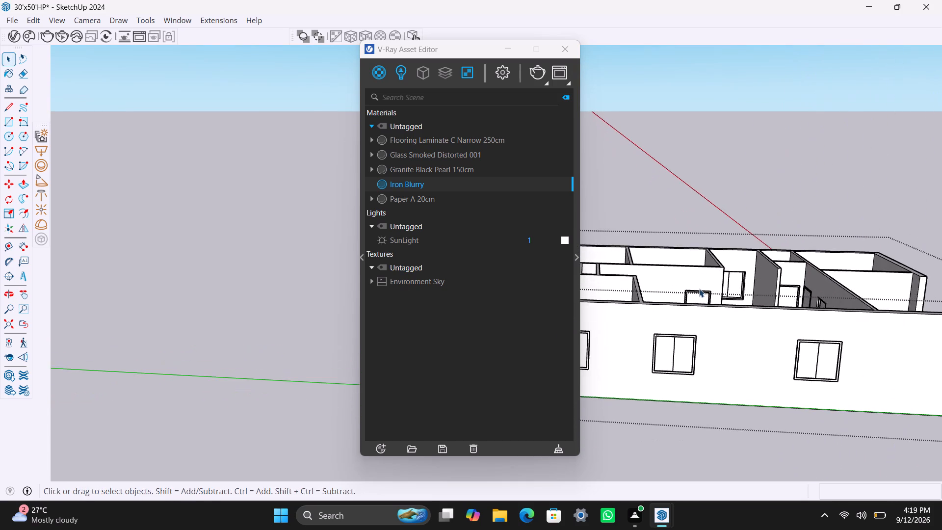
{"action": "middle_click_drag", "start_coordinate": [701, 293], "coordinate": [683, 409]}
{"action": "scroll", "coordinate": [664, 342], "scroll_direction": "up", "scroll_amount": 10}
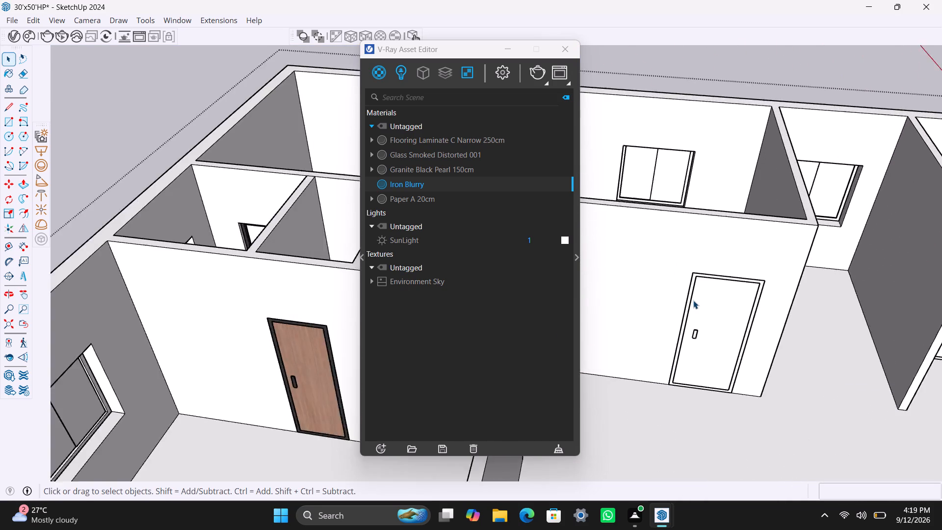
{"action": "scroll", "coordinate": [693, 300], "scroll_direction": "up", "scroll_amount": 5}
{"action": "triple_click", "coordinate": [686, 294]}
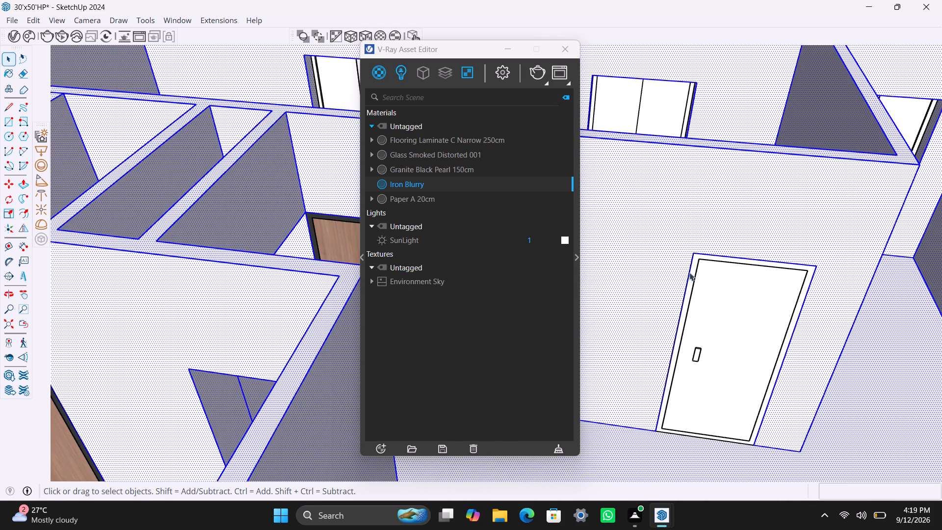
{"action": "triple_click", "coordinate": [693, 270]}
{"action": "left_click", "coordinate": [695, 270]}
{"action": "scroll", "coordinate": [692, 271], "scroll_direction": "up", "scroll_amount": 3}
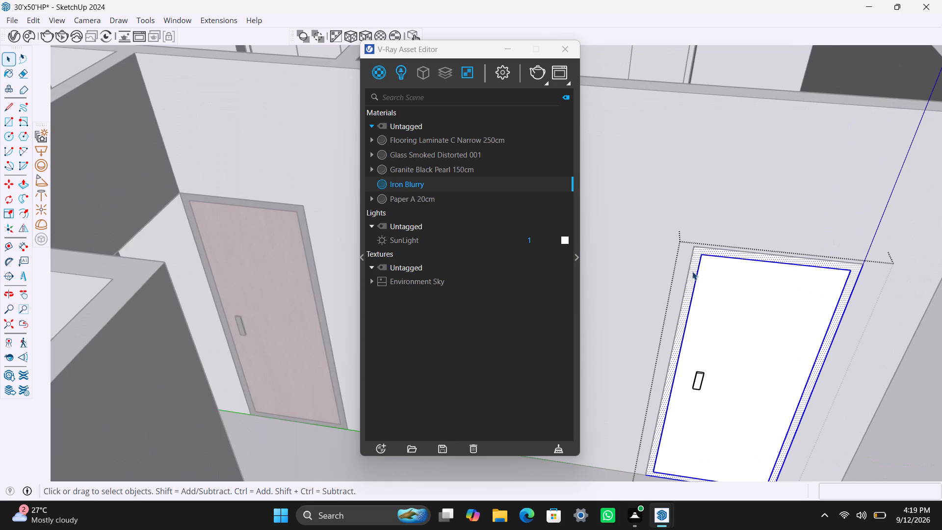
{"action": "right_click", "coordinate": [412, 184]}
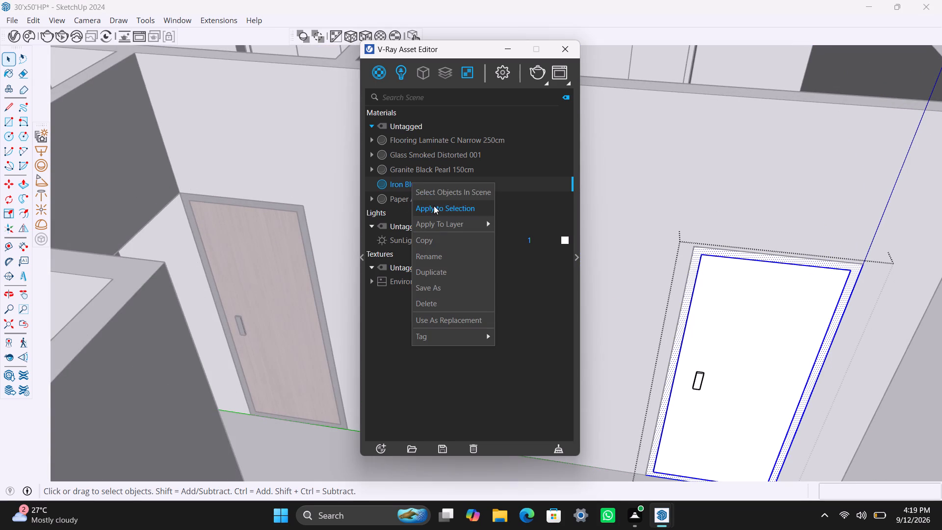
{"action": "left_click", "coordinate": [434, 206]}
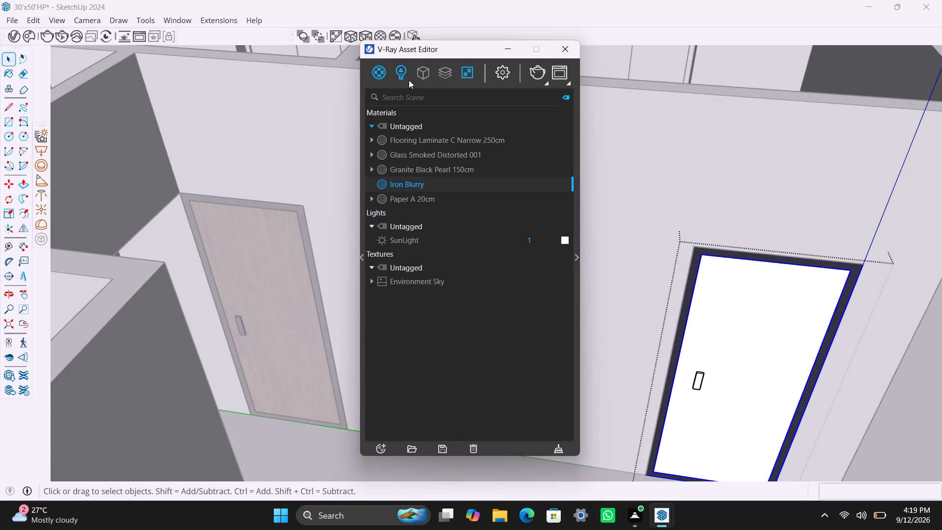
{"action": "left_click", "coordinate": [367, 35]}
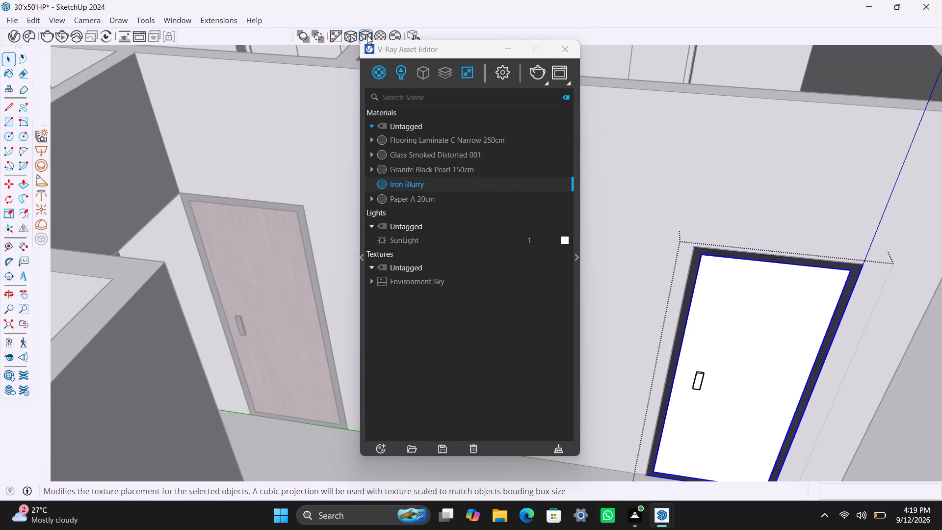
Apply the Flooring Laminate C Narrow 250cm material to the panel of this door, using cubic projection scaled to its bounding box.
{"action": "left_click", "coordinate": [770, 317]}
{"action": "left_click", "coordinate": [766, 314]}
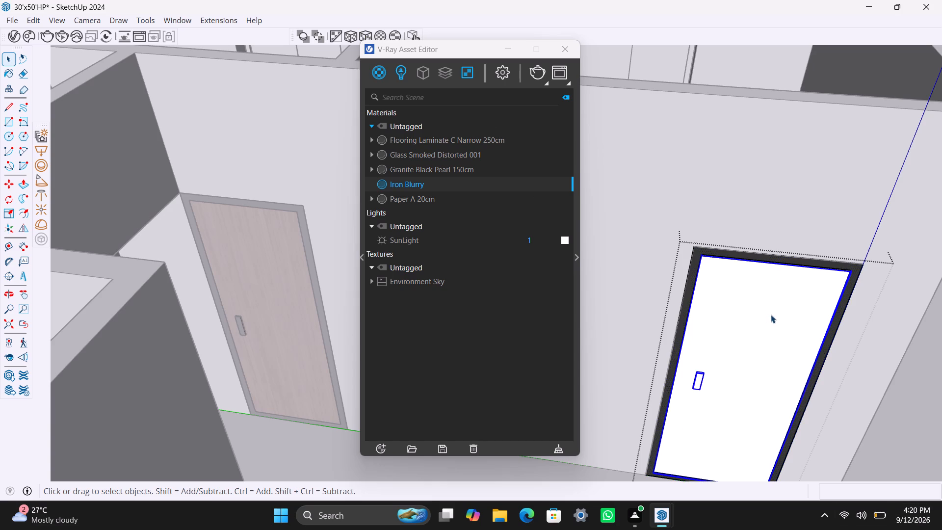
{"action": "triple_click", "coordinate": [729, 331]}
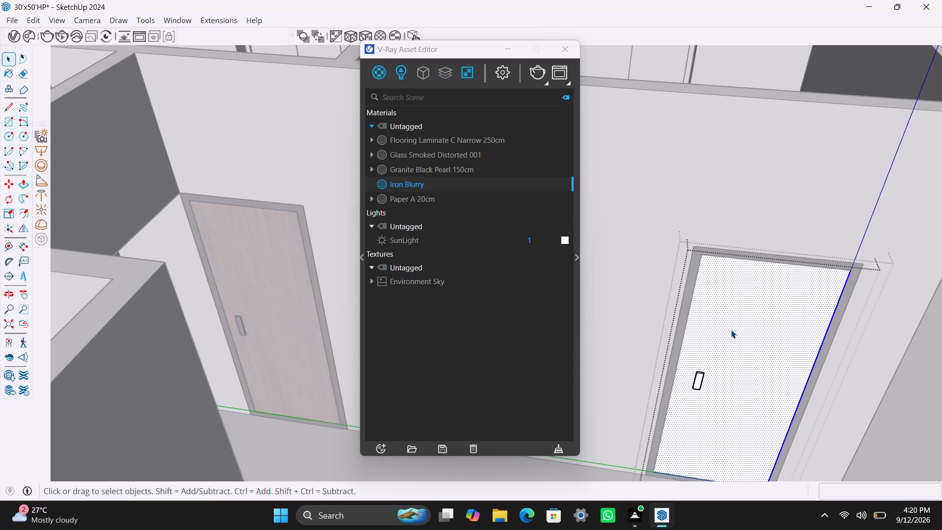
{"action": "left_click", "coordinate": [731, 330]}
{"action": "double_click", "coordinate": [722, 326]}
{"action": "left_click", "coordinate": [452, 137]}
{"action": "right_click", "coordinate": [453, 138]}
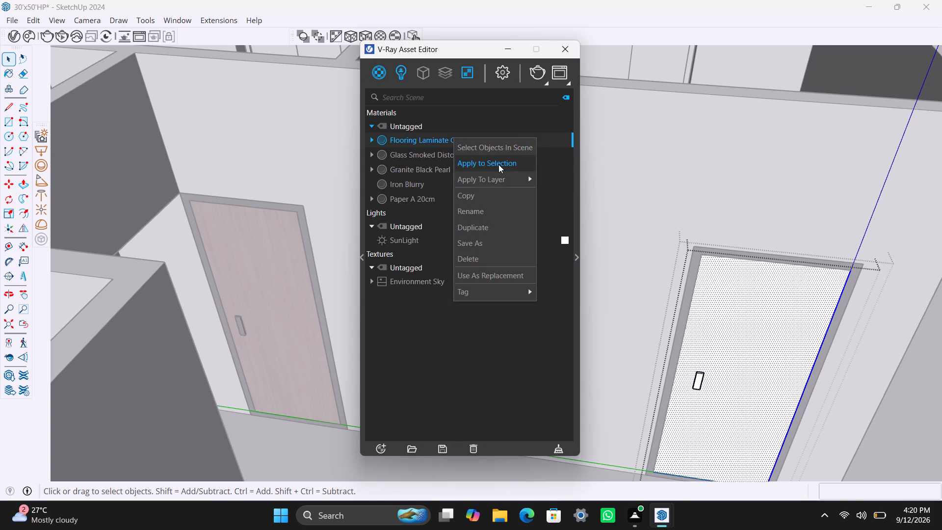
{"action": "left_click", "coordinate": [498, 164]}
{"action": "left_click", "coordinate": [368, 37]}
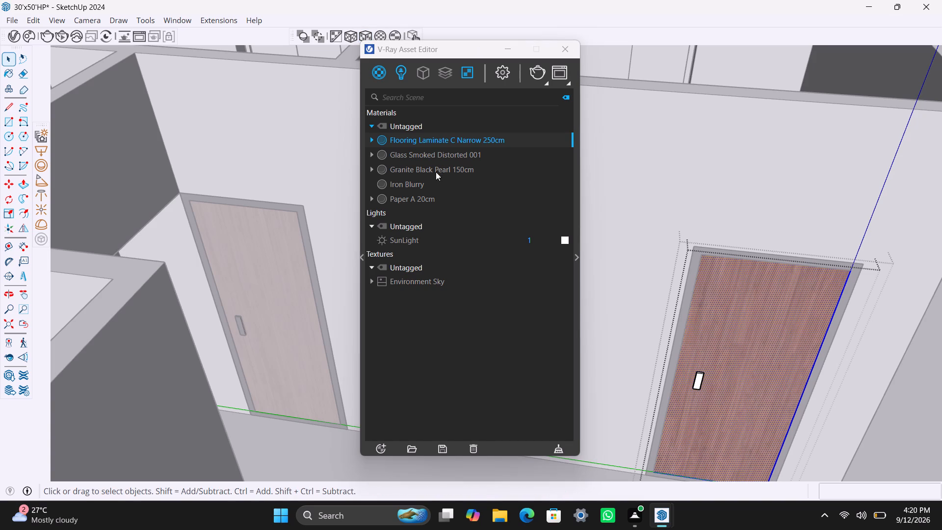
Apply the Iron Blurry material to the handle of this door and exit the door's group editing.
{"action": "left_click", "coordinate": [707, 381]}
{"action": "scroll", "coordinate": [696, 384], "scroll_direction": "up", "scroll_amount": 2}
{"action": "left_click", "coordinate": [695, 384]}
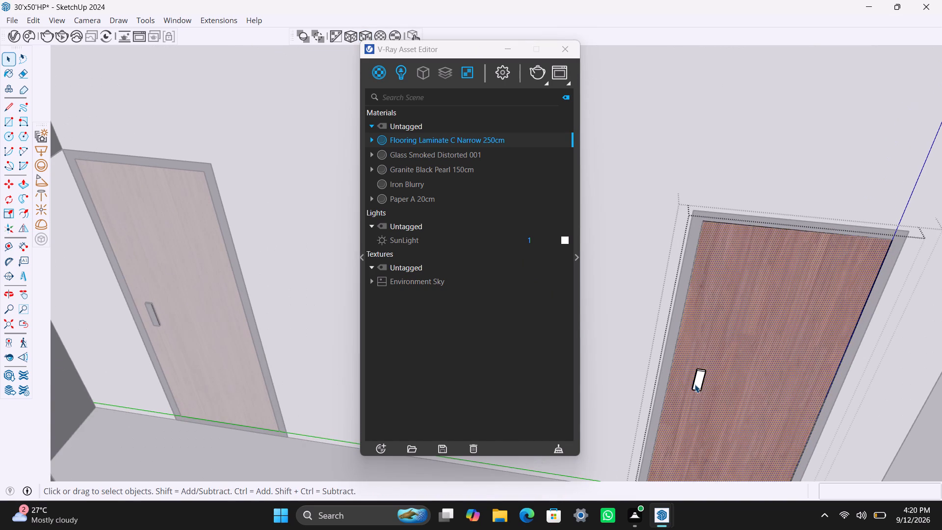
{"action": "left_click", "coordinate": [402, 183]}
{"action": "right_click", "coordinate": [404, 182]}
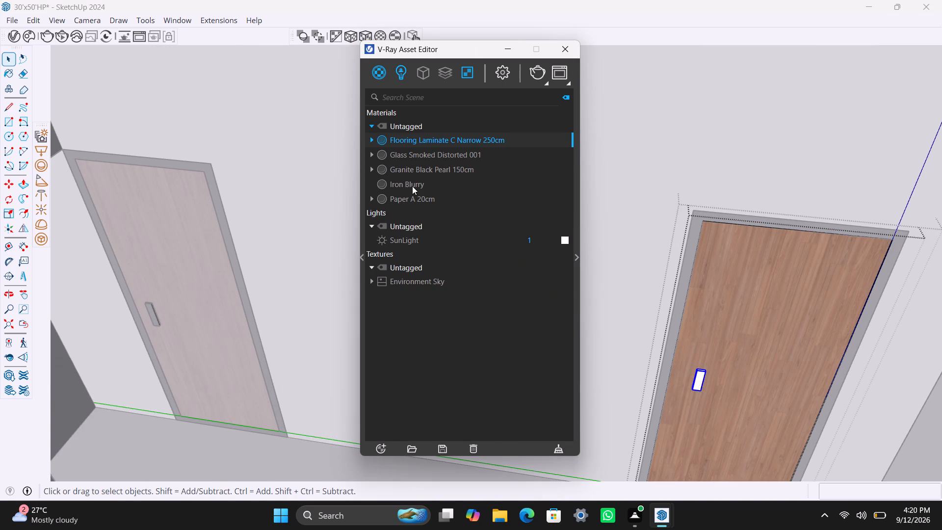
{"action": "left_click", "coordinate": [412, 186]}
{"action": "right_click", "coordinate": [415, 185]}
{"action": "left_click", "coordinate": [432, 207]}
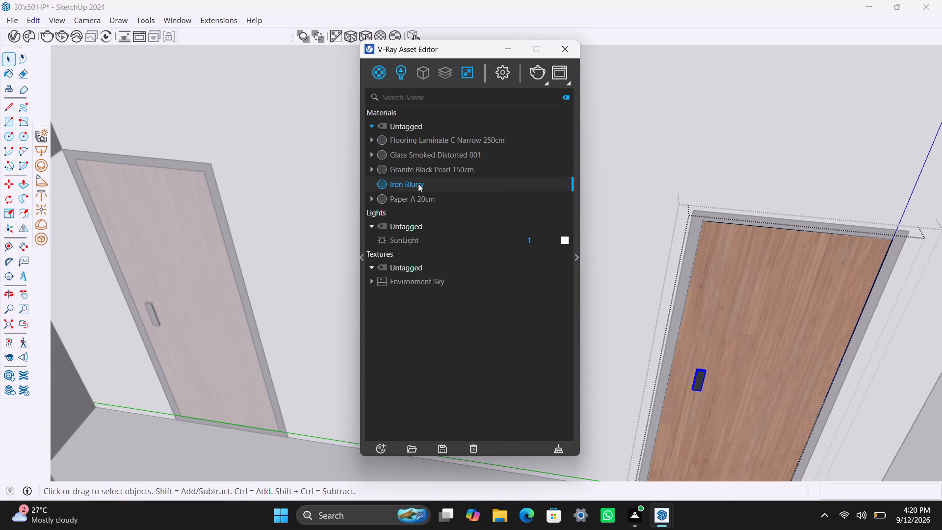
{"action": "scroll", "coordinate": [718, 164], "scroll_direction": "down", "scroll_amount": 4}
{"action": "left_click", "coordinate": [673, 172]}
{"action": "scroll", "coordinate": [652, 190], "scroll_direction": "down", "scroll_amount": 5}
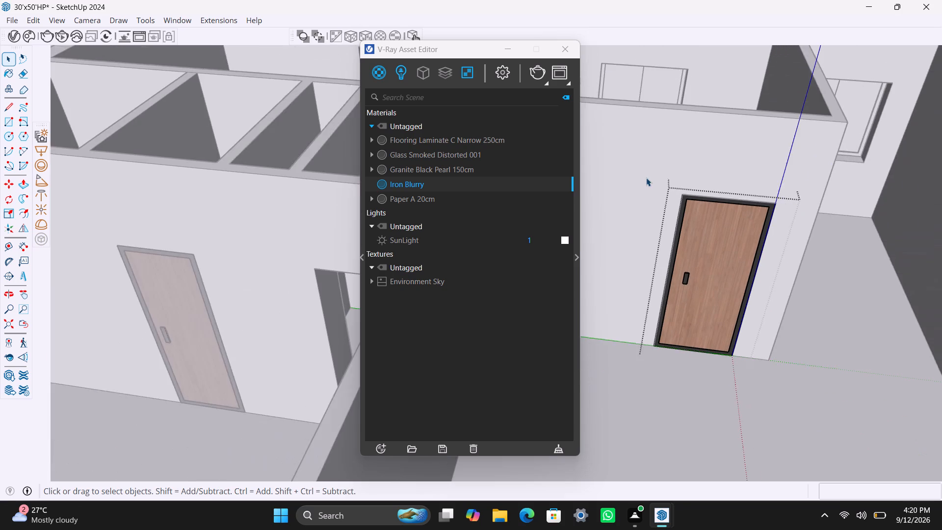
{"action": "left_click", "coordinate": [646, 177]}
Apply the Iron Blurry material to the frame of the unfinished door at the passage's end, using cubic projection scaled to its bounding box.
{"action": "scroll", "coordinate": [646, 189], "scroll_direction": "down", "scroll_amount": 14}
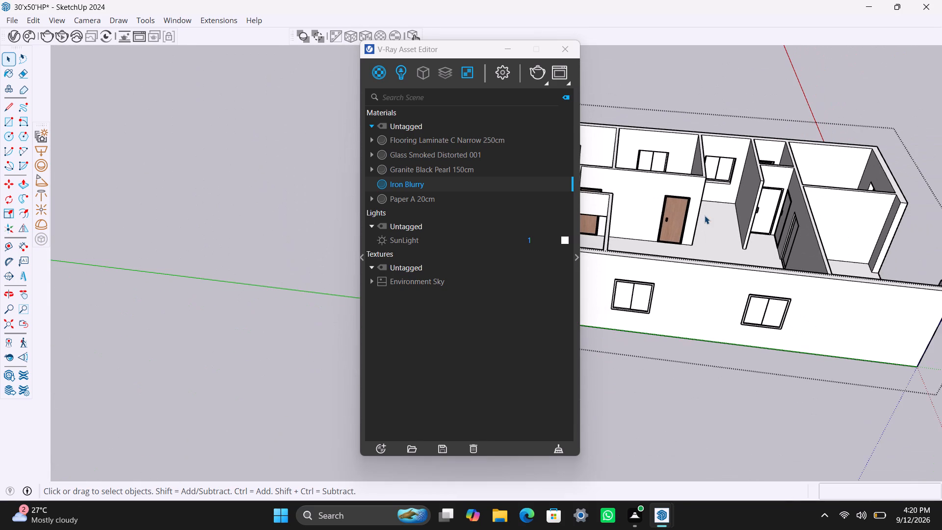
{"action": "scroll", "coordinate": [705, 215], "scroll_direction": "down", "scroll_amount": 2}
{"action": "middle_click_drag", "start_coordinate": [705, 215], "coordinate": [615, 224], "text": "shift"}
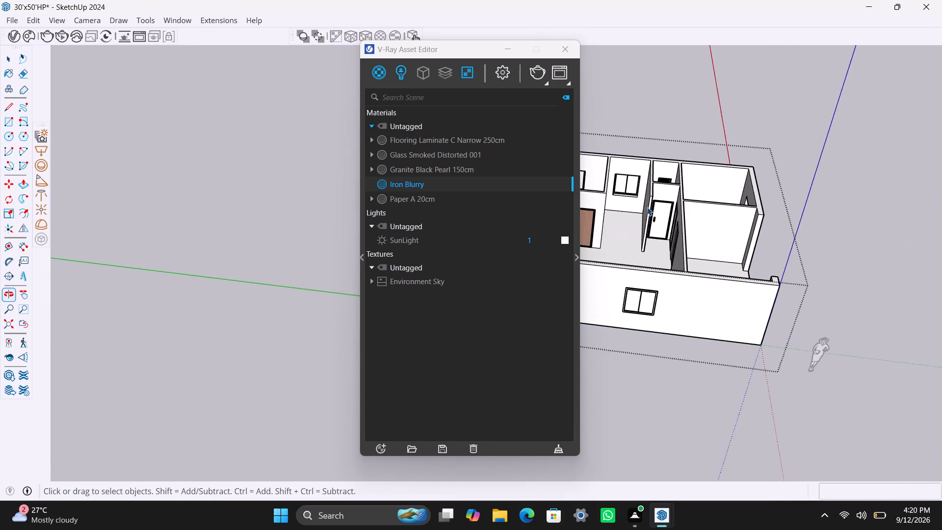
{"action": "scroll", "coordinate": [648, 207], "scroll_direction": "up", "scroll_amount": 18}
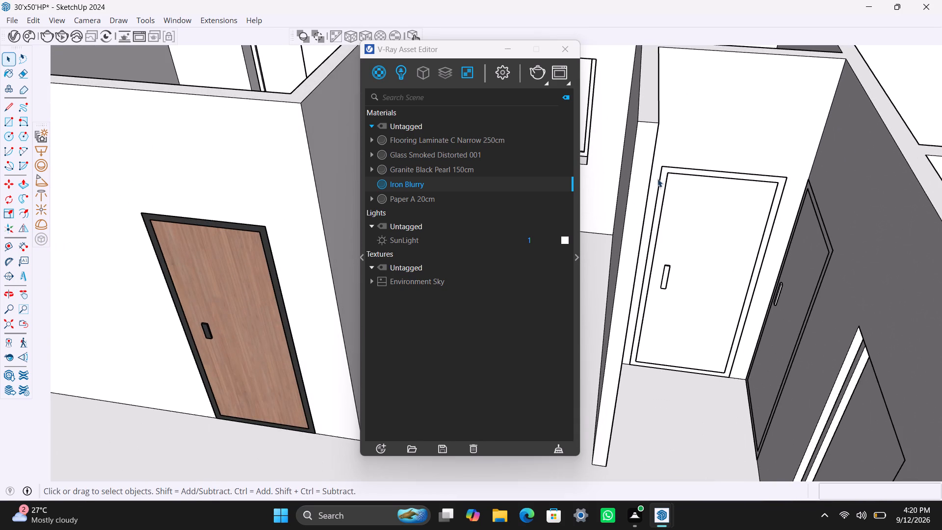
{"action": "triple_click", "coordinate": [663, 169]}
{"action": "double_click", "coordinate": [664, 169]}
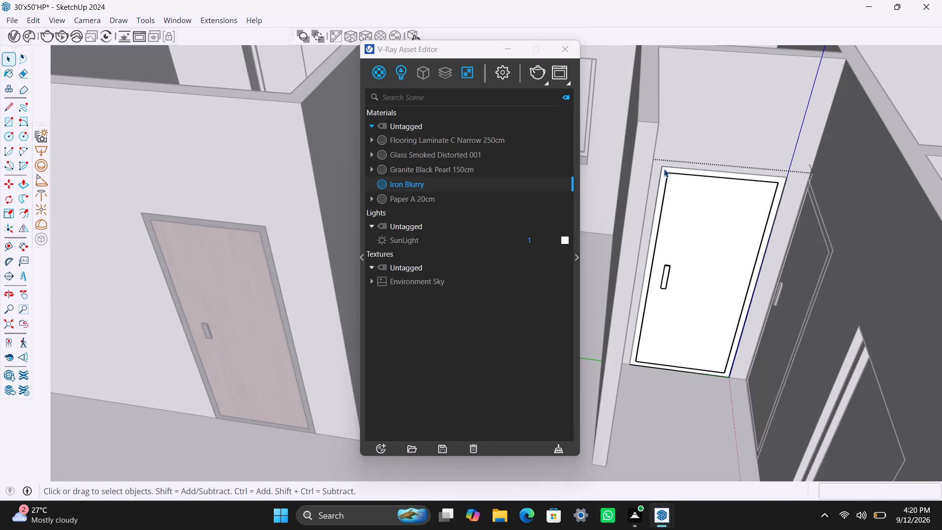
{"action": "double_click", "coordinate": [664, 169]}
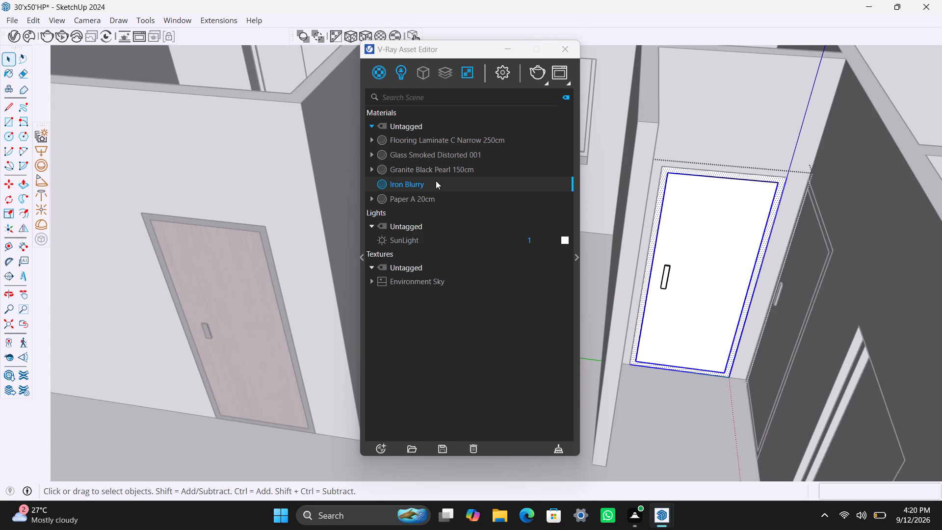
{"action": "right_click", "coordinate": [436, 181]}
{"action": "left_click", "coordinate": [459, 201]}
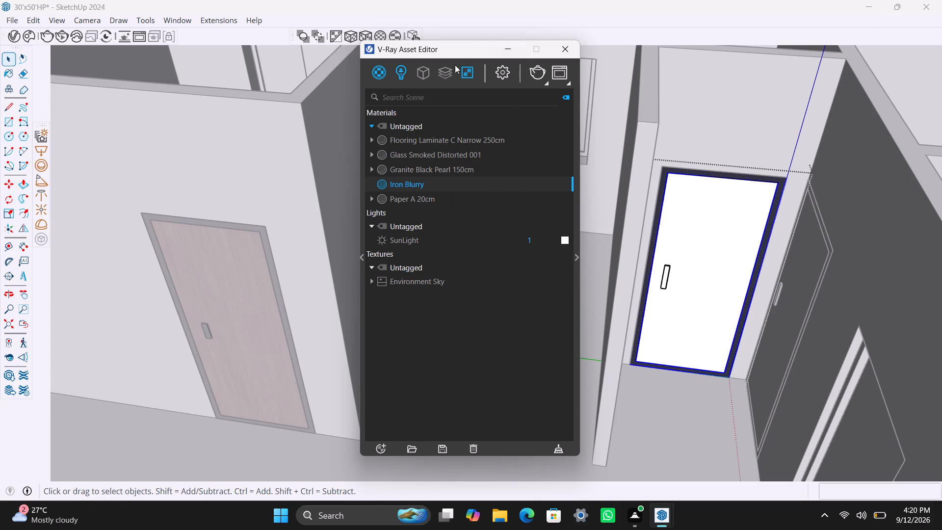
{"action": "left_click", "coordinate": [369, 33]}
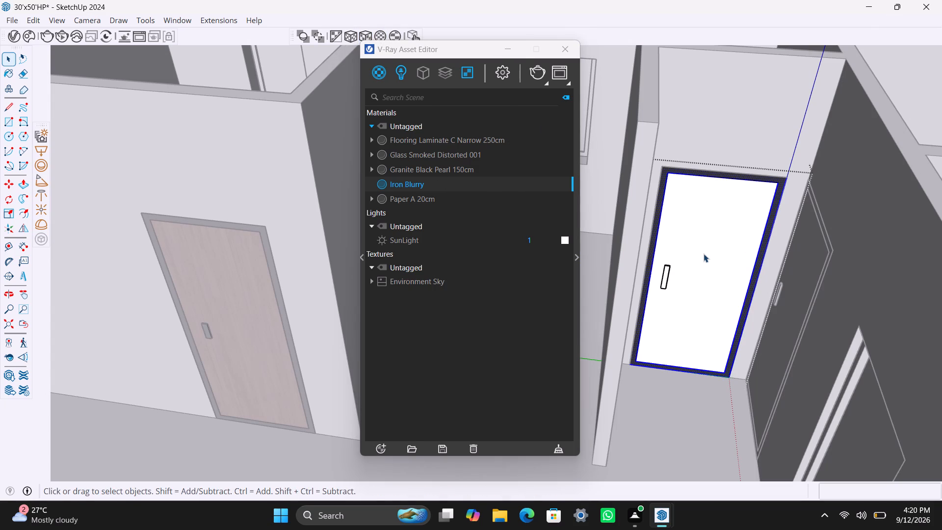
Apply the Flooring Laminate C Narrow 250cm material to the passage-end door's panel, using cubic projection scaled to its bounding box.
{"action": "triple_click", "coordinate": [696, 256]}
{"action": "double_click", "coordinate": [695, 256]}
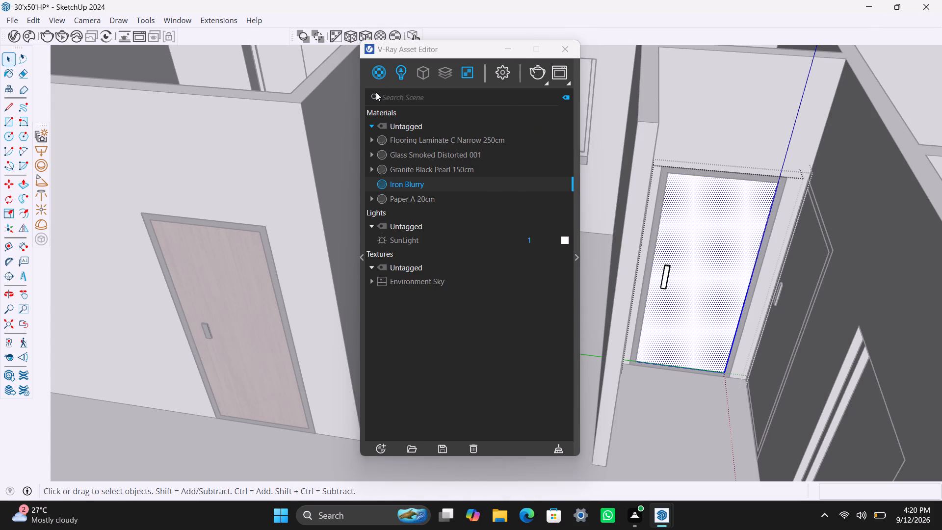
{"action": "left_click", "coordinate": [417, 145]}
{"action": "right_click", "coordinate": [417, 145]}
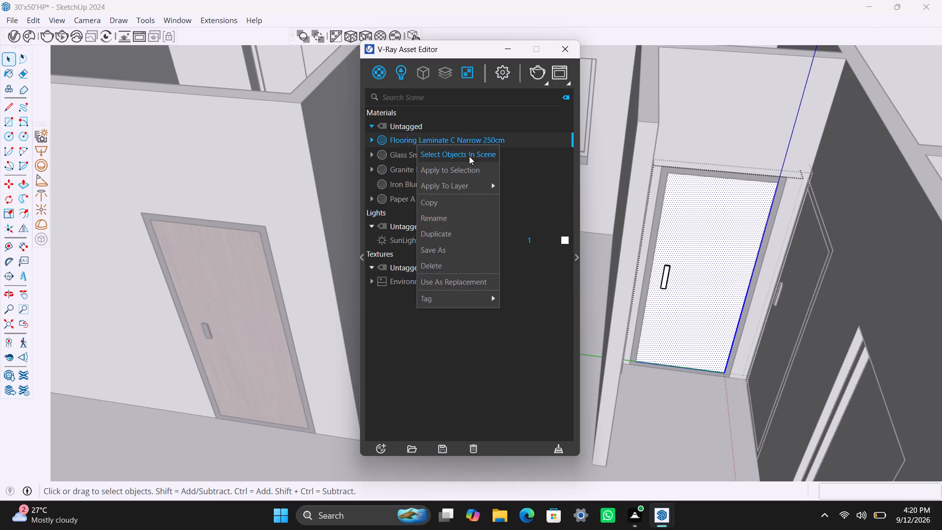
{"action": "left_click", "coordinate": [471, 166]}
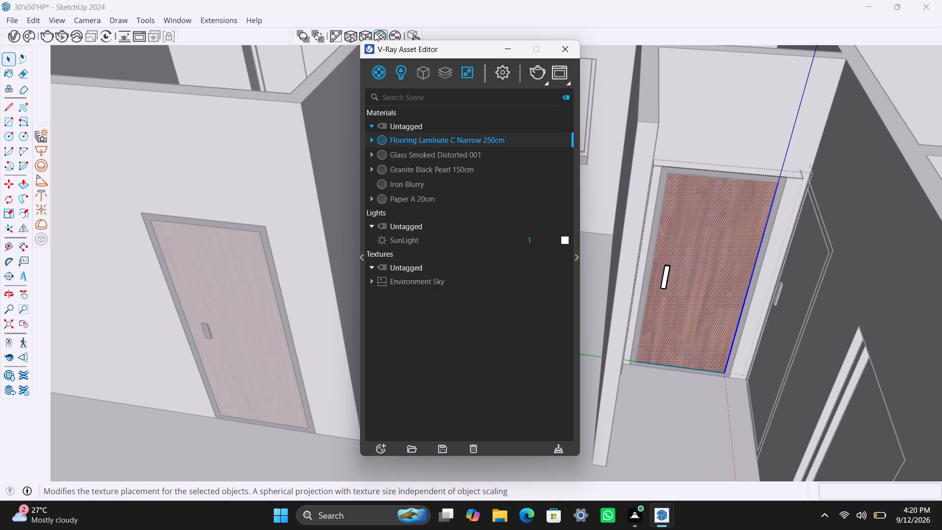
{"action": "left_click", "coordinate": [368, 33]}
Apply the Iron Blurry material to the passage-end door's handle with cubic projection and exit all group editing.
{"action": "scroll", "coordinate": [681, 287], "scroll_direction": "up", "scroll_amount": 2}
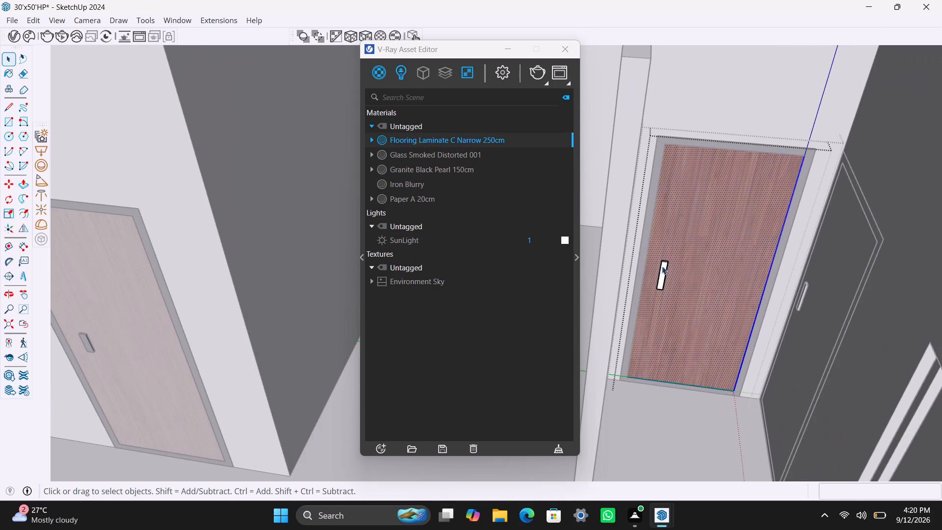
{"action": "left_click", "coordinate": [664, 275]}
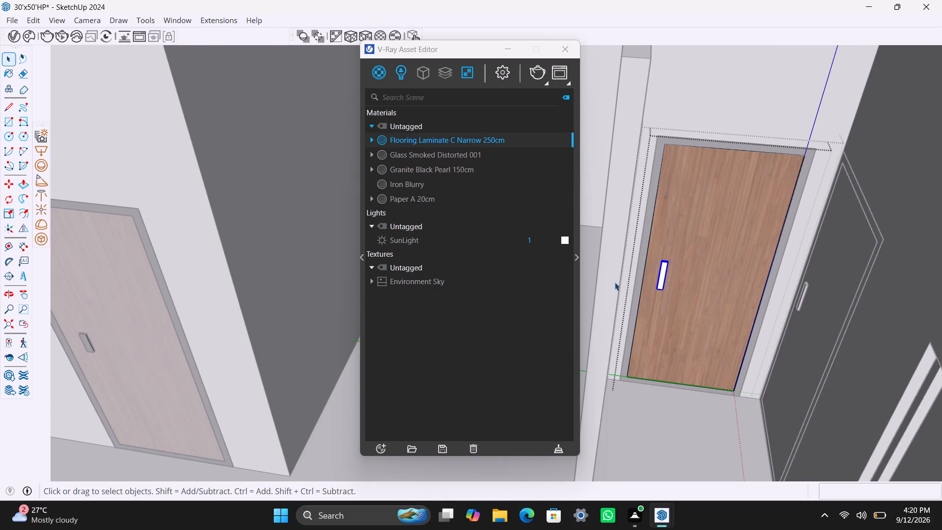
{"action": "left_click", "coordinate": [423, 179]}
{"action": "right_click", "coordinate": [422, 180]}
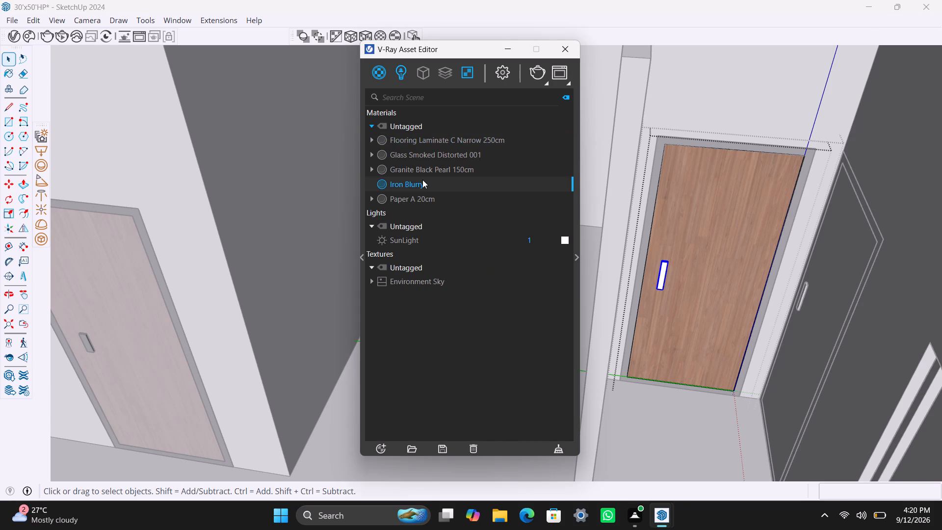
{"action": "left_click", "coordinate": [446, 202]}
{"action": "left_click", "coordinate": [360, 34]}
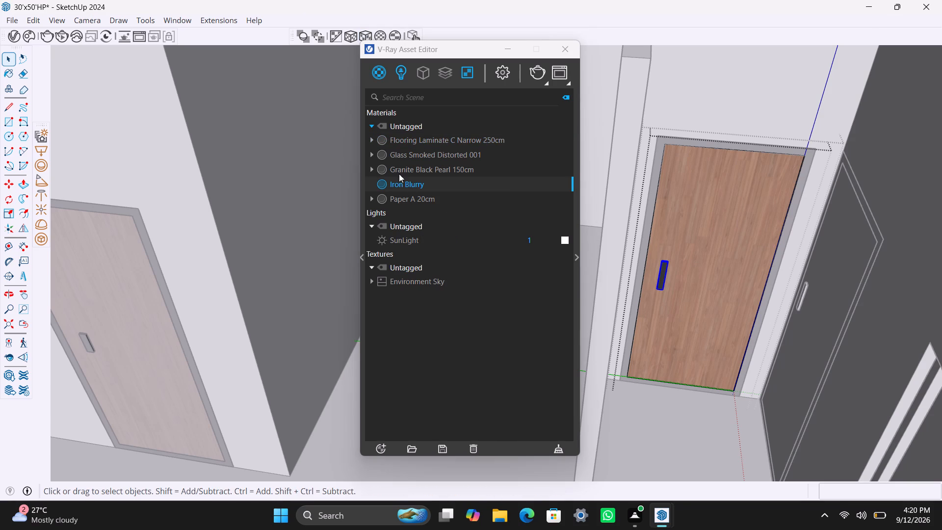
{"action": "scroll", "coordinate": [478, 269], "scroll_direction": "down", "scroll_amount": 16}
{"action": "scroll", "coordinate": [682, 228], "scroll_direction": "down", "scroll_amount": 6}
{"action": "middle_click_drag", "start_coordinate": [695, 304], "coordinate": [742, 336]}
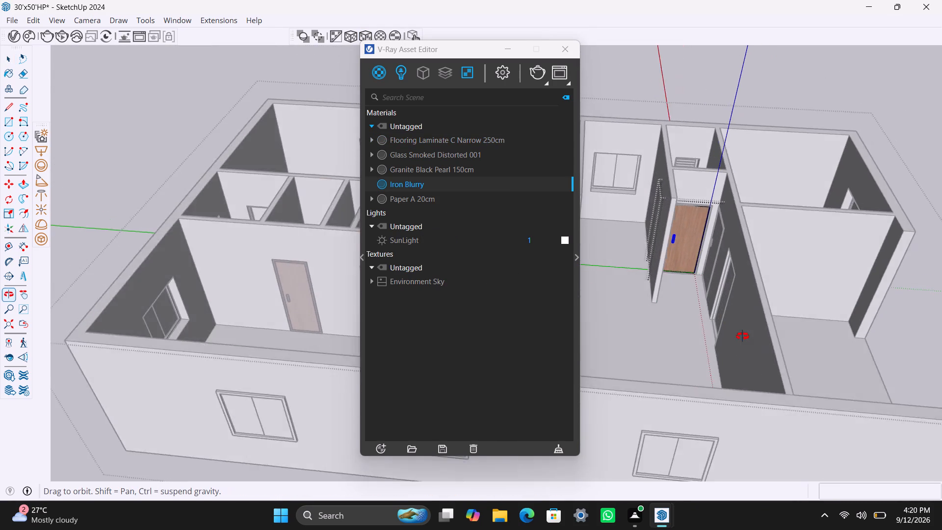
{"action": "middle_click_drag", "start_coordinate": [742, 336], "coordinate": [883, 361]}
{"action": "triple_click", "coordinate": [643, 282]}
{"action": "double_click", "coordinate": [643, 282]}
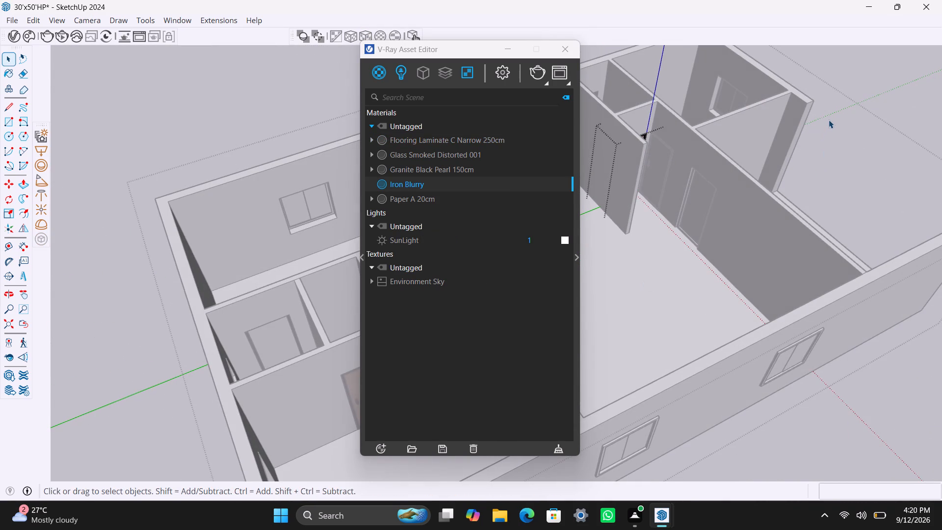
{"action": "triple_click", "coordinate": [829, 120]}
{"action": "left_click", "coordinate": [829, 120]}
Apply the Iron Blurry material to the frame of the adjacent door with a handle, on the long partition wall beside the passage.
{"action": "scroll", "coordinate": [697, 208], "scroll_direction": "up", "scroll_amount": 2}
{"action": "middle_click_drag", "start_coordinate": [555, 237], "coordinate": [651, 283]}
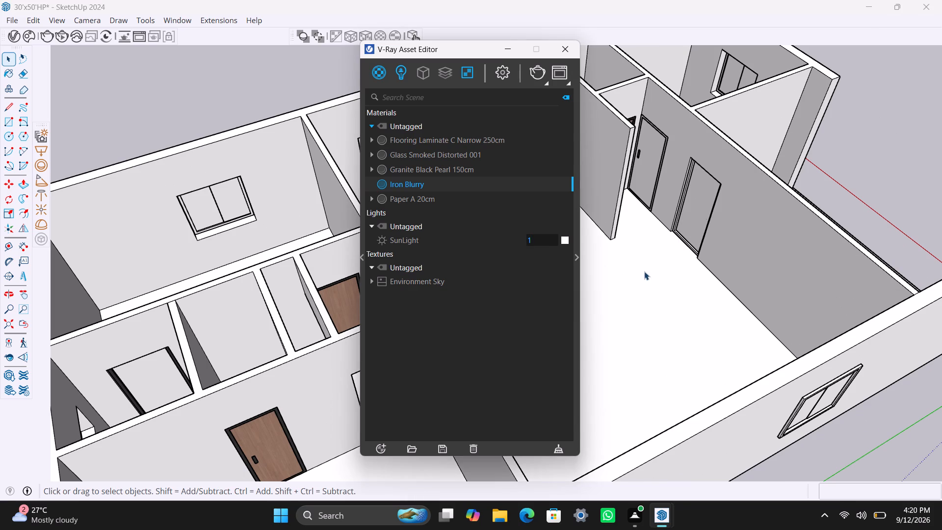
{"action": "scroll", "coordinate": [641, 265], "scroll_direction": "down", "scroll_amount": 3}
{"action": "middle_click_drag", "start_coordinate": [642, 281], "coordinate": [723, 285]}
{"action": "scroll", "coordinate": [652, 140], "scroll_direction": "up", "scroll_amount": 2}
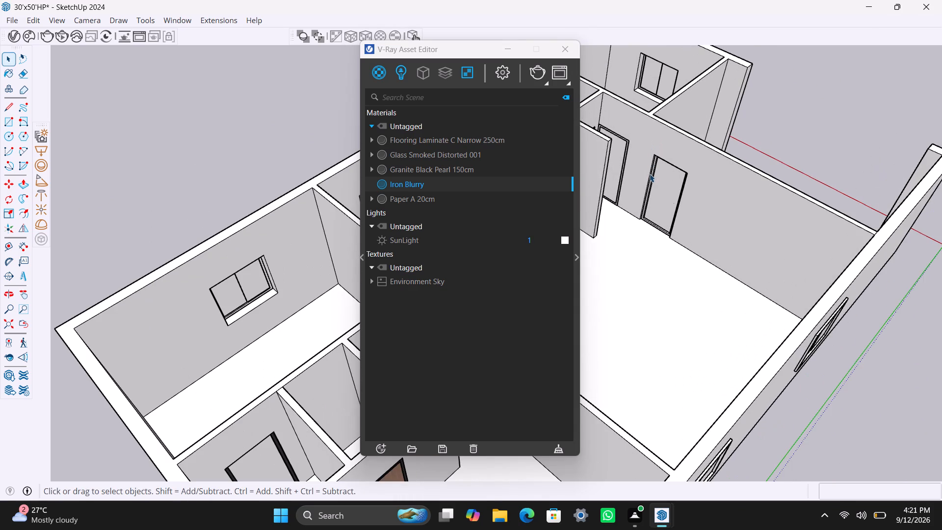
{"action": "middle_click_drag", "start_coordinate": [650, 174], "coordinate": [641, 306], "text": "shift"}
{"action": "scroll", "coordinate": [640, 279], "scroll_direction": "up", "scroll_amount": 7}
{"action": "middle_click_drag", "start_coordinate": [653, 290], "coordinate": [808, 281], "text": "shift"}
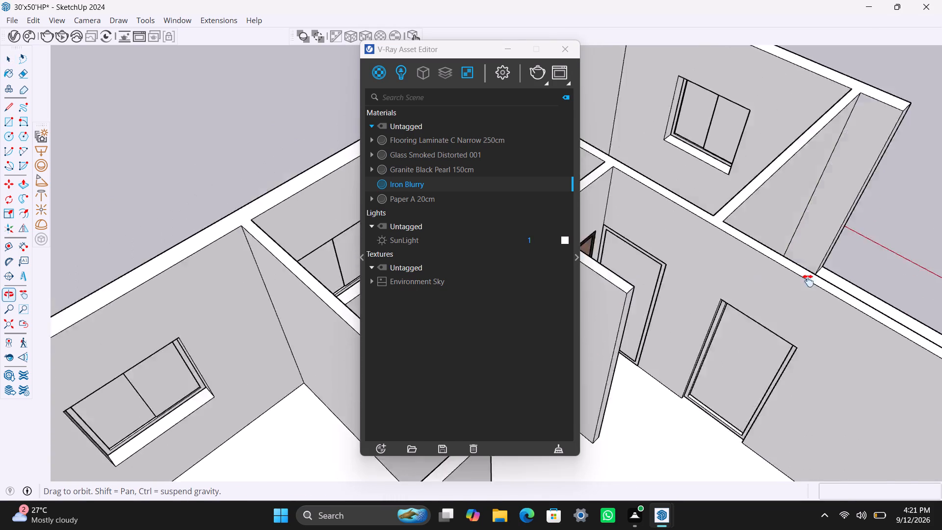
{"action": "middle_click_drag", "start_coordinate": [808, 281], "coordinate": [821, 279], "text": "shift"}
{"action": "scroll", "coordinate": [723, 272], "scroll_direction": "up", "scroll_amount": 6}
{"action": "middle_click_drag", "start_coordinate": [765, 234], "coordinate": [742, 301]}
{"action": "scroll", "coordinate": [753, 304], "scroll_direction": "up", "scroll_amount": 1}
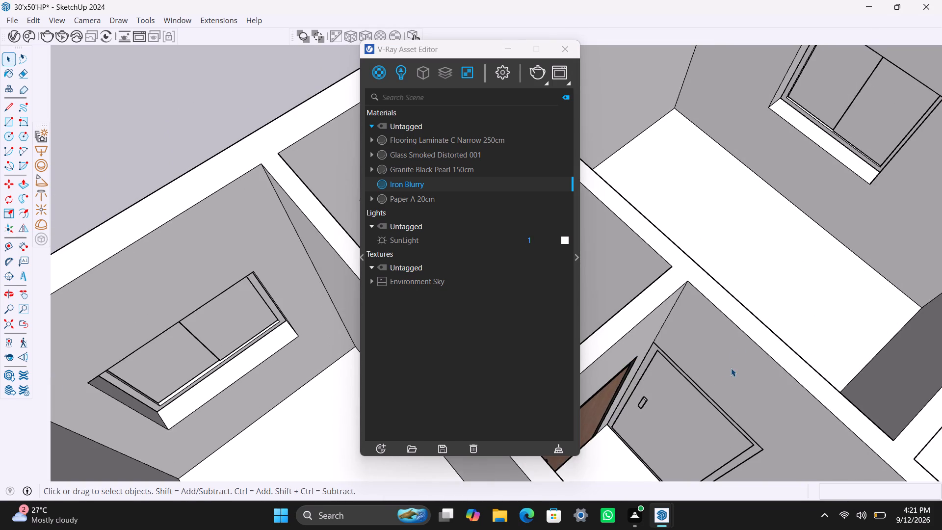
{"action": "middle_click_drag", "start_coordinate": [719, 391], "coordinate": [773, 214], "text": "shift"}
{"action": "scroll", "coordinate": [830, 359], "scroll_direction": "up", "scroll_amount": 3}
{"action": "scroll", "coordinate": [718, 349], "scroll_direction": "up", "scroll_amount": 2}
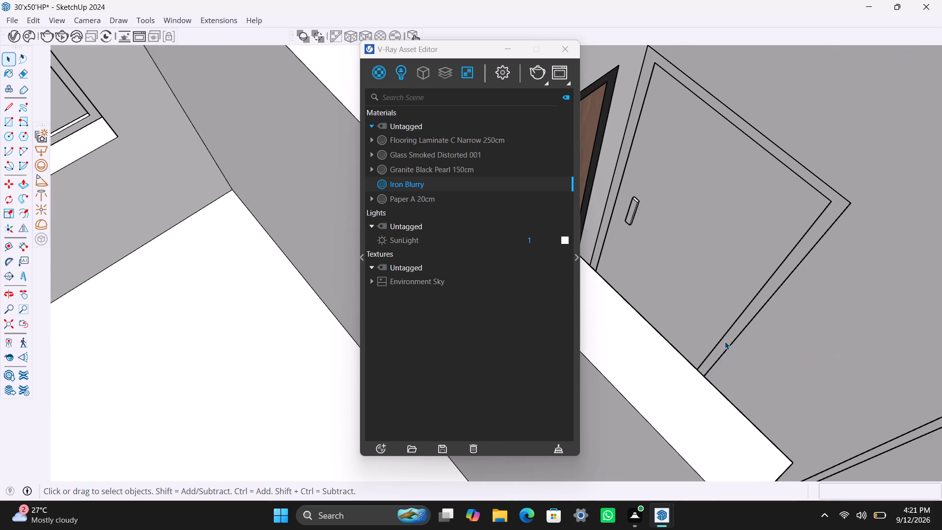
{"action": "triple_click", "coordinate": [725, 340]}
{"action": "triple_click", "coordinate": [727, 339]}
{"action": "left_click", "coordinate": [730, 334]}
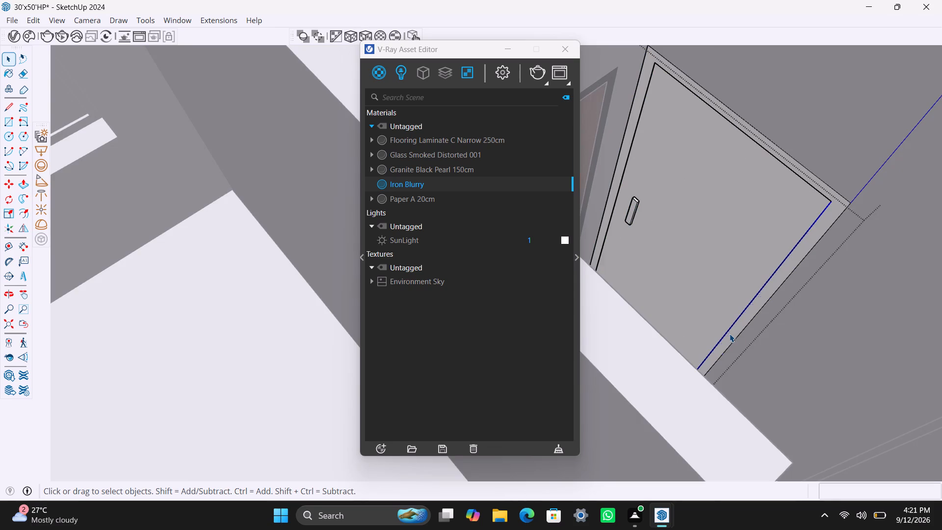
{"action": "double_click", "coordinate": [730, 334]}
{"action": "left_click", "coordinate": [731, 333]}
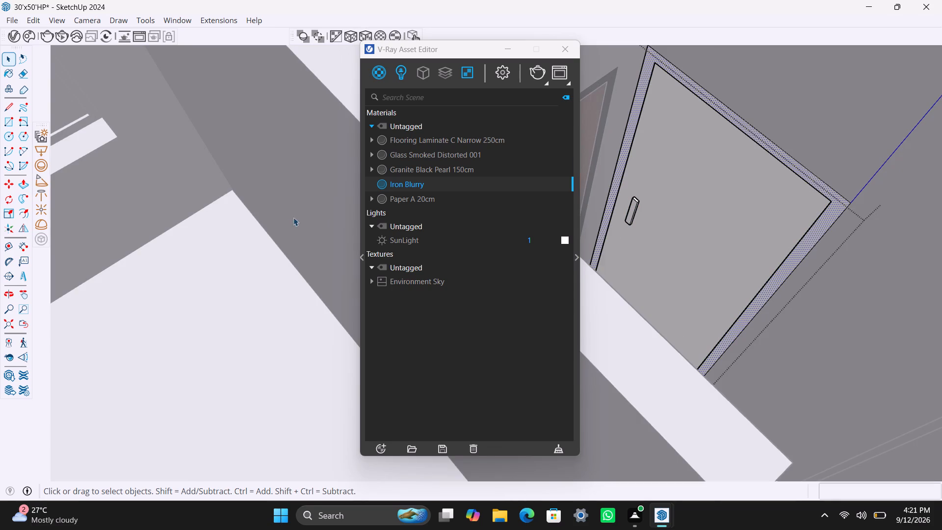
{"action": "right_click", "coordinate": [410, 179]}
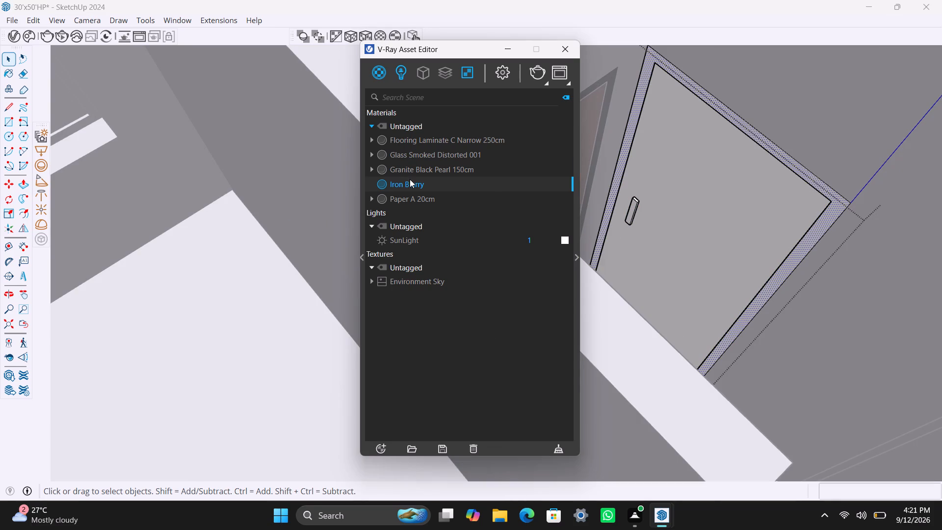
{"action": "left_click", "coordinate": [445, 199]}
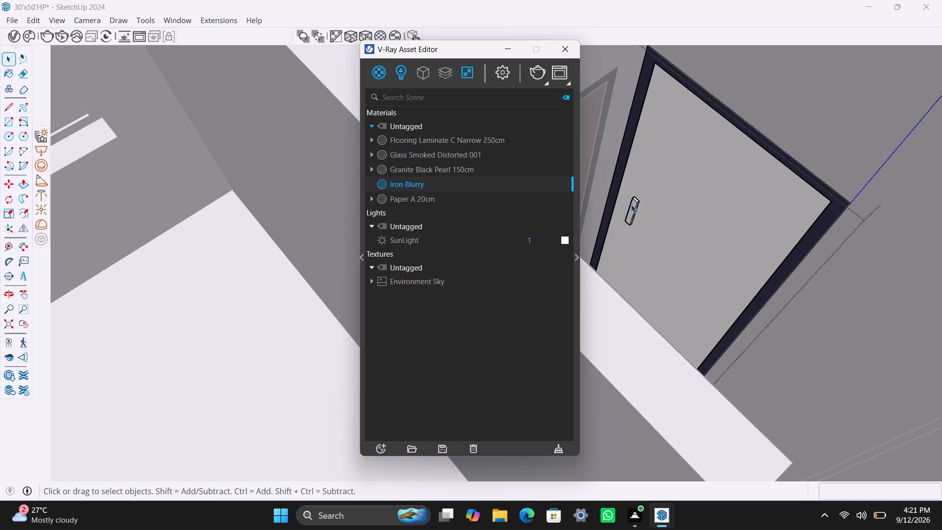
Apply the Iron Blurry material to the handle of the adjacent door on the long partition wall beside the passage.
{"action": "left_click", "coordinate": [631, 204]}
{"action": "triple_click", "coordinate": [634, 206]}
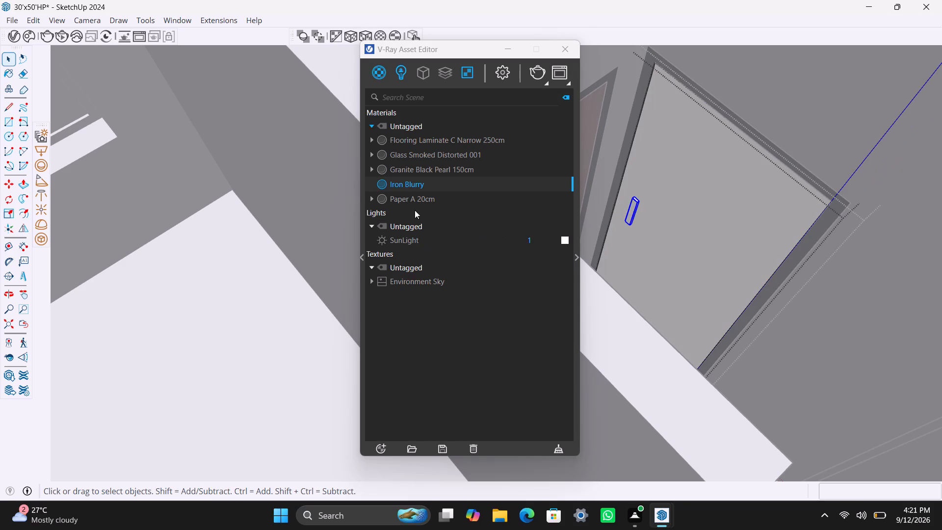
{"action": "right_click", "coordinate": [415, 185]}
{"action": "left_click", "coordinate": [439, 211]}
Apply Flooring Laminate C Narrow 250cm to the same door's panel with cubic projection scaled to its bounding box, and exit group editing.
{"action": "double_click", "coordinate": [730, 189]}
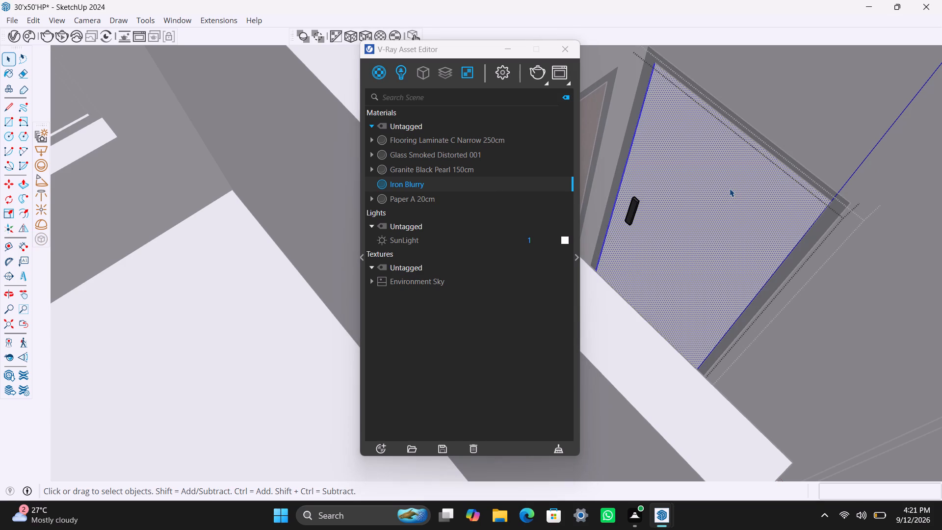
{"action": "left_click", "coordinate": [441, 139]}
{"action": "right_click", "coordinate": [441, 139]}
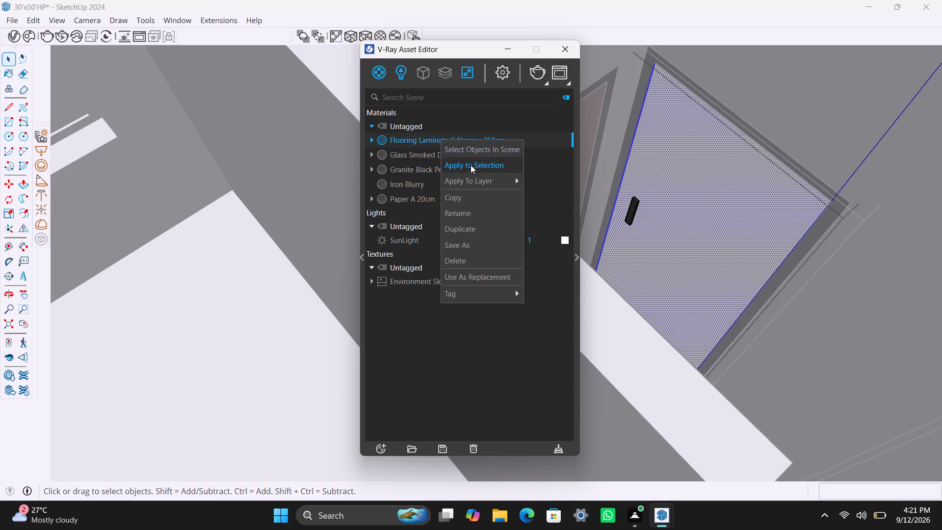
{"action": "left_click", "coordinate": [471, 165]}
{"action": "left_click", "coordinate": [363, 35]}
{"action": "scroll", "coordinate": [637, 280], "scroll_direction": "down", "scroll_amount": 8}
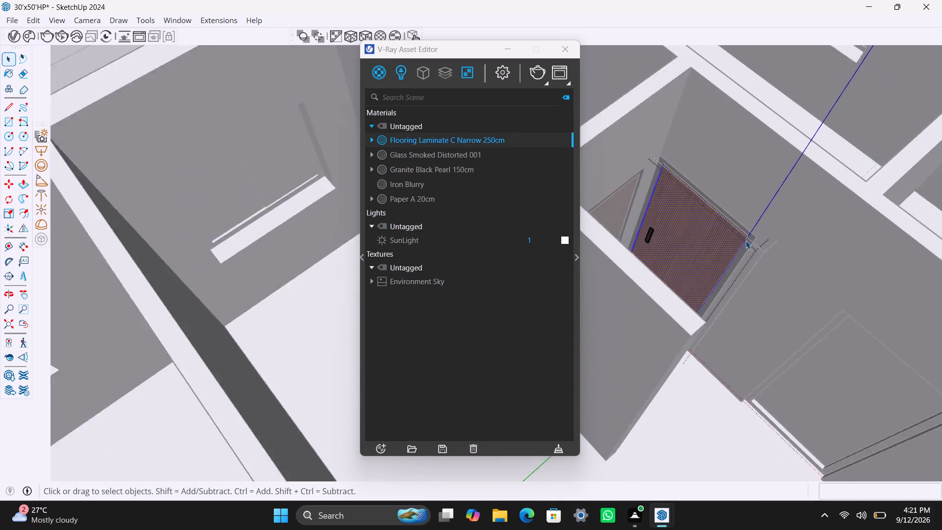
{"action": "scroll", "coordinate": [746, 240], "scroll_direction": "down", "scroll_amount": 5}
{"action": "left_click", "coordinate": [765, 343]}
{"action": "scroll", "coordinate": [751, 345], "scroll_direction": "down", "scroll_amount": 10}
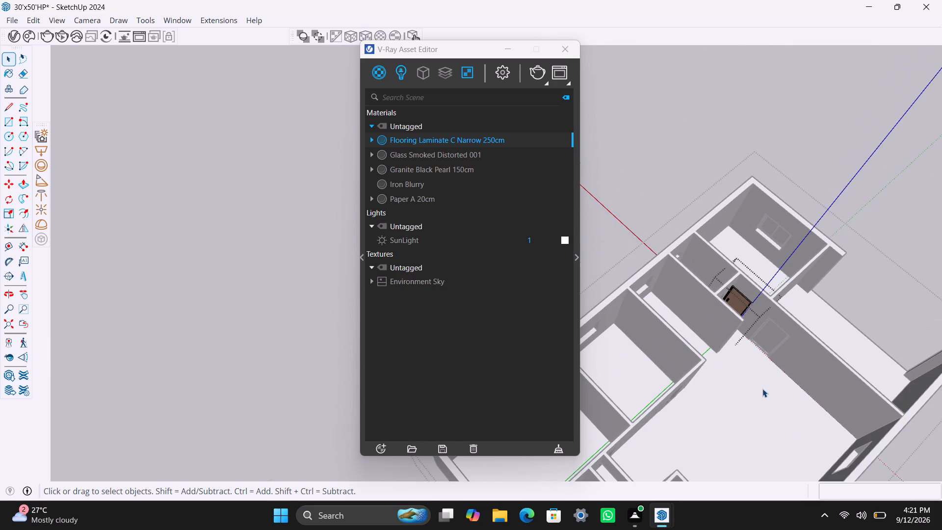
{"action": "middle_click_drag", "start_coordinate": [761, 393], "coordinate": [713, 353], "text": "shift"}
{"action": "triple_click", "coordinate": [805, 257]}
{"action": "left_click", "coordinate": [807, 256]}
Apply Flooring Laminate C Narrow 250cm to the passage-end door panel's reverse side, facing the windowed room, with cubic projection scaled to its bounding box.
{"action": "scroll", "coordinate": [804, 347], "scroll_direction": "down", "scroll_amount": 3}
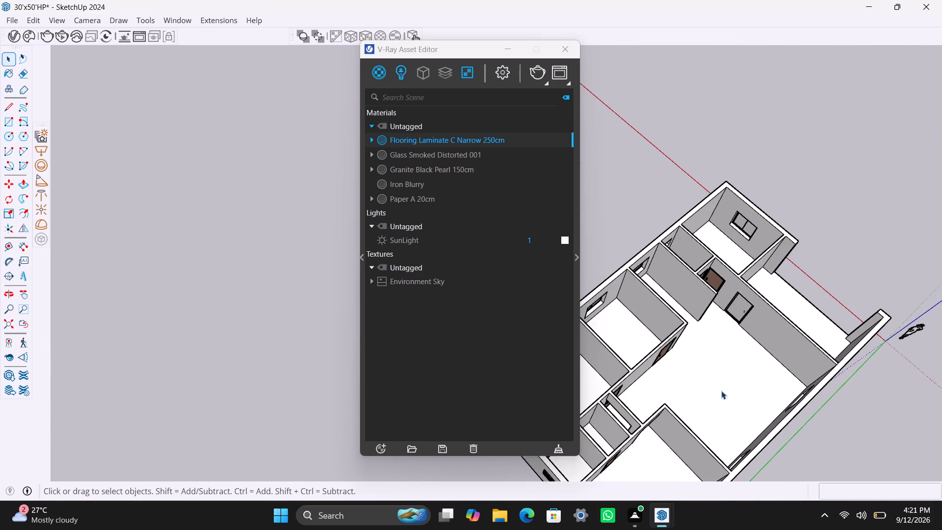
{"action": "middle_click_drag", "start_coordinate": [721, 391], "coordinate": [105, 218]}
{"action": "scroll", "coordinate": [105, 218], "scroll_direction": "down", "scroll_amount": 1}
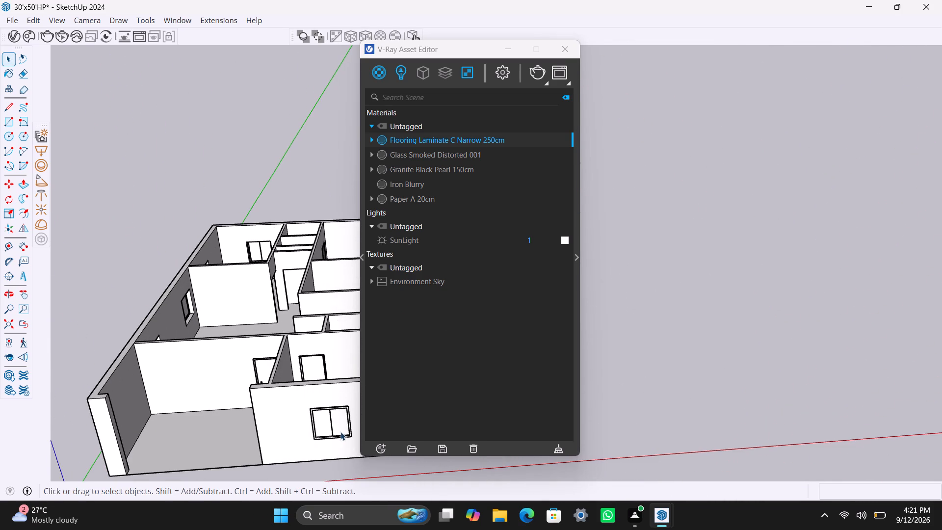
{"action": "scroll", "coordinate": [265, 378], "scroll_direction": "up", "scroll_amount": 7}
{"action": "triple_click", "coordinate": [318, 363]}
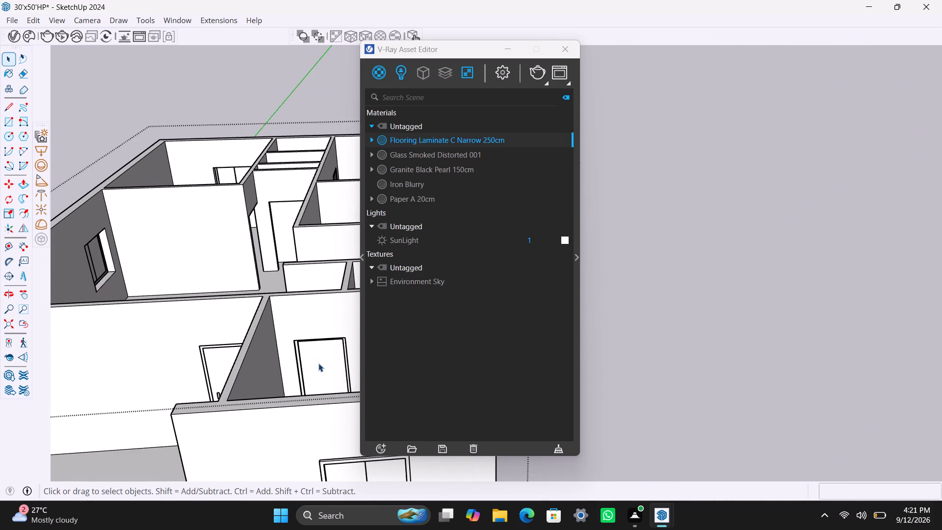
{"action": "left_click", "coordinate": [318, 363]}
{"action": "scroll", "coordinate": [318, 363], "scroll_direction": "up", "scroll_amount": 3}
{"action": "left_click", "coordinate": [318, 363]}
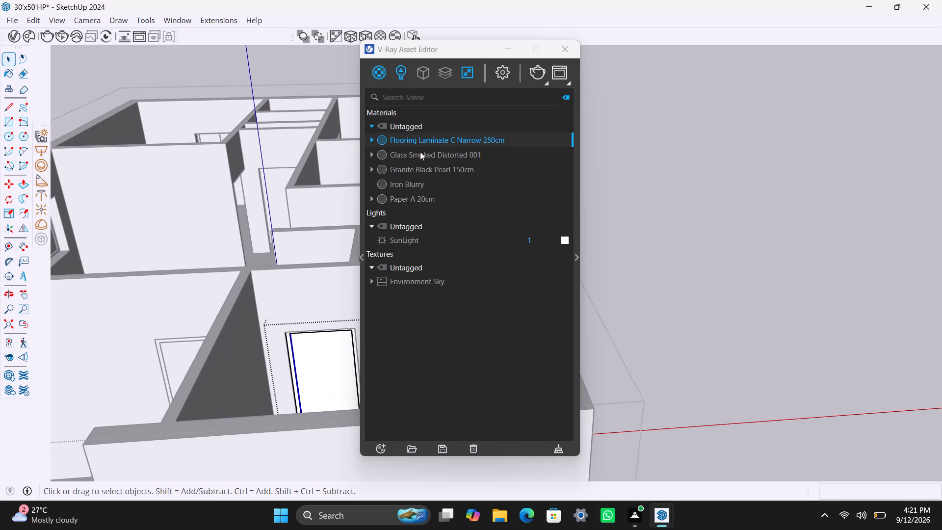
{"action": "right_click", "coordinate": [421, 142]}
{"action": "left_click", "coordinate": [440, 165]}
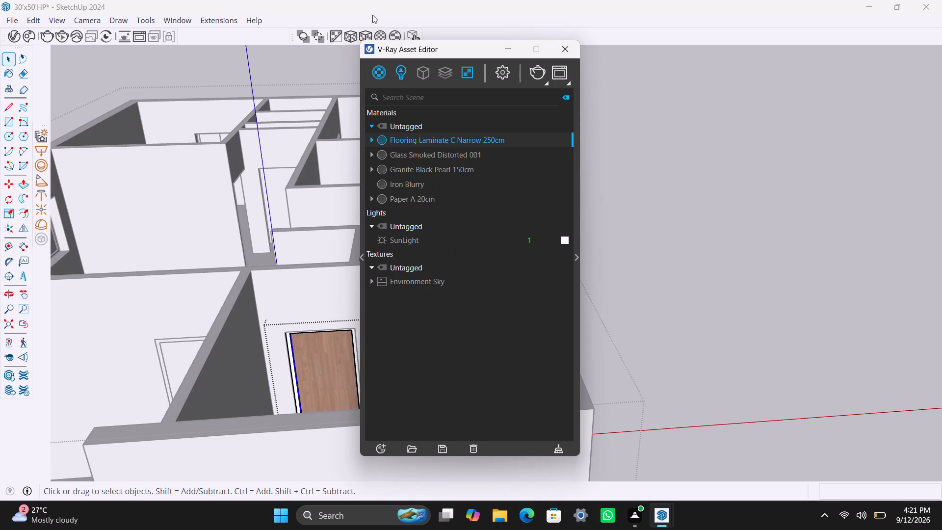
{"action": "left_click", "coordinate": [365, 31]}
{"action": "left_click", "coordinate": [265, 205]}
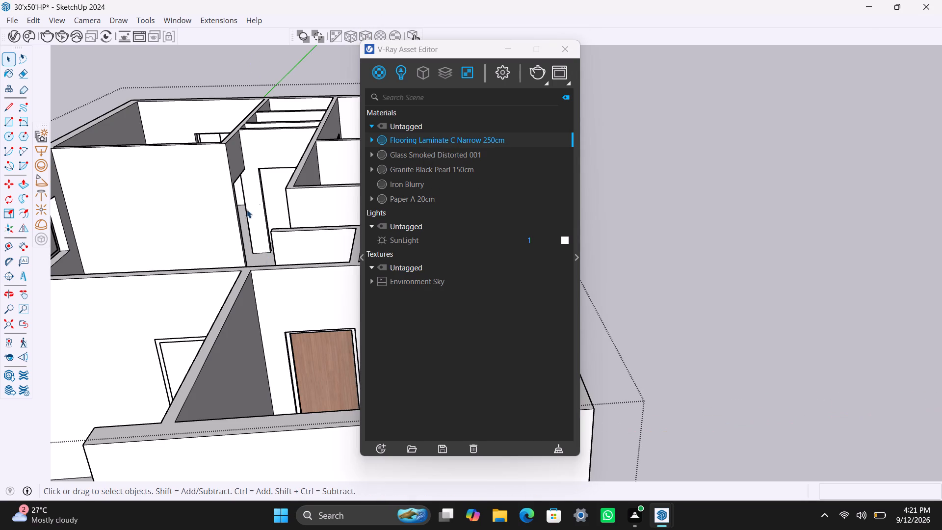
Apply Flooring Laminate C Narrow 250cm, fitted with cubic projection, to the room-side face of the door at the enclosed room's corner beside the open hall.
{"action": "scroll", "coordinate": [258, 208], "scroll_direction": "down", "scroll_amount": 4}
{"action": "scroll", "coordinate": [309, 246], "scroll_direction": "up", "scroll_amount": 3}
{"action": "middle_click_drag", "start_coordinate": [297, 228], "coordinate": [283, 367]}
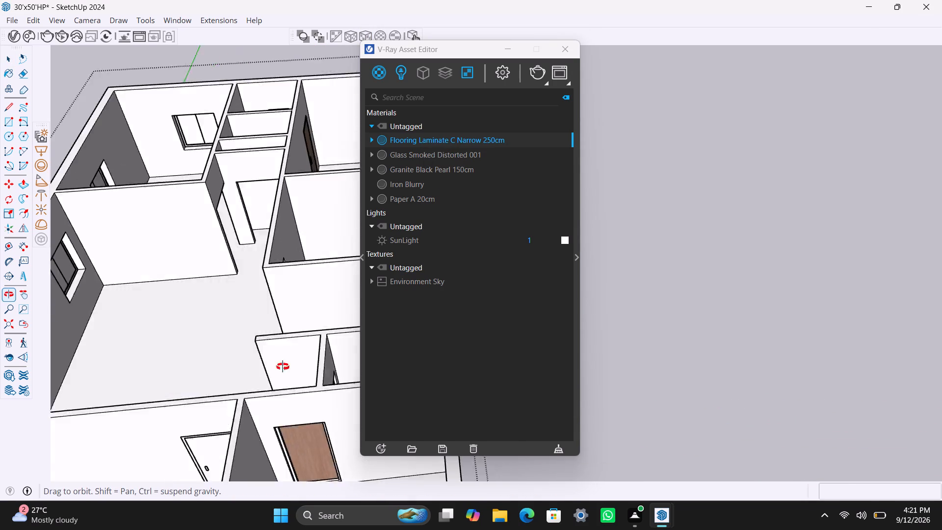
{"action": "middle_click_drag", "start_coordinate": [283, 367], "coordinate": [256, 429]}
{"action": "scroll", "coordinate": [276, 300], "scroll_direction": "up", "scroll_amount": 5}
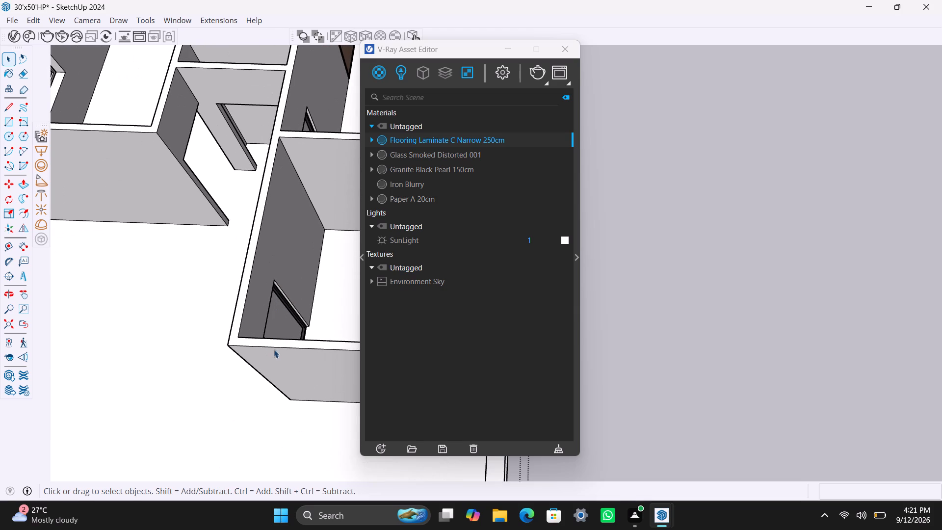
{"action": "left_click", "coordinate": [278, 325]}
{"action": "triple_click", "coordinate": [278, 325]}
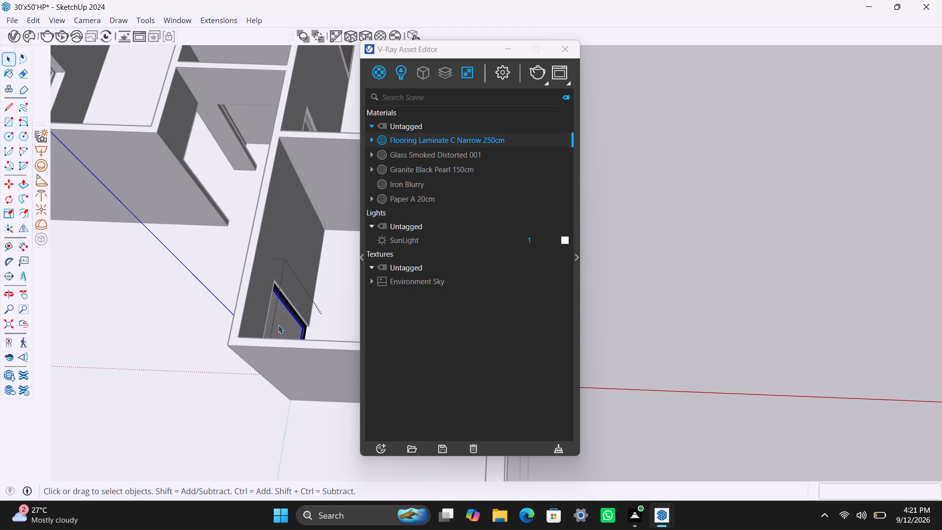
{"action": "right_click", "coordinate": [453, 140]}
{"action": "left_click", "coordinate": [471, 159]}
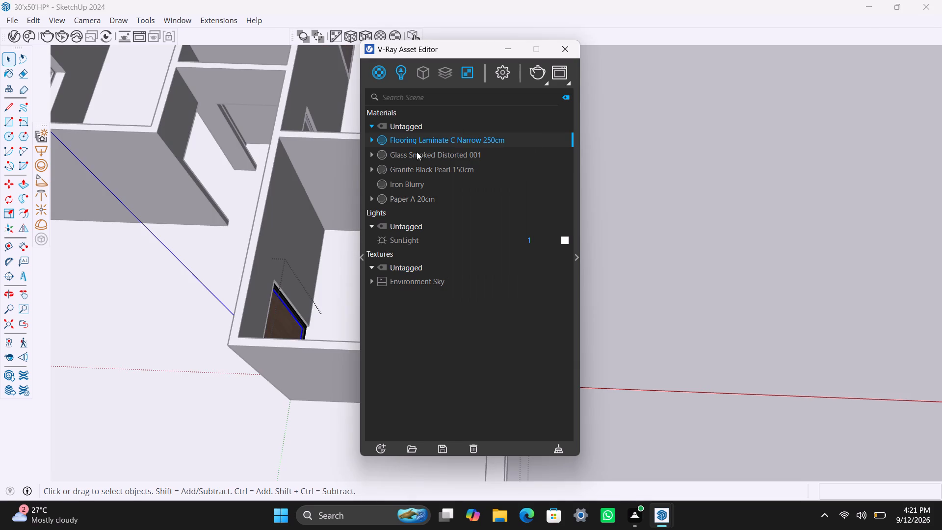
{"action": "left_click", "coordinate": [363, 30]}
Apply Flooring Laminate C Narrow 250cm, fitted with cubic projection, to the room-side door face in the next room along that wall, and exit group editing.
{"action": "scroll", "coordinate": [290, 253], "scroll_direction": "down", "scroll_amount": 3}
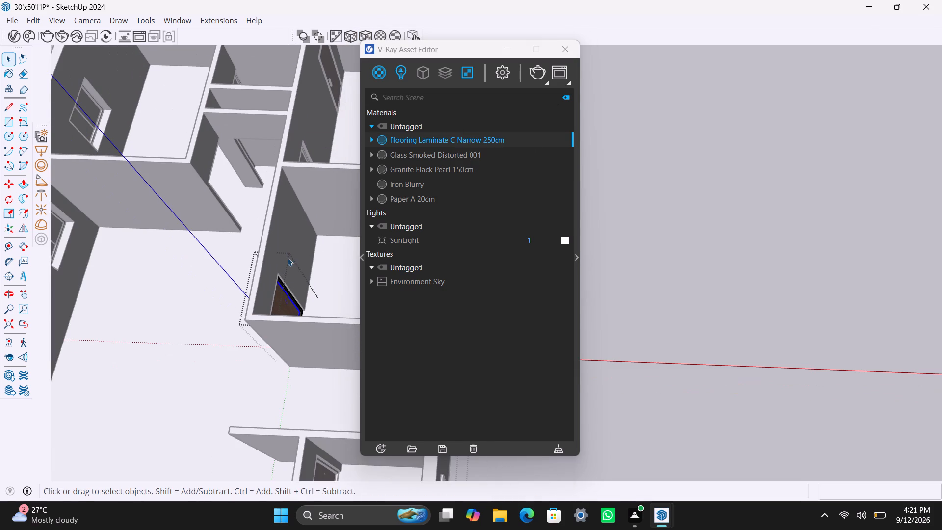
{"action": "middle_click_drag", "start_coordinate": [288, 271], "coordinate": [273, 366], "text": "shift"}
{"action": "scroll", "coordinate": [288, 293], "scroll_direction": "up", "scroll_amount": 3}
{"action": "scroll", "coordinate": [304, 252], "scroll_direction": "up", "scroll_amount": 2}
{"action": "triple_click", "coordinate": [287, 240]}
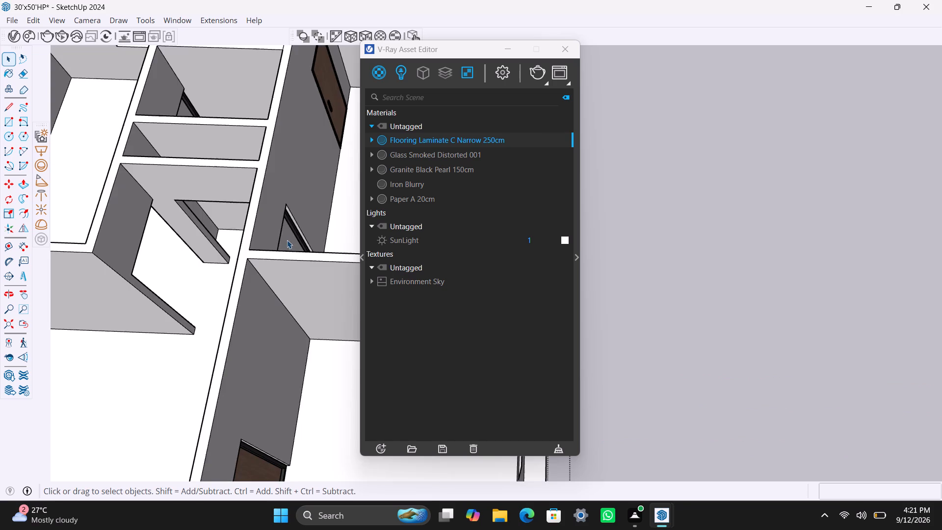
{"action": "double_click", "coordinate": [288, 240]}
{"action": "double_click", "coordinate": [289, 240]}
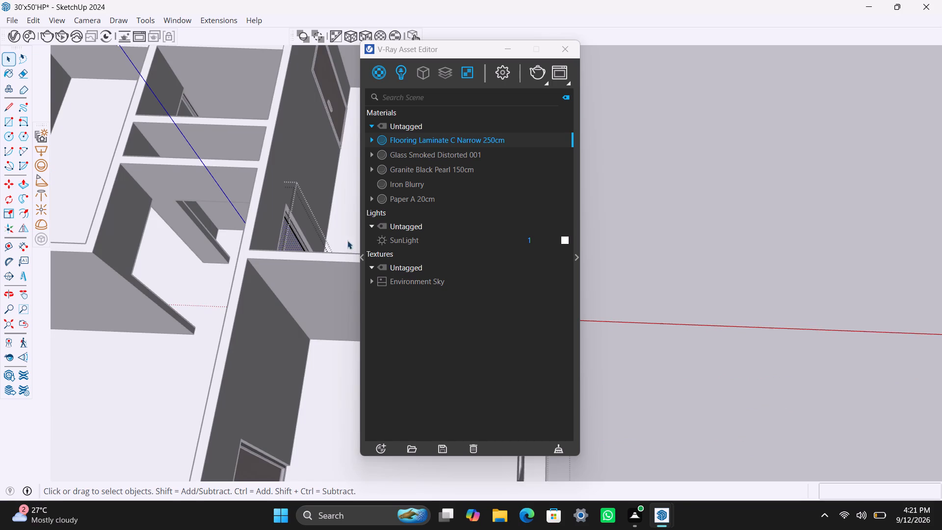
{"action": "right_click", "coordinate": [416, 138]}
{"action": "left_click", "coordinate": [426, 158]}
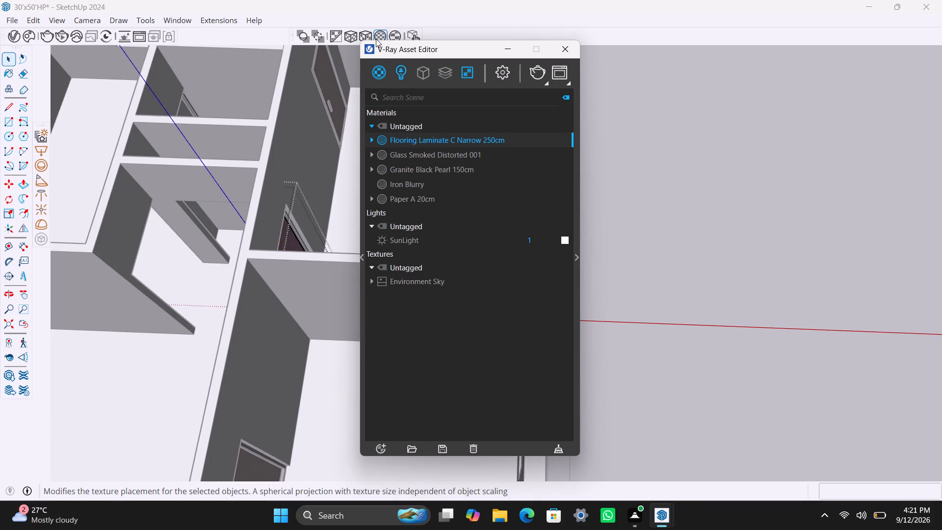
{"action": "left_click", "coordinate": [368, 37]}
{"action": "middle_click_drag", "start_coordinate": [320, 212], "coordinate": [320, 328]}
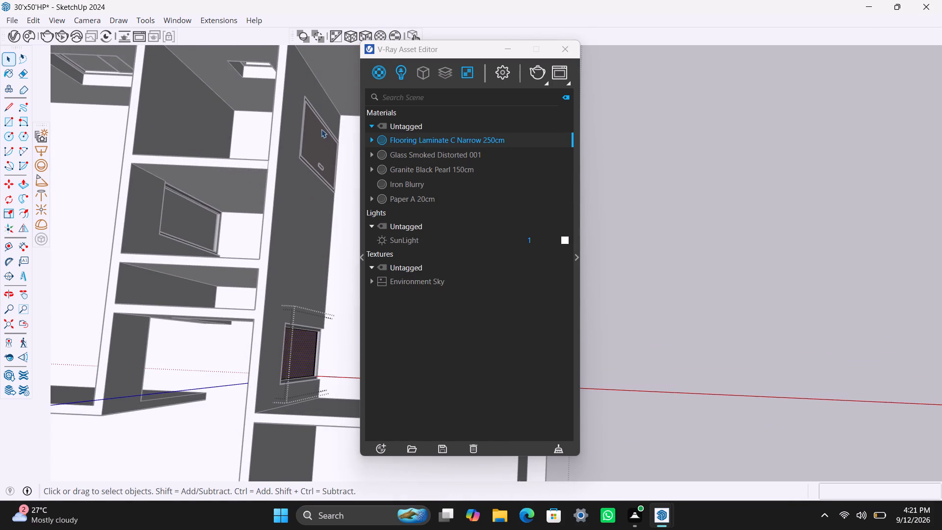
{"action": "middle_click_drag", "start_coordinate": [274, 200], "coordinate": [300, 184]}
{"action": "left_click", "coordinate": [232, 202]}
Apply Flooring Laminate C Narrow 250cm, fitted with cubic projection, to the door face inside the small room across the passage, and exit group editing.
{"action": "double_click", "coordinate": [209, 159]}
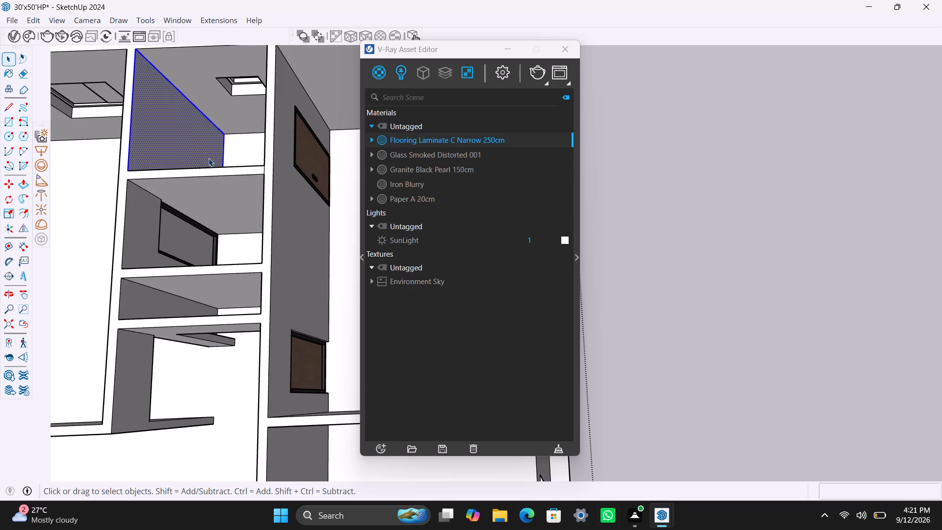
{"action": "left_click", "coordinate": [181, 240]}
{"action": "triple_click", "coordinate": [180, 240]}
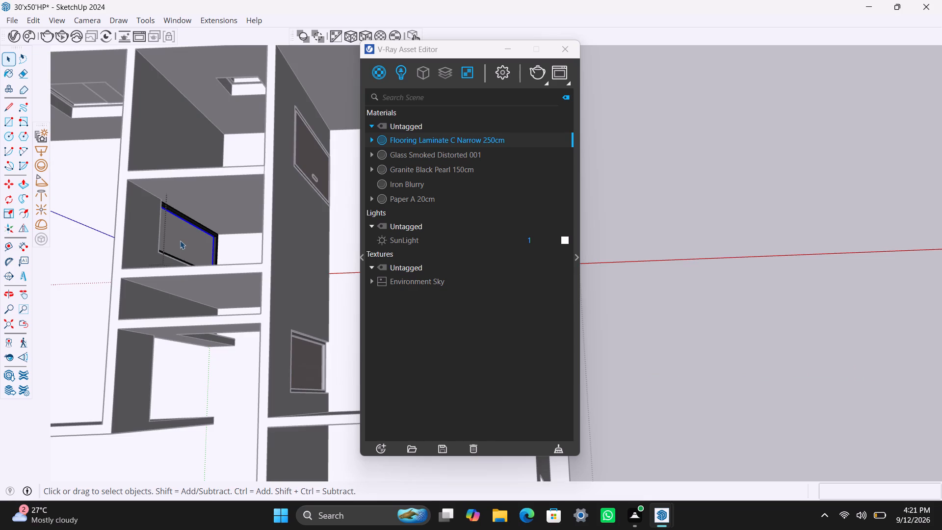
{"action": "right_click", "coordinate": [453, 140]}
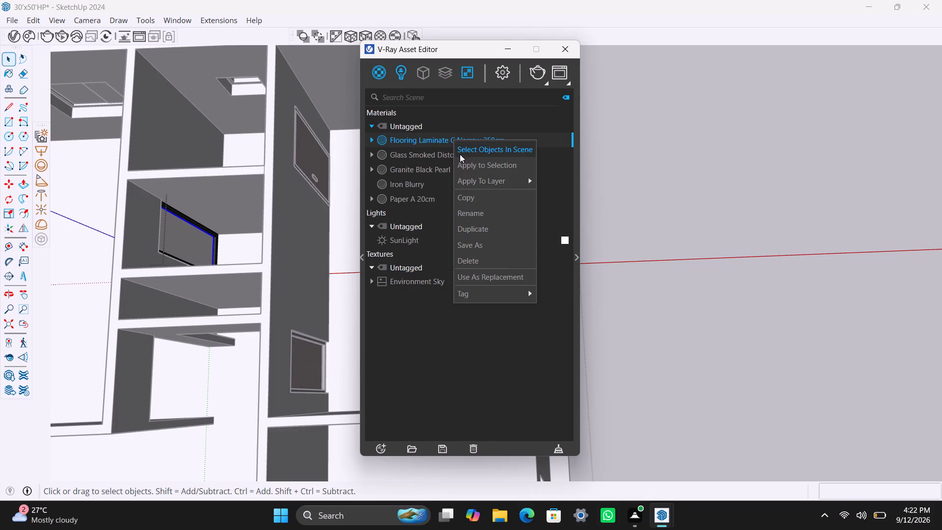
{"action": "left_click", "coordinate": [462, 160]}
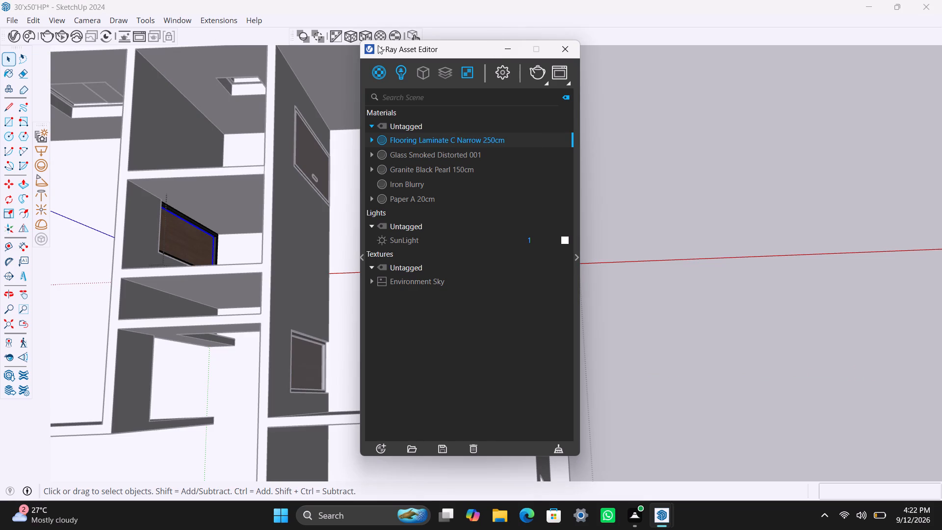
{"action": "left_click", "coordinate": [370, 33]}
{"action": "scroll", "coordinate": [298, 210], "scroll_direction": "down", "scroll_amount": 3}
{"action": "middle_click_drag", "start_coordinate": [238, 233], "coordinate": [468, 149]}
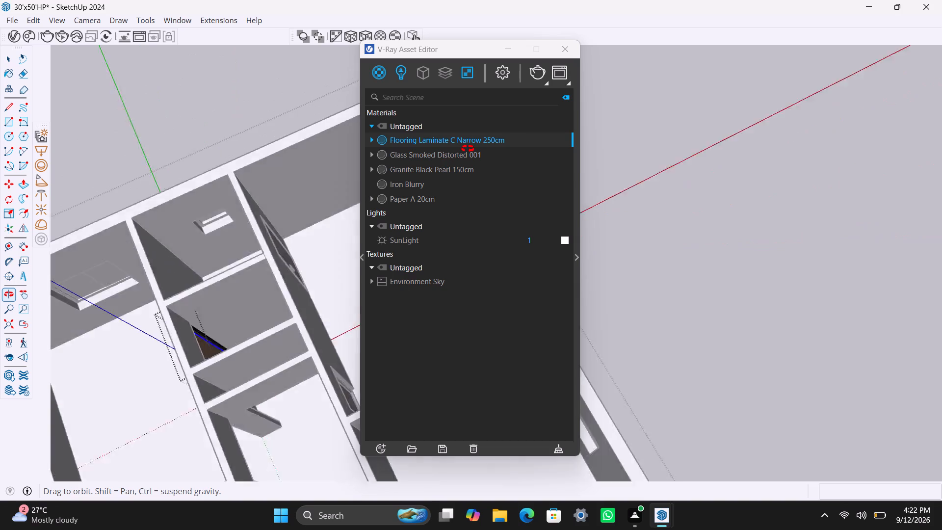
{"action": "middle_click_drag", "start_coordinate": [468, 149], "coordinate": [567, 75]}
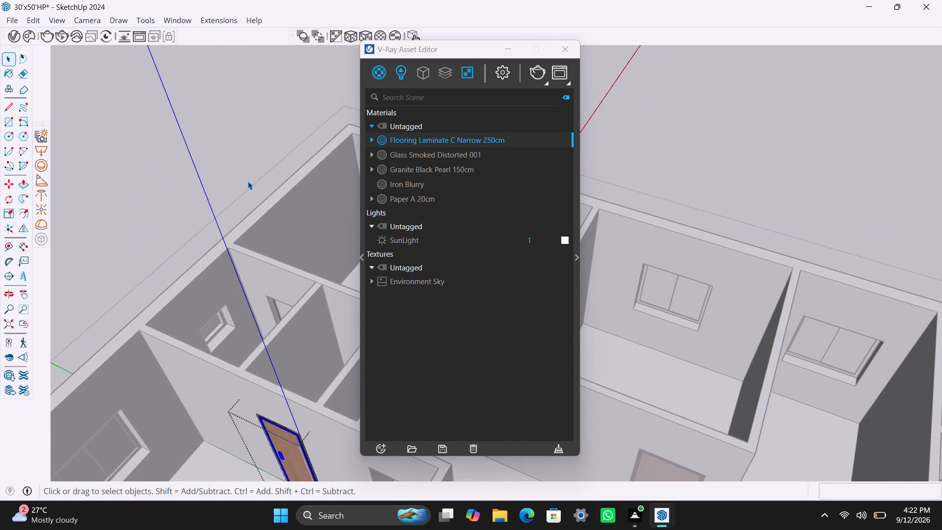
{"action": "left_click", "coordinate": [248, 181]}
Apply Flooring Laminate C Narrow 250cm, fitted with cubic projection, to the door face inside the small room with the ventilation window, and exit group editing.
{"action": "scroll", "coordinate": [279, 443], "scroll_direction": "up", "scroll_amount": 15}
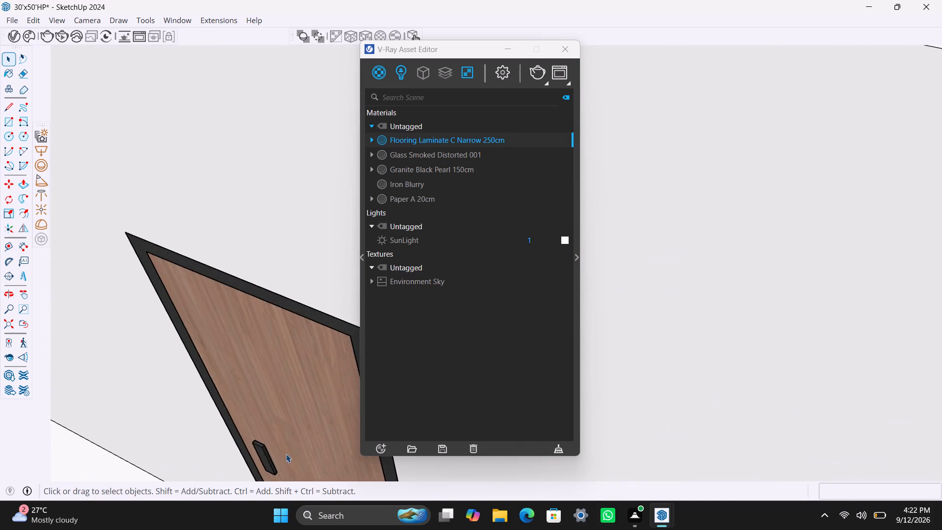
{"action": "scroll", "coordinate": [292, 367], "scroll_direction": "down", "scroll_amount": 20}
{"action": "middle_click_drag", "start_coordinate": [248, 146], "coordinate": [312, 195]}
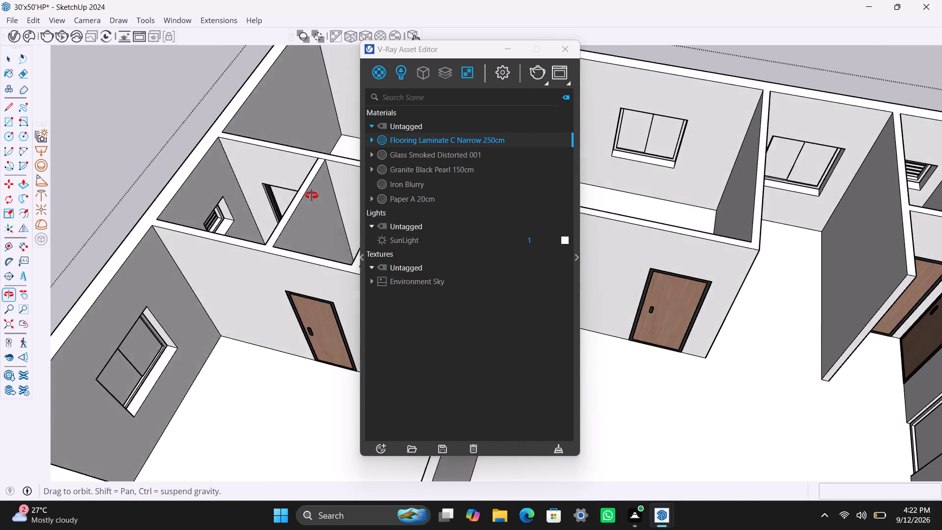
{"action": "middle_click_drag", "start_coordinate": [312, 195], "coordinate": [355, 219]}
{"action": "scroll", "coordinate": [308, 286], "scroll_direction": "up", "scroll_amount": 3}
{"action": "left_click", "coordinate": [320, 268]}
{"action": "triple_click", "coordinate": [320, 267]}
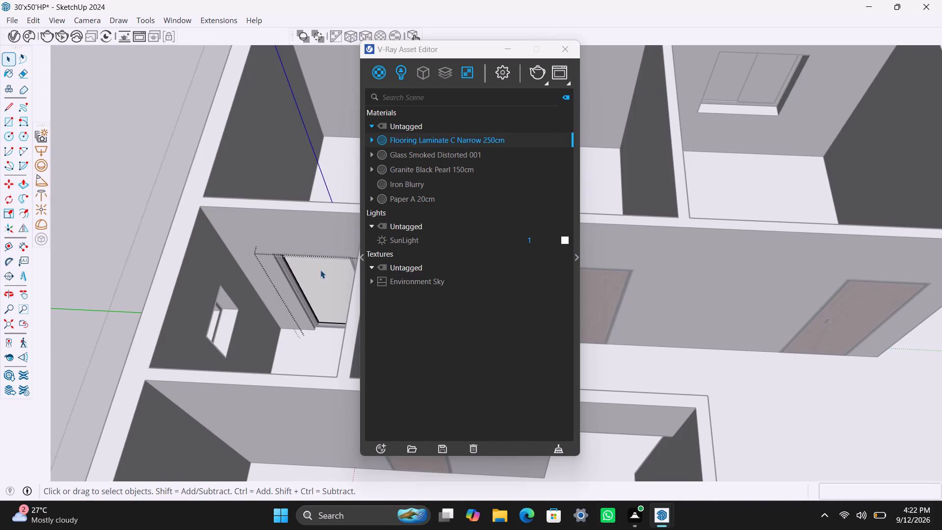
{"action": "left_click", "coordinate": [320, 271]}
{"action": "right_click", "coordinate": [426, 139]}
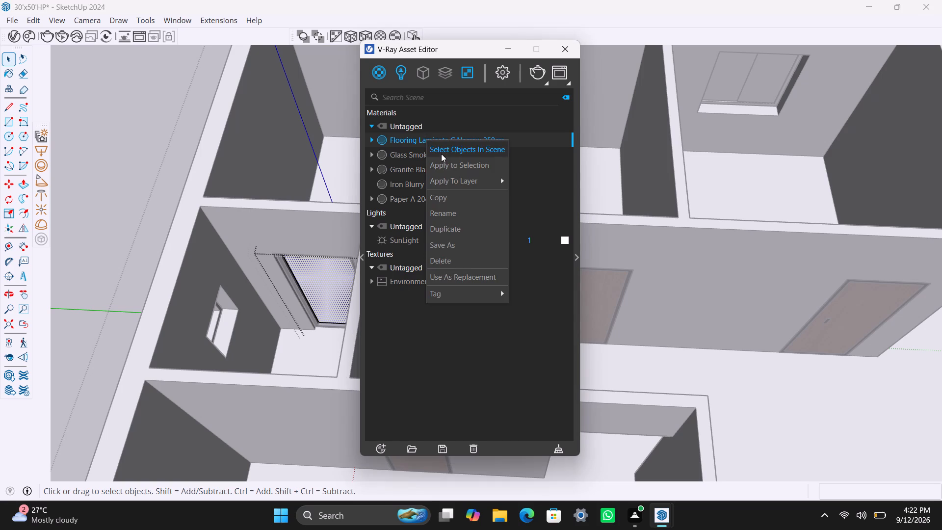
{"action": "left_click", "coordinate": [441, 163]}
{"action": "left_click", "coordinate": [362, 33]}
{"action": "scroll", "coordinate": [311, 183], "scroll_direction": "down", "scroll_amount": 5}
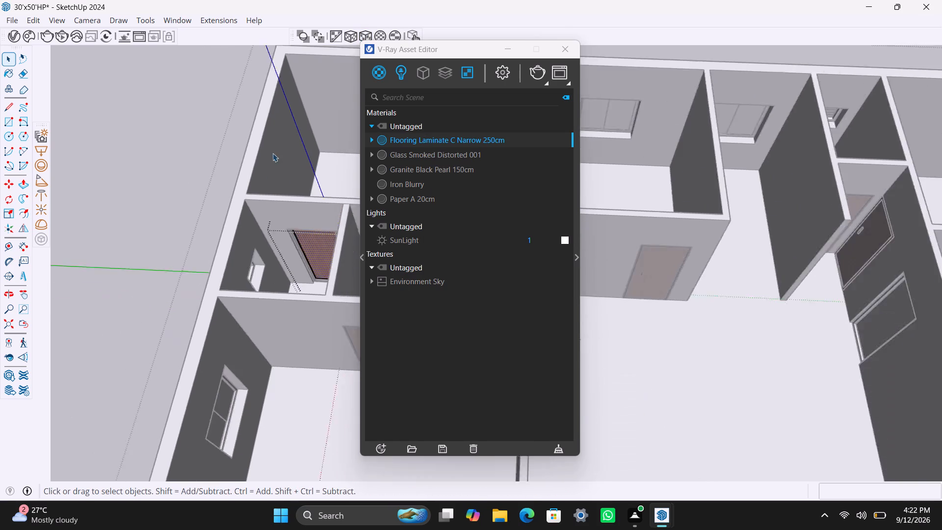
{"action": "scroll", "coordinate": [273, 153], "scroll_direction": "down", "scroll_amount": 15}
{"action": "triple_click", "coordinate": [299, 77]}
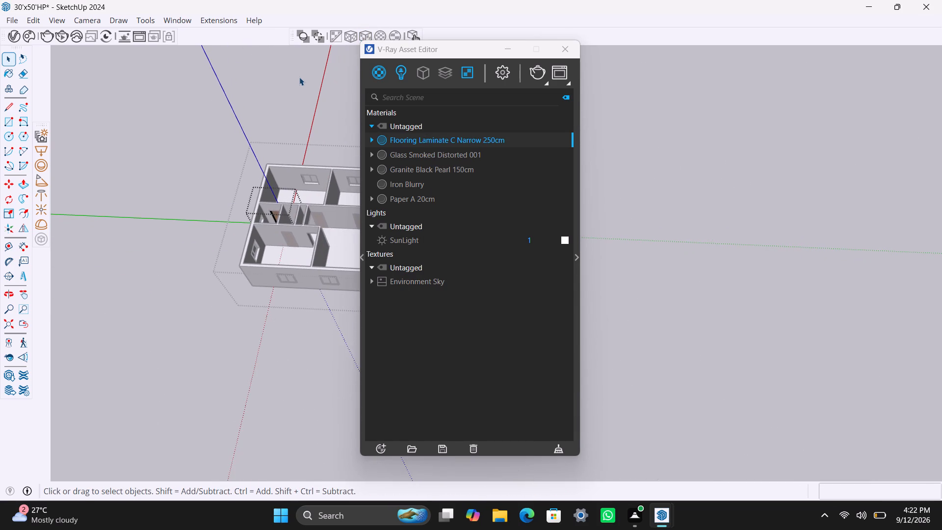
{"action": "double_click", "coordinate": [299, 77]}
Apply Flooring Laminate C Narrow 250cm, fitted with cubic projection, to the outward face of the entrance door in the open front area.
{"action": "scroll", "coordinate": [279, 373], "scroll_direction": "down", "scroll_amount": 4}
{"action": "middle_click_drag", "start_coordinate": [312, 338], "coordinate": [278, 363], "text": "shift"}
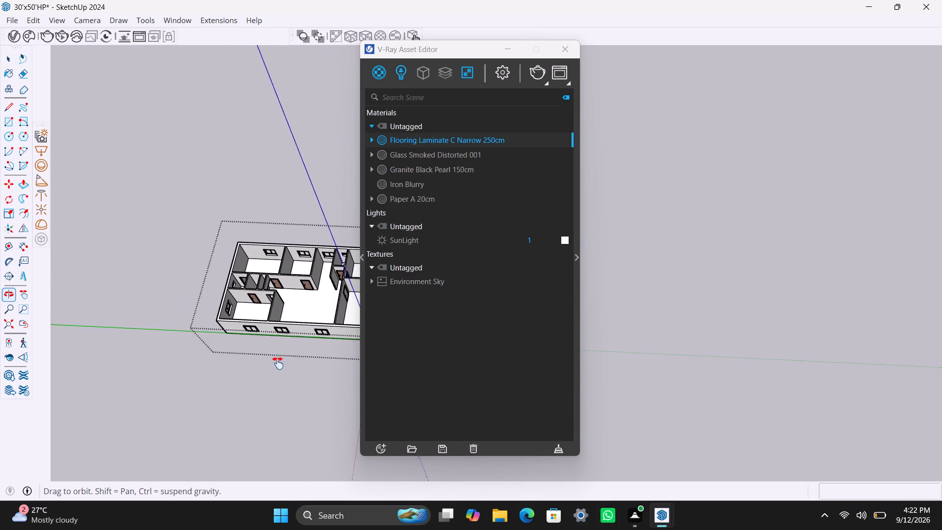
{"action": "middle_click_drag", "start_coordinate": [278, 363], "coordinate": [270, 369], "text": "shift"}
{"action": "scroll", "coordinate": [316, 291], "scroll_direction": "up", "scroll_amount": 11}
{"action": "scroll", "coordinate": [297, 292], "scroll_direction": "down", "scroll_amount": 4}
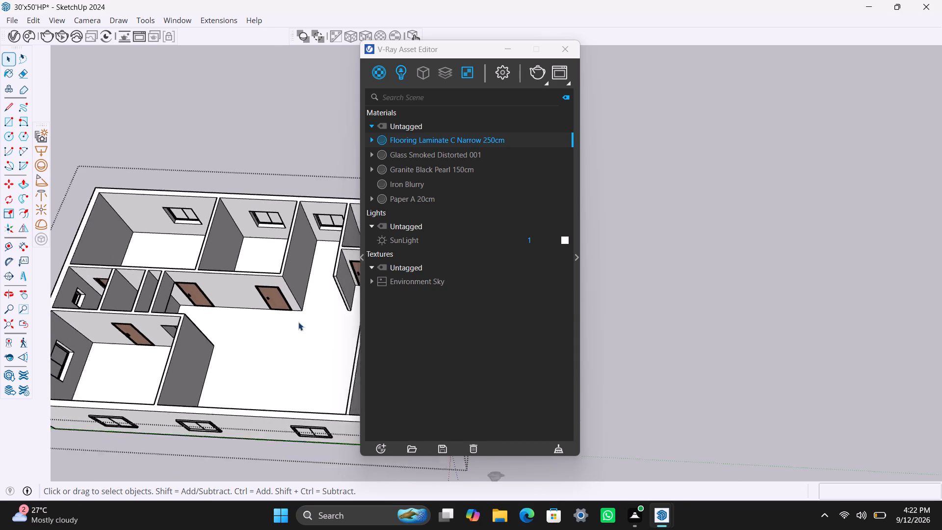
{"action": "scroll", "coordinate": [298, 322], "scroll_direction": "down", "scroll_amount": 7}
{"action": "middle_click_drag", "start_coordinate": [337, 298], "coordinate": [225, 382]}
{"action": "scroll", "coordinate": [313, 289], "scroll_direction": "up", "scroll_amount": 10}
{"action": "middle_click_drag", "start_coordinate": [337, 260], "coordinate": [46, 356], "text": "shift"}
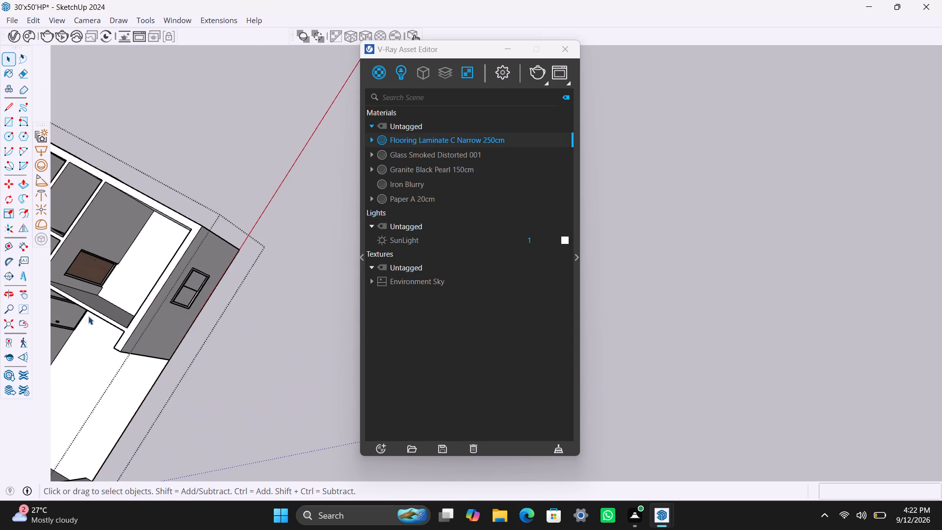
{"action": "middle_click_drag", "start_coordinate": [90, 315], "coordinate": [256, 257], "text": "shift"}
{"action": "scroll", "coordinate": [245, 268], "scroll_direction": "up", "scroll_amount": 6}
{"action": "left_click", "coordinate": [238, 245]}
{"action": "triple_click", "coordinate": [238, 244]}
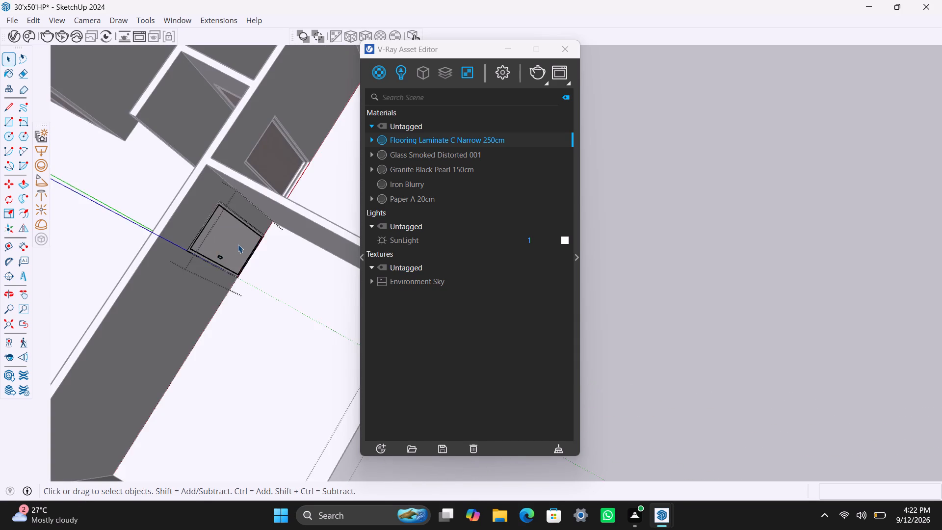
{"action": "double_click", "coordinate": [238, 242]}
{"action": "left_click", "coordinate": [238, 241]}
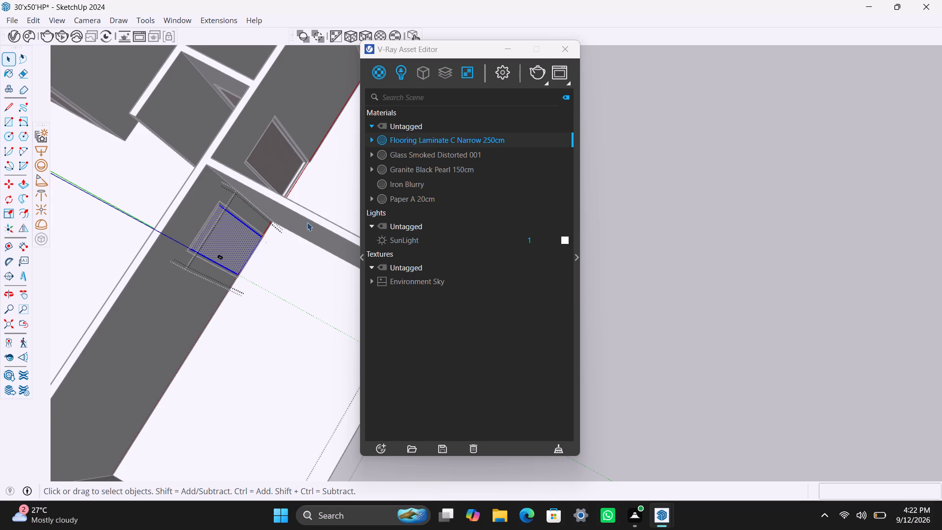
{"action": "right_click", "coordinate": [423, 141]}
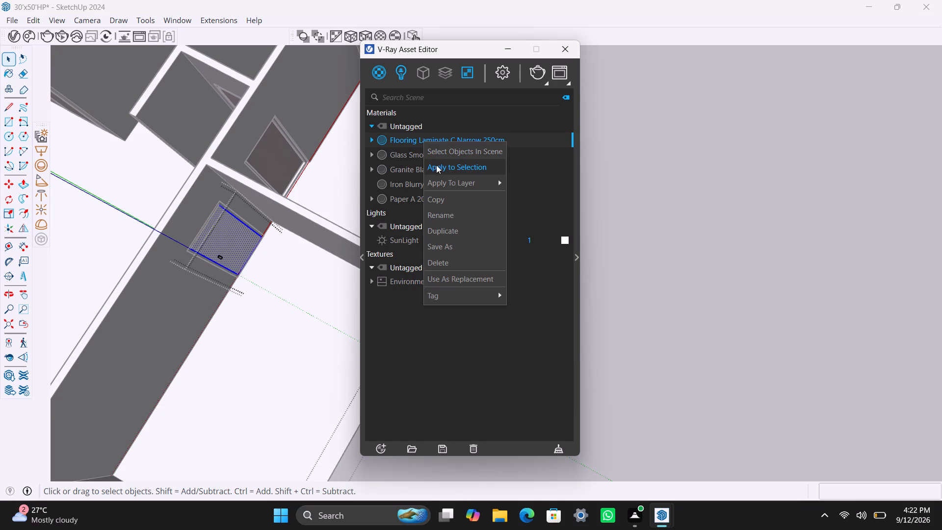
{"action": "left_click", "coordinate": [436, 165]}
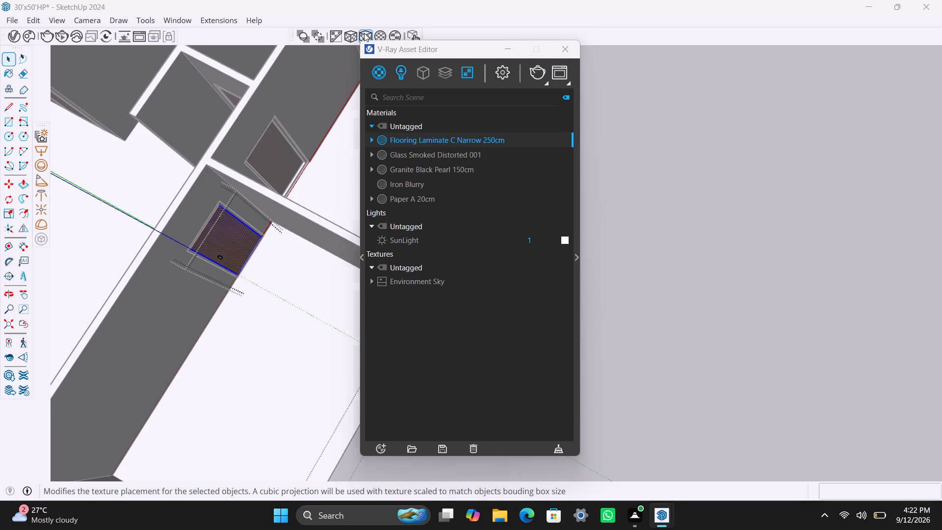
{"action": "left_click", "coordinate": [364, 33]}
Apply Iron Blurry, fitted with cubic projection, to the frame of the open front area's entrance door.
{"action": "scroll", "coordinate": [220, 285], "scroll_direction": "up", "scroll_amount": 10}
{"action": "left_click", "coordinate": [214, 265]}
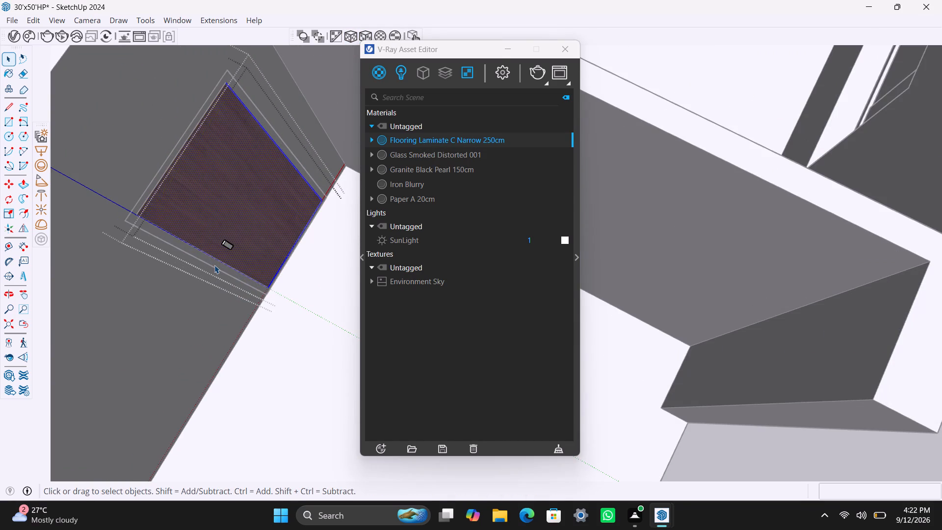
{"action": "triple_click", "coordinate": [214, 265]}
{"action": "triple_click", "coordinate": [214, 265]}
{"action": "double_click", "coordinate": [215, 265]}
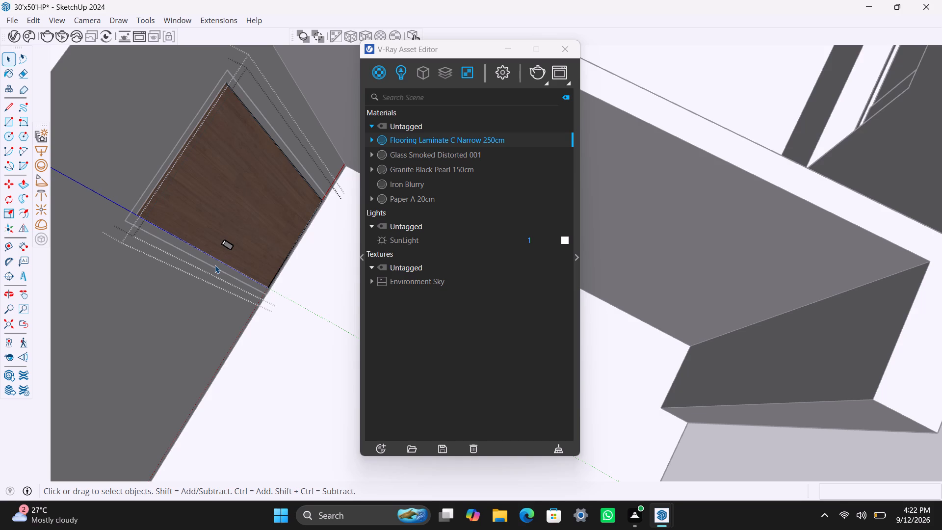
{"action": "left_click", "coordinate": [267, 396]}
{"action": "left_click", "coordinate": [244, 281]}
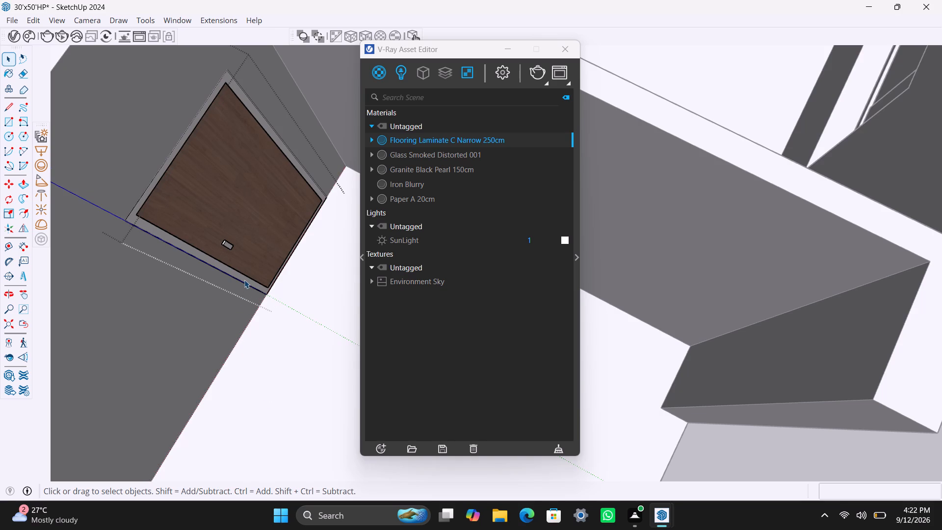
{"action": "double_click", "coordinate": [244, 280]}
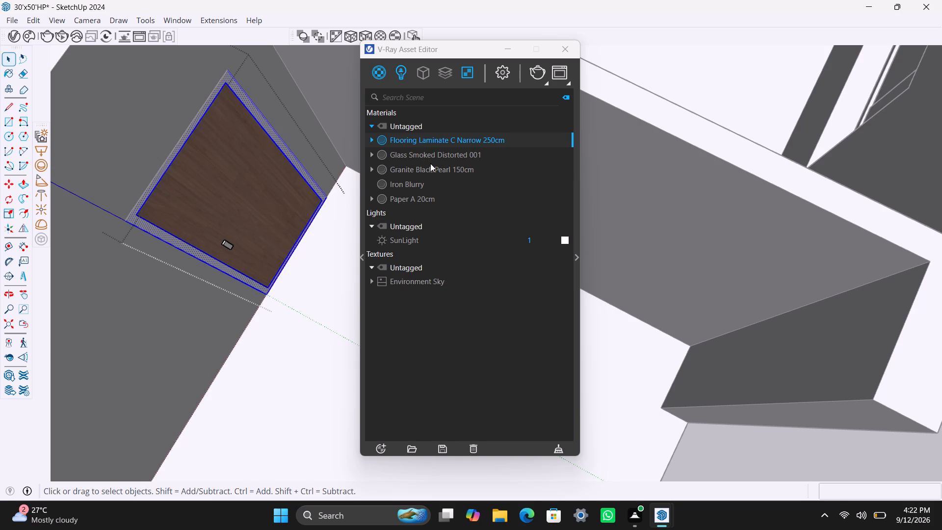
{"action": "left_click", "coordinate": [420, 185]}
{"action": "right_click", "coordinate": [419, 185]}
{"action": "left_click", "coordinate": [437, 205]}
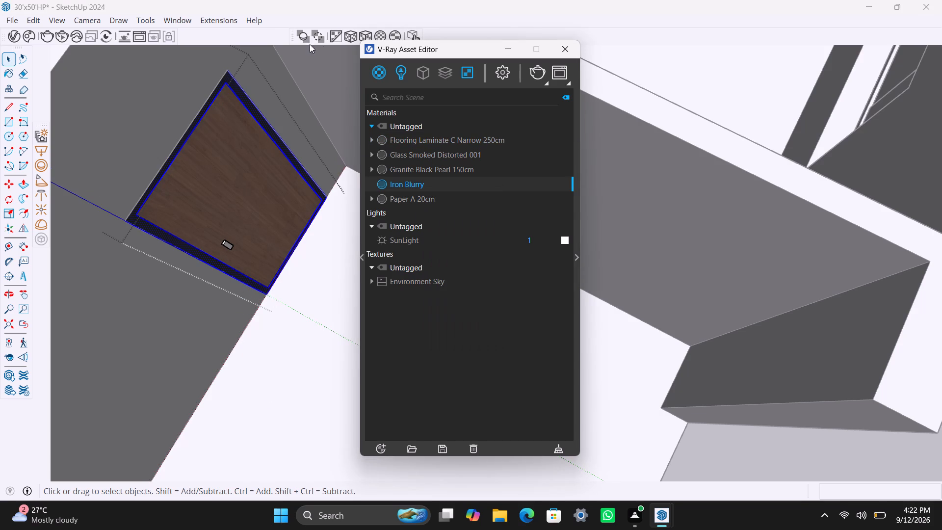
{"action": "left_click", "coordinate": [365, 39]}
Apply Iron Blurry to the handle on the outward face of the entrance door, and exit group editing.
{"action": "scroll", "coordinate": [244, 267], "scroll_direction": "up", "scroll_amount": 2}
{"action": "left_click", "coordinate": [225, 245]}
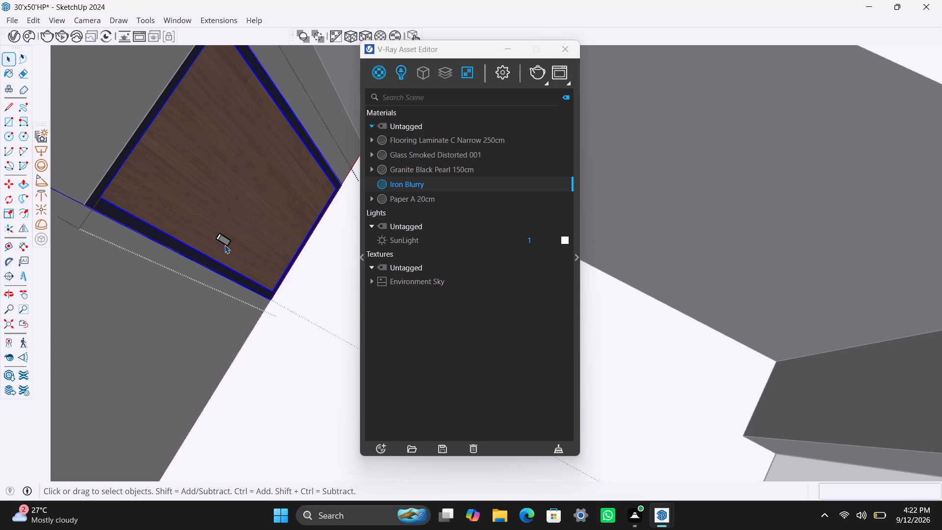
{"action": "left_click", "coordinate": [224, 240]}
{"action": "double_click", "coordinate": [224, 240]}
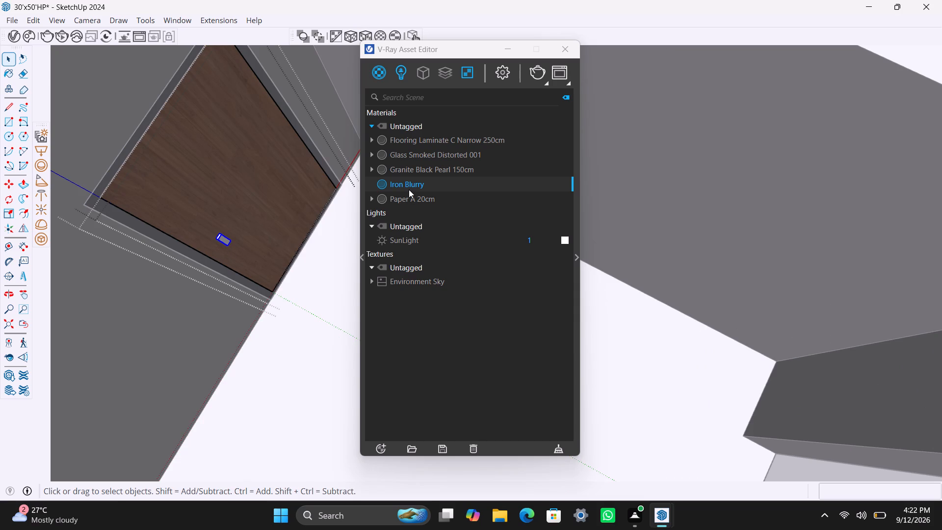
{"action": "right_click", "coordinate": [409, 187]}
{"action": "left_click", "coordinate": [421, 211]}
{"action": "left_click", "coordinate": [262, 345]}
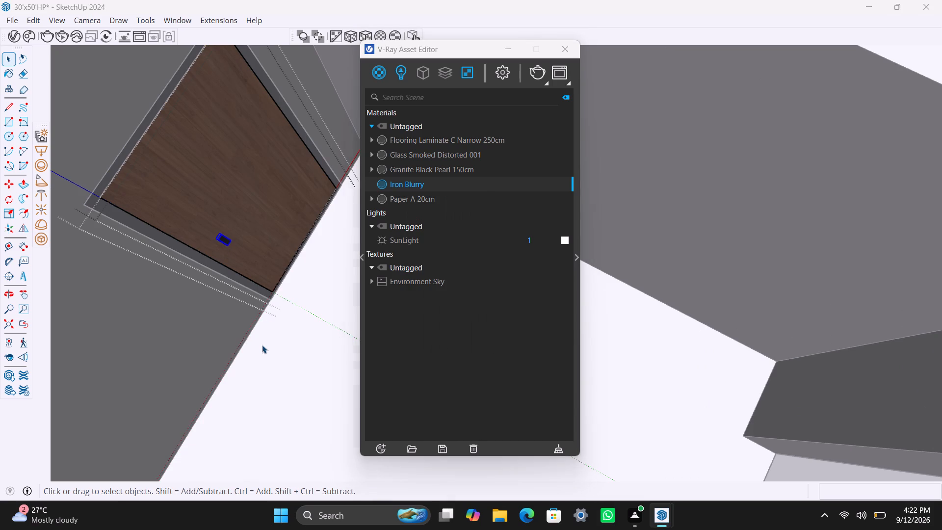
{"action": "scroll", "coordinate": [262, 343], "scroll_direction": "down", "scroll_amount": 20}
{"action": "scroll", "coordinate": [262, 343], "scroll_direction": "down", "scroll_amount": 1}
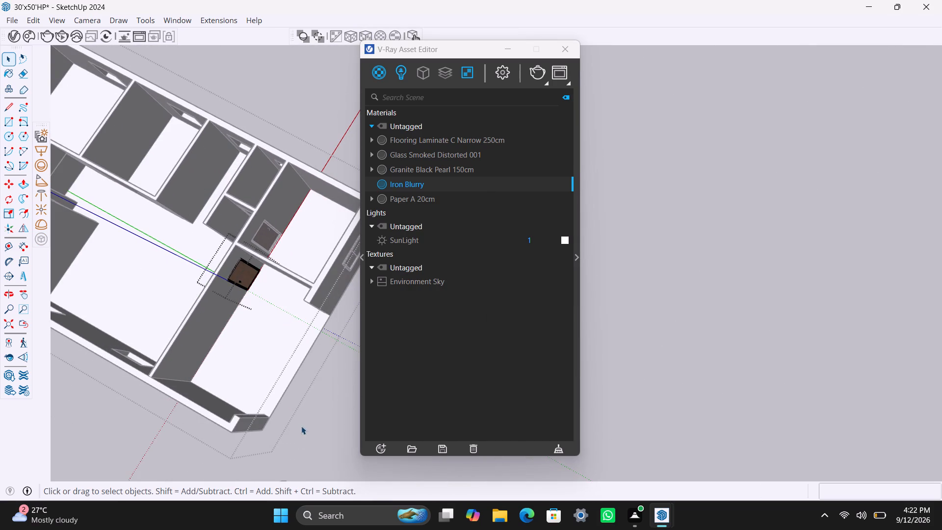
{"action": "left_click", "coordinate": [301, 426]}
{"action": "left_click", "coordinate": [317, 391]}
{"action": "left_click", "coordinate": [320, 391]}
{"action": "triple_click", "coordinate": [324, 391]}
Apply Iron Blurry, fitted with cubic projection, to the frame of the front wall's two-pane window beside the open front area.
{"action": "scroll", "coordinate": [258, 289], "scroll_direction": "down", "scroll_amount": 5}
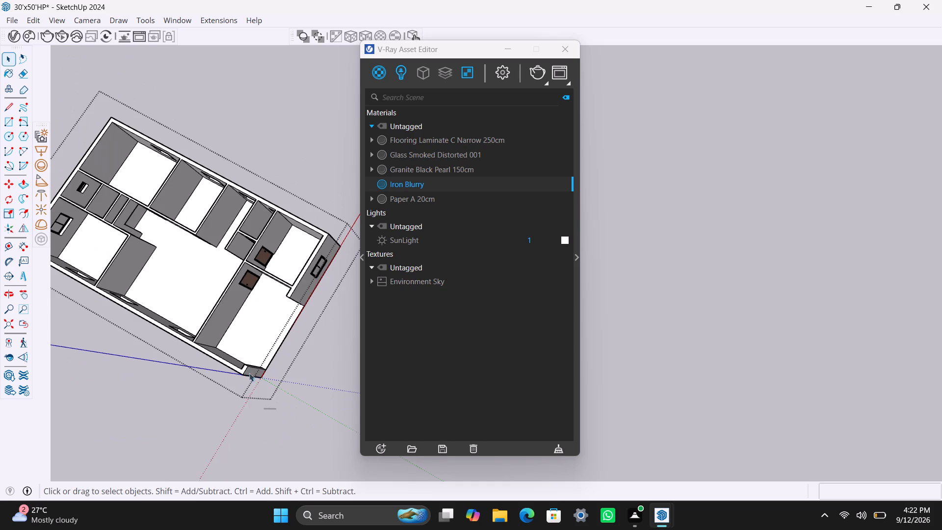
{"action": "middle_click_drag", "start_coordinate": [250, 371], "coordinate": [62, 282]}
{"action": "scroll", "coordinate": [273, 293], "scroll_direction": "down", "scroll_amount": 3}
{"action": "middle_click_drag", "start_coordinate": [256, 313], "coordinate": [209, 313]}
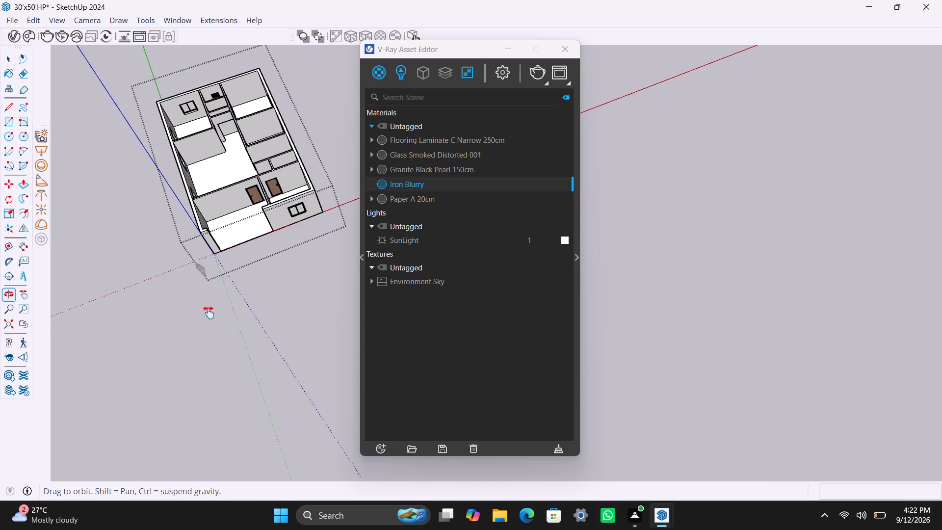
{"action": "middle_click_drag", "start_coordinate": [209, 313], "coordinate": [205, 314]}
{"action": "triple_click", "coordinate": [344, 93]}
{"action": "scroll", "coordinate": [269, 219], "scroll_direction": "up", "scroll_amount": 7}
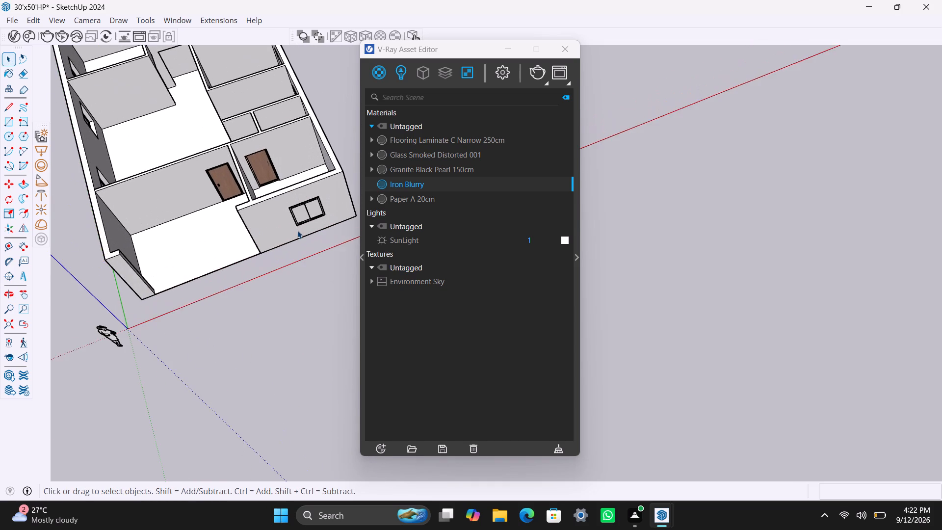
{"action": "middle_click_drag", "start_coordinate": [297, 230], "coordinate": [278, 207]}
{"action": "scroll", "coordinate": [278, 208], "scroll_direction": "up", "scroll_amount": 9}
{"action": "middle_click_drag", "start_coordinate": [319, 229], "coordinate": [312, 237], "text": "shift"}
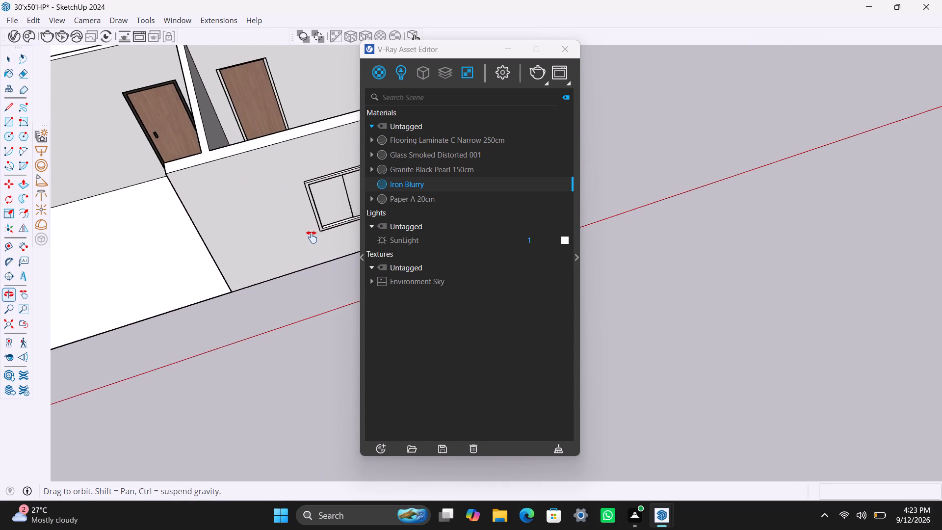
{"action": "middle_click_drag", "start_coordinate": [312, 237], "coordinate": [291, 250], "text": "shift"}
{"action": "scroll", "coordinate": [296, 245], "scroll_direction": "up", "scroll_amount": 5}
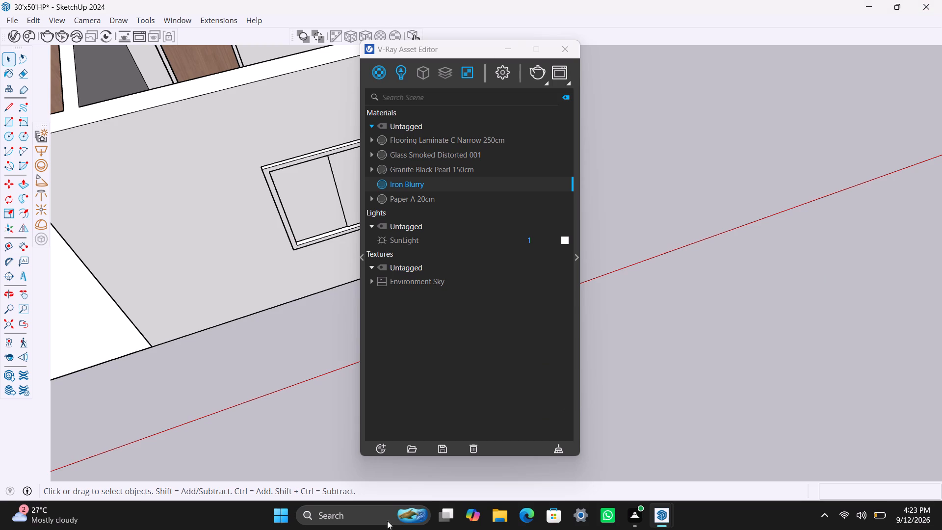
{"action": "scroll", "coordinate": [267, 310], "scroll_direction": "down", "scroll_amount": 4}
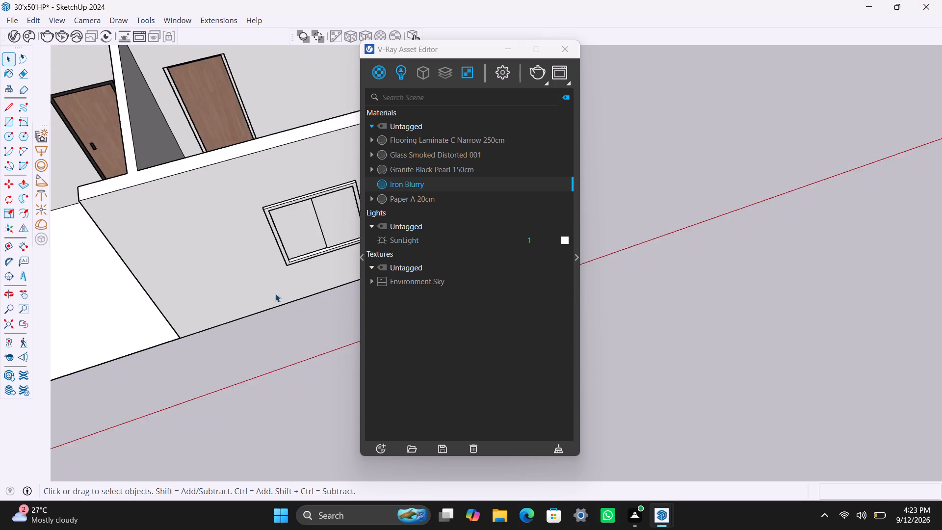
{"action": "scroll", "coordinate": [280, 289], "scroll_direction": "up", "scroll_amount": 5}
{"action": "triple_click", "coordinate": [281, 239]}
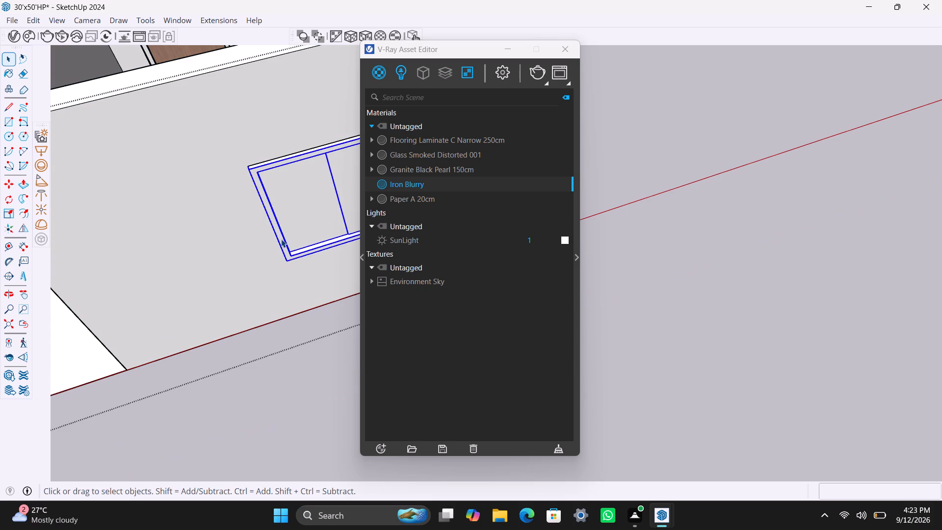
{"action": "triple_click", "coordinate": [281, 239]}
{"action": "right_click", "coordinate": [395, 185]}
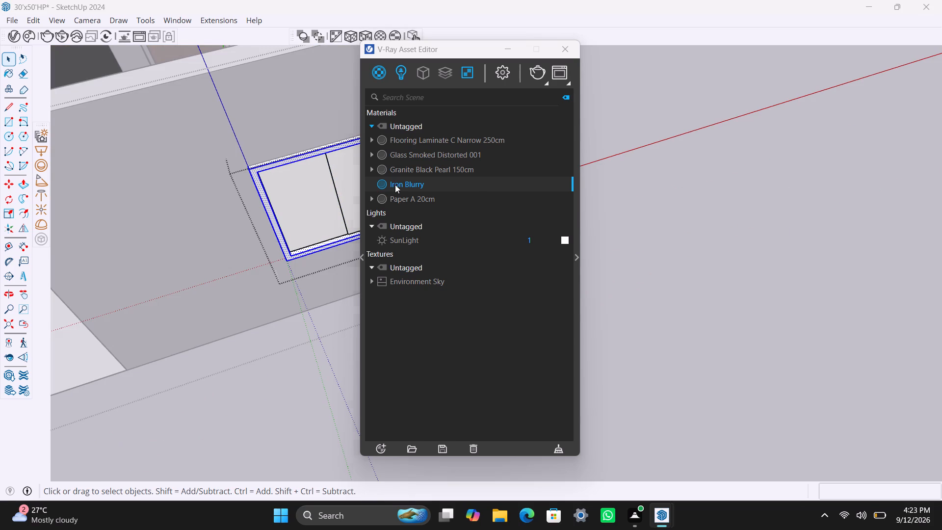
{"action": "left_click", "coordinate": [410, 203]}
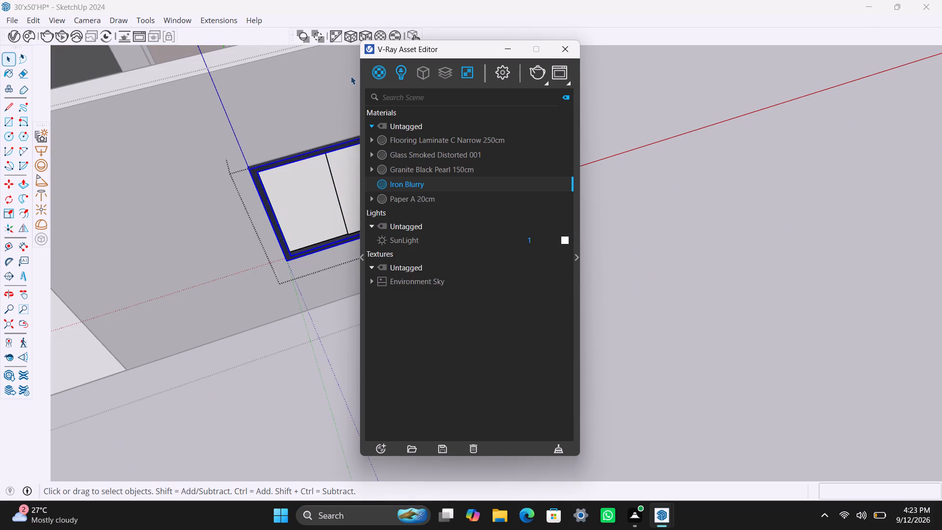
{"action": "left_click", "coordinate": [363, 30]}
Apply Glass Smoked Distorted 001 to both panes of the front wall's window, and exit group editing.
{"action": "left_click", "coordinate": [318, 173]}
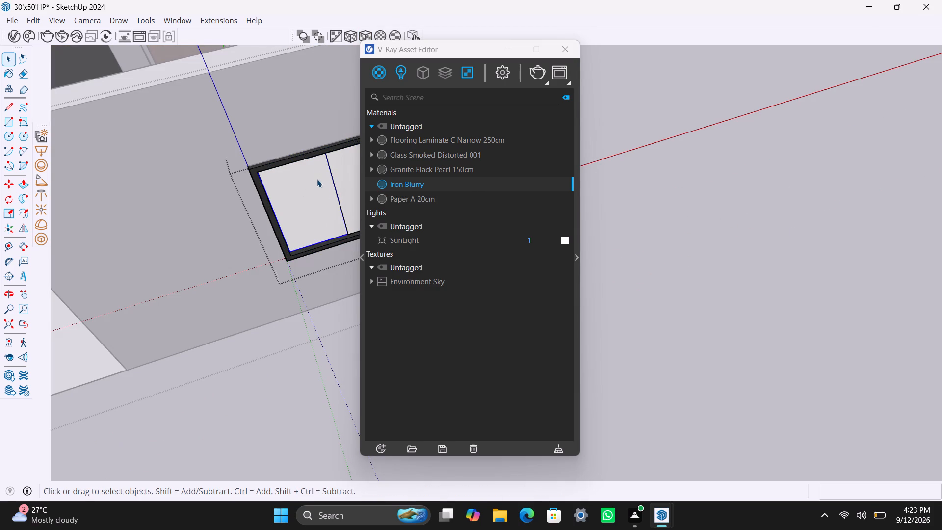
{"action": "left_click", "coordinate": [412, 155]}
{"action": "right_click", "coordinate": [412, 156]}
{"action": "left_click", "coordinate": [437, 186]}
{"action": "left_click", "coordinate": [353, 171]}
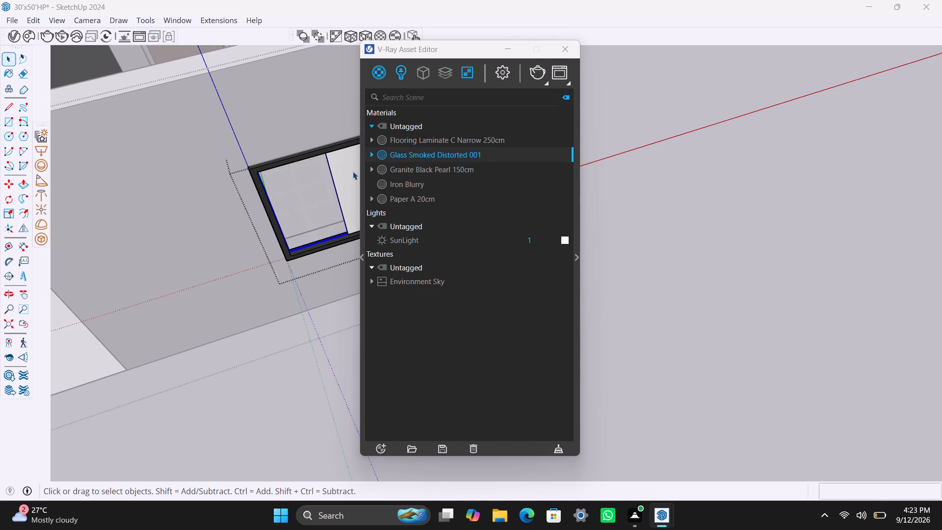
{"action": "right_click", "coordinate": [415, 153]}
{"action": "left_click", "coordinate": [425, 177]}
{"action": "scroll", "coordinate": [318, 277], "scroll_direction": "down", "scroll_amount": 6}
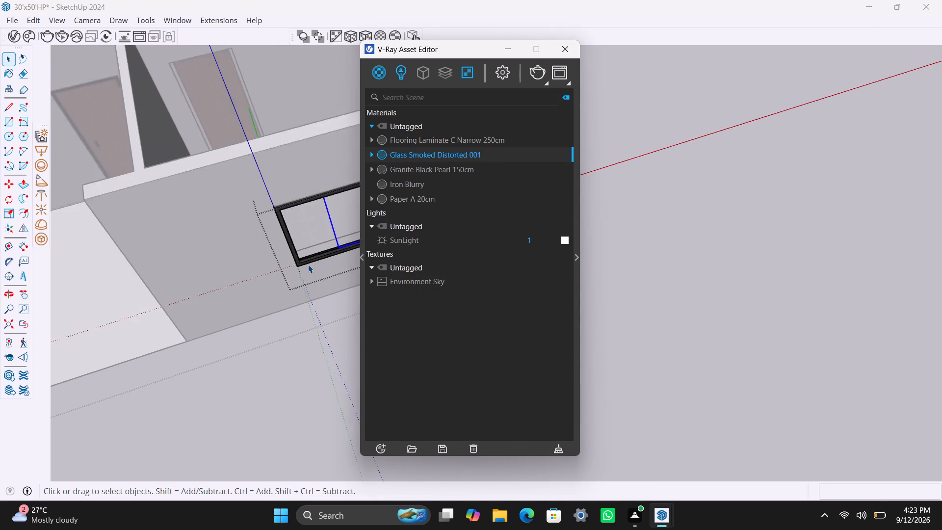
{"action": "scroll", "coordinate": [308, 265], "scroll_direction": "down", "scroll_amount": 11}
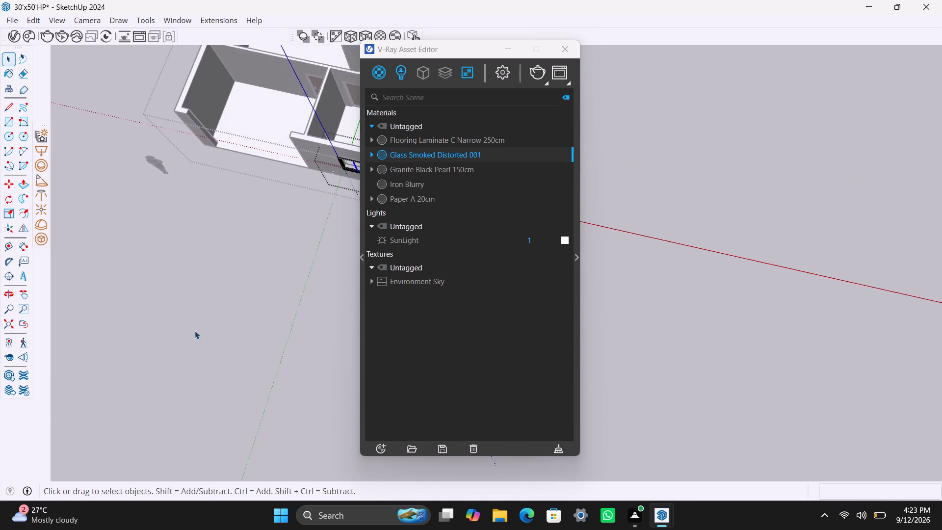
{"action": "scroll", "coordinate": [207, 314], "scroll_direction": "down", "scroll_amount": 4}
{"action": "middle_click_drag", "start_coordinate": [219, 330], "coordinate": [41, 459], "text": "shift"}
{"action": "scroll", "coordinate": [156, 324], "scroll_direction": "up", "scroll_amount": 3}
{"action": "middle_click_drag", "start_coordinate": [210, 260], "coordinate": [162, 218]}
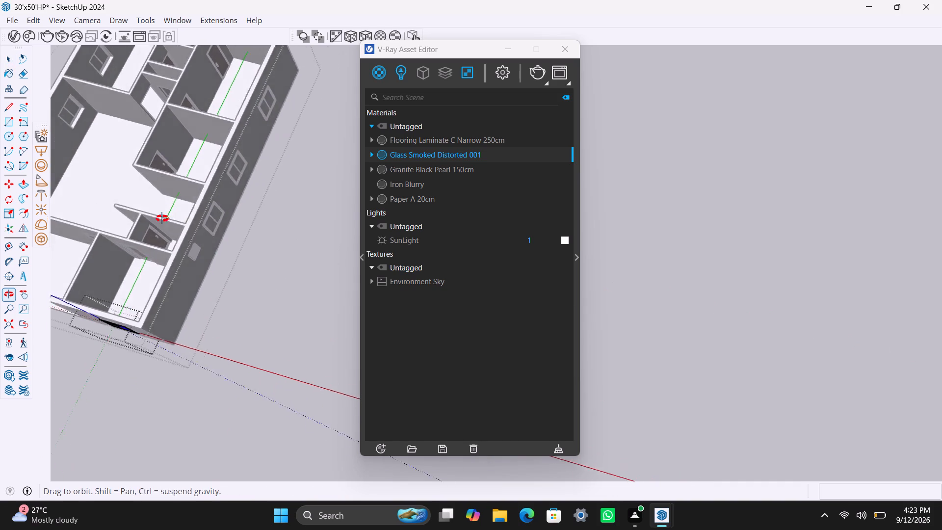
{"action": "middle_click_drag", "start_coordinate": [162, 218], "coordinate": [129, 152]}
{"action": "double_click", "coordinate": [255, 274]}
Apply Iron Blurry to the frame of the small louvred ventilator on the long exterior side wall.
{"action": "scroll", "coordinate": [216, 224], "scroll_direction": "up", "scroll_amount": 7}
{"action": "middle_click_drag", "start_coordinate": [223, 225], "coordinate": [164, 197]}
{"action": "scroll", "coordinate": [233, 153], "scroll_direction": "up", "scroll_amount": 2}
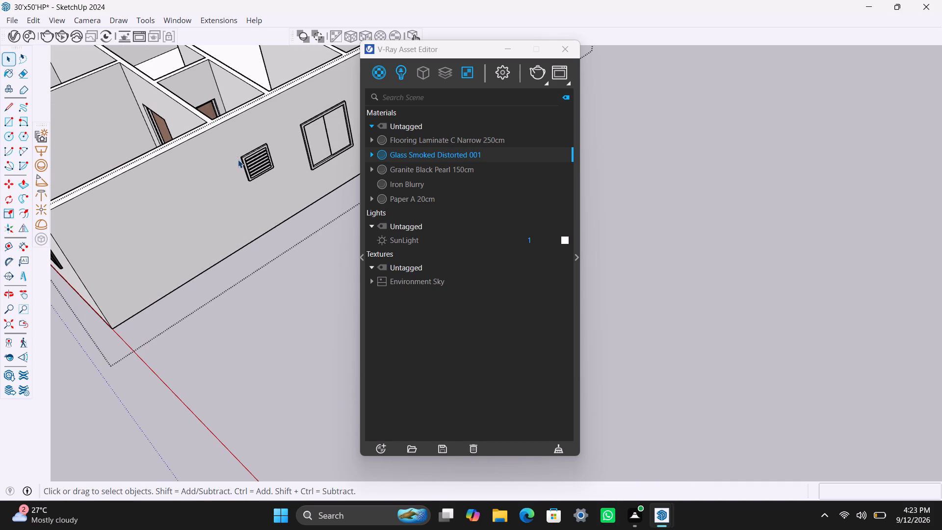
{"action": "scroll", "coordinate": [245, 166], "scroll_direction": "up", "scroll_amount": 1}
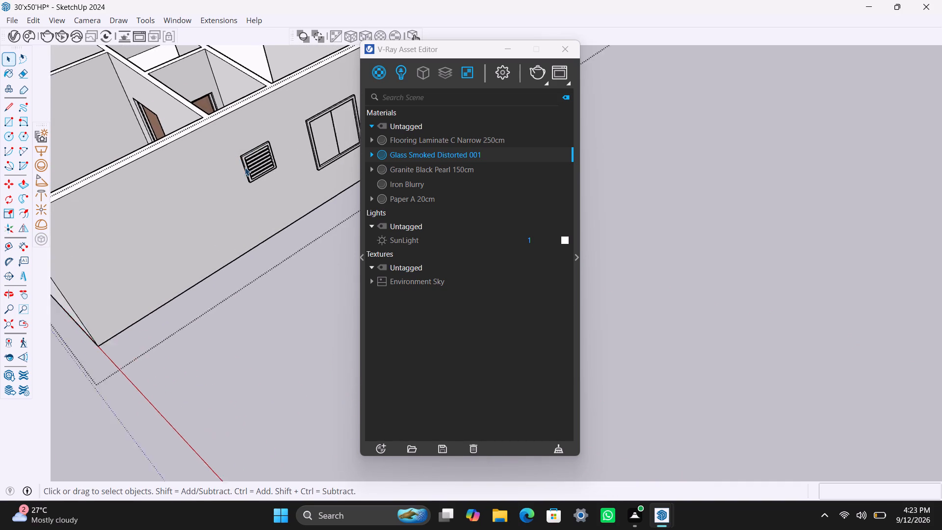
{"action": "scroll", "coordinate": [245, 167], "scroll_direction": "up", "scroll_amount": 11}
{"action": "left_click", "coordinate": [244, 168]}
{"action": "double_click", "coordinate": [247, 164]}
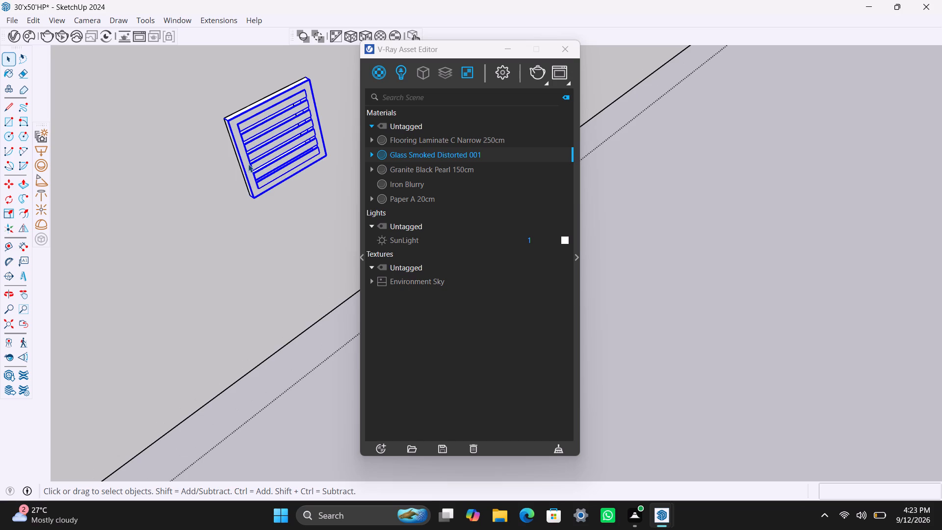
{"action": "triple_click", "coordinate": [244, 165]}
{"action": "left_click", "coordinate": [241, 165]}
{"action": "scroll", "coordinate": [241, 164], "scroll_direction": "up", "scroll_amount": 2}
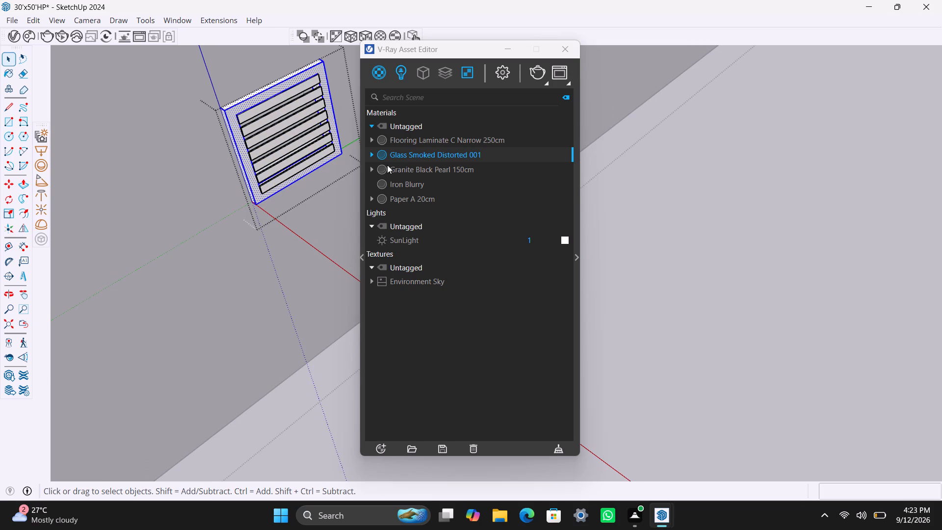
{"action": "left_click", "coordinate": [405, 185]}
{"action": "right_click", "coordinate": [405, 185]}
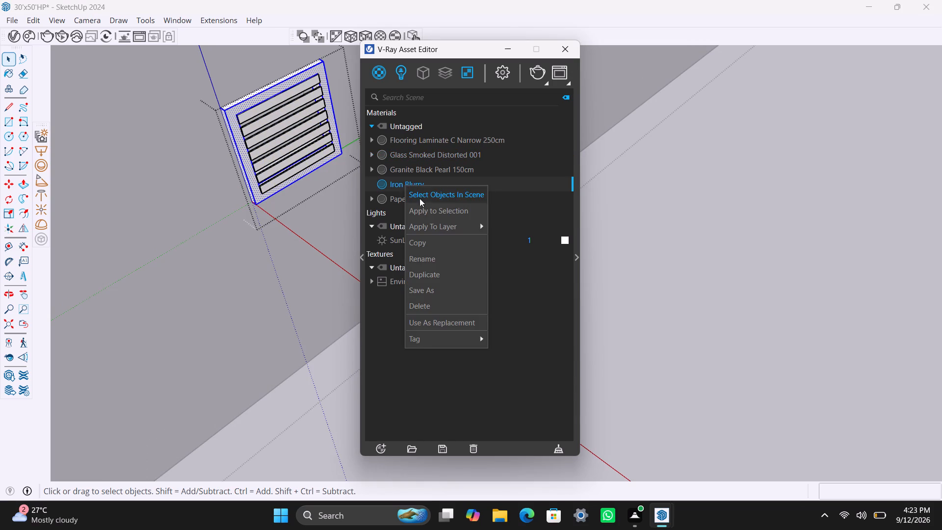
{"action": "left_click", "coordinate": [424, 208]}
Apply Glass Smoked Distorted 001 to all the slats of the louvred ventilator, and exit group editing.
{"action": "scroll", "coordinate": [281, 158], "scroll_direction": "up", "scroll_amount": 3}
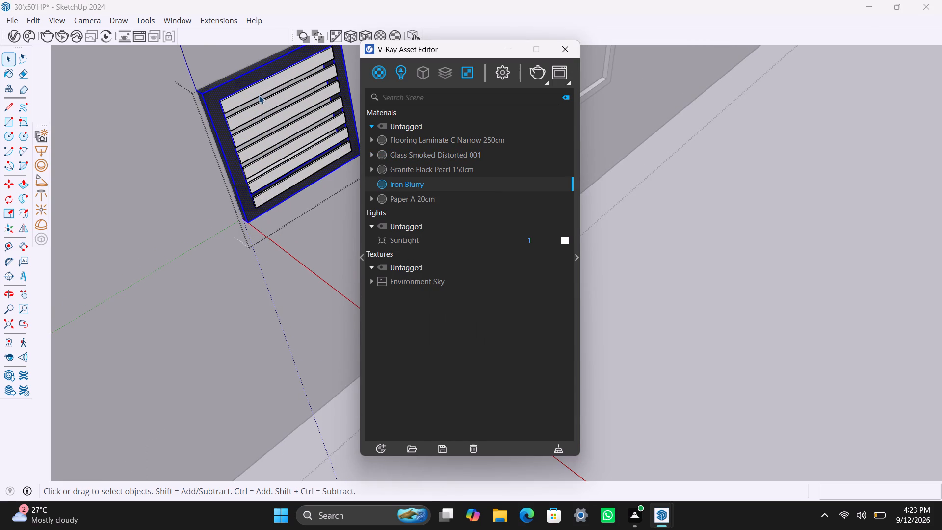
{"action": "key", "text": "space"}
{"action": "left_click", "coordinate": [259, 94]}
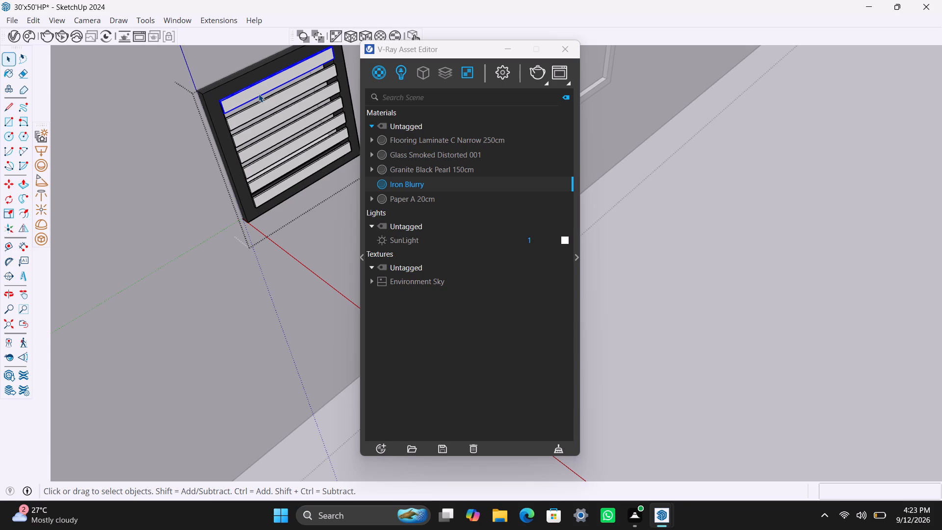
{"action": "left_click", "coordinate": [253, 113], "text": "shift"}
{"action": "left_click", "coordinate": [260, 132], "text": "shift"}
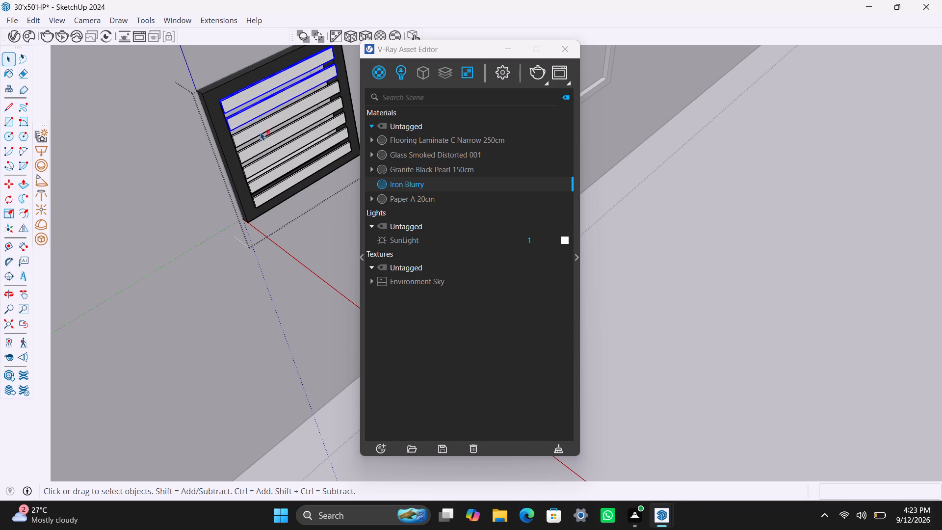
{"action": "left_click", "coordinate": [266, 145], "text": "shift"}
{"action": "left_click", "coordinate": [271, 156], "text": "shift"}
{"action": "left_click", "coordinate": [278, 175], "text": "shift"}
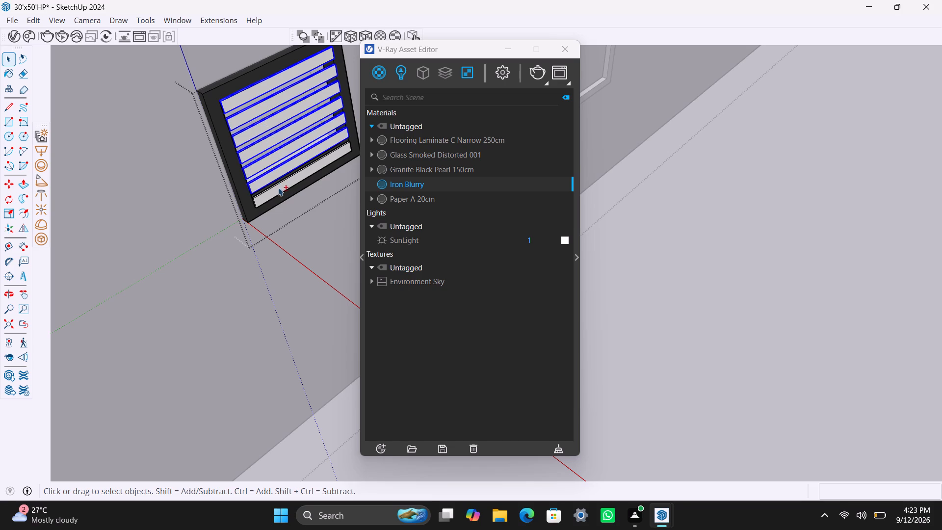
{"action": "left_click", "coordinate": [278, 190], "text": "shift"}
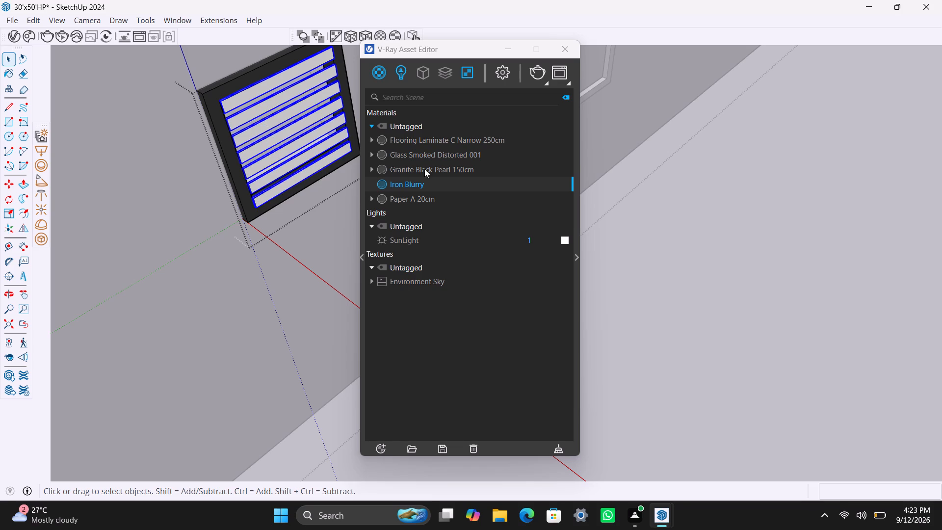
{"action": "right_click", "coordinate": [424, 158]}
{"action": "left_click", "coordinate": [437, 179]}
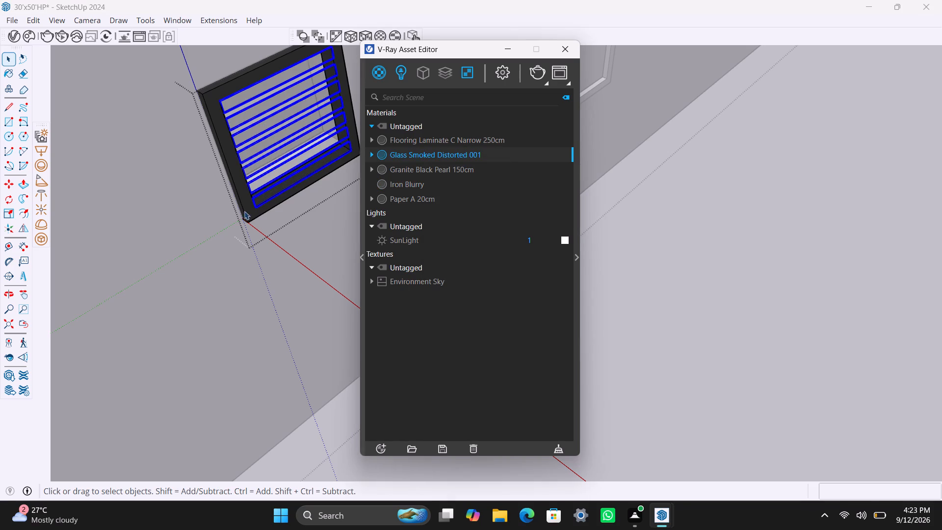
{"action": "scroll", "coordinate": [249, 260], "scroll_direction": "down", "scroll_amount": 12}
{"action": "middle_click_drag", "start_coordinate": [249, 252], "coordinate": [136, 320]}
{"action": "triple_click", "coordinate": [265, 380]}
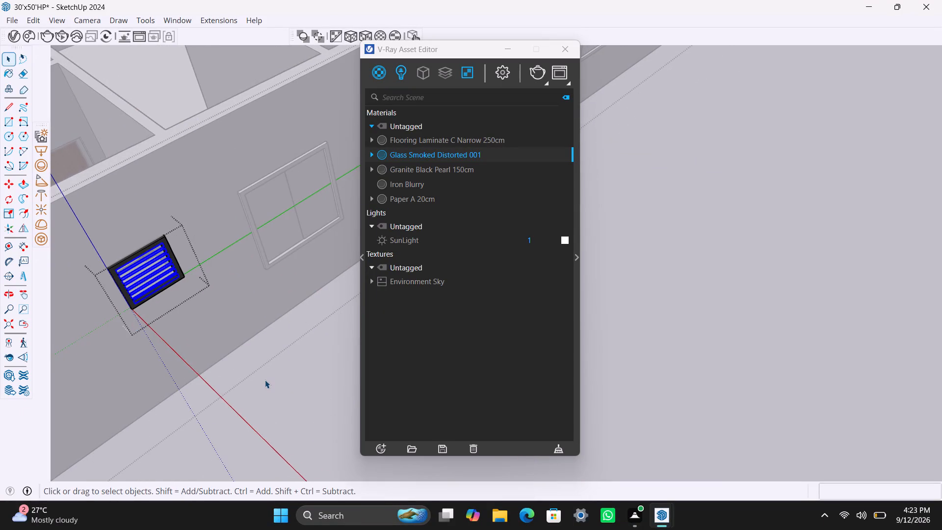
Apply Iron Blurry to the frame of the two-pane window directly beside the louvred ventilator on the long side wall.
{"action": "scroll", "coordinate": [259, 272], "scroll_direction": "up", "scroll_amount": 6}
{"action": "triple_click", "coordinate": [262, 240]}
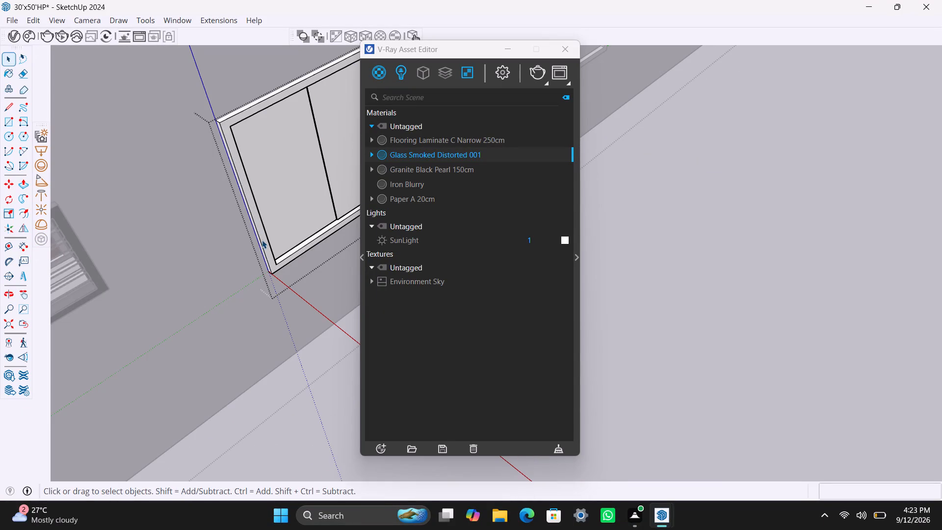
{"action": "left_click", "coordinate": [415, 185]}
{"action": "right_click", "coordinate": [415, 185]}
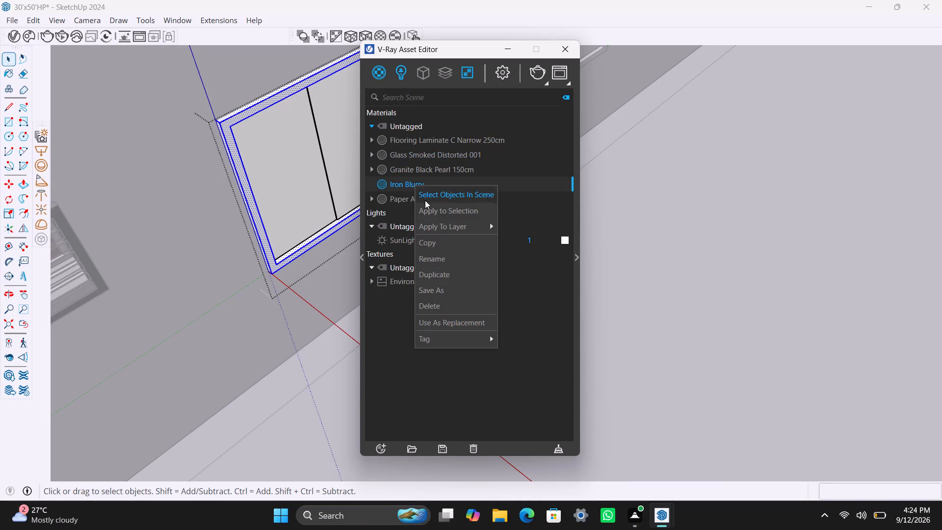
{"action": "left_click", "coordinate": [432, 207]}
Apply Glass Smoked Distorted 001 to both panes of the window beside the ventilator, and exit group editing.
{"action": "left_click", "coordinate": [287, 176]}
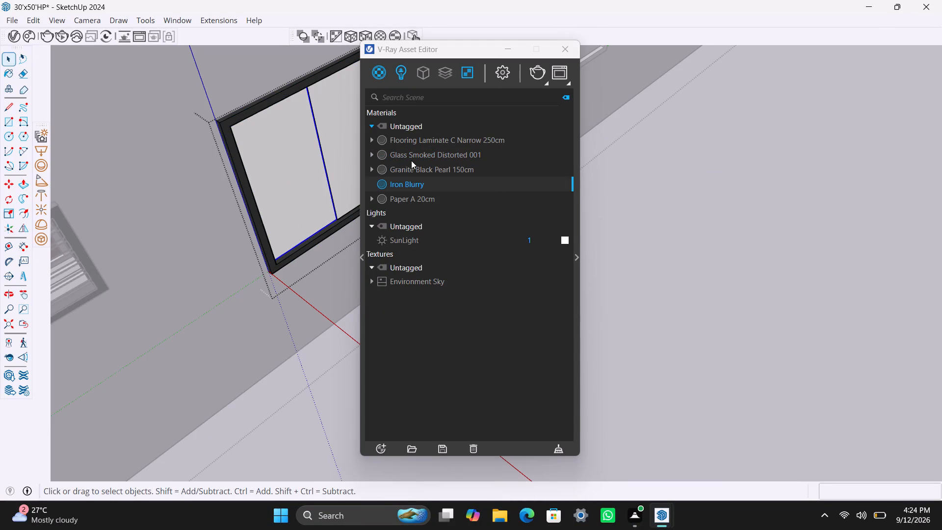
{"action": "left_click", "coordinate": [412, 160]}
{"action": "right_click", "coordinate": [413, 159]}
{"action": "left_click", "coordinate": [429, 178]}
{"action": "left_click", "coordinate": [342, 150]}
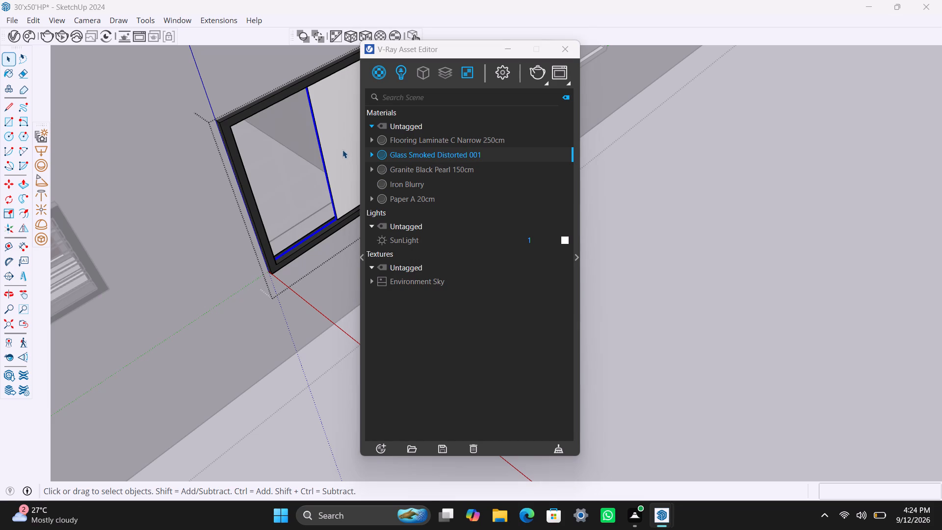
{"action": "right_click", "coordinate": [448, 156]}
{"action": "left_click", "coordinate": [463, 176]}
{"action": "scroll", "coordinate": [259, 202], "scroll_direction": "down", "scroll_amount": 5}
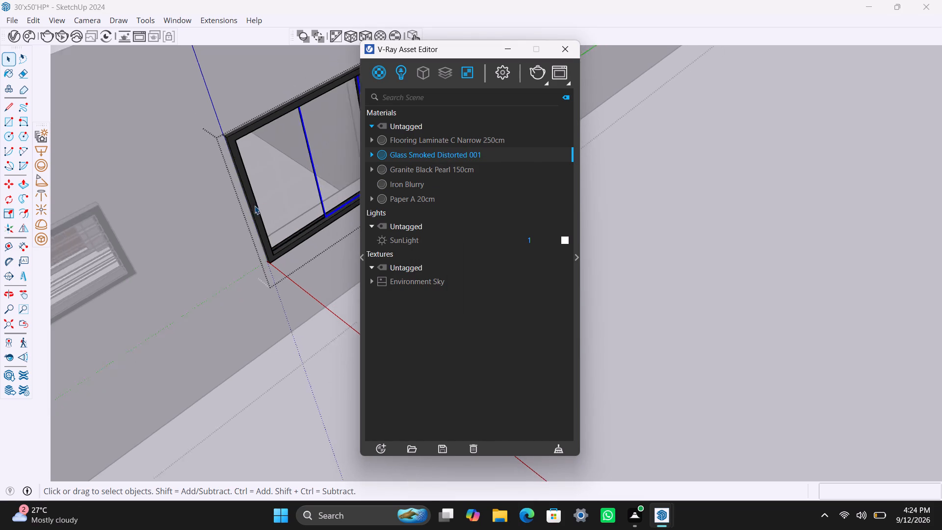
{"action": "scroll", "coordinate": [255, 206], "scroll_direction": "down", "scroll_amount": 12}
{"action": "middle_click_drag", "start_coordinate": [272, 191], "coordinate": [183, 266]}
{"action": "left_click", "coordinate": [257, 306]}
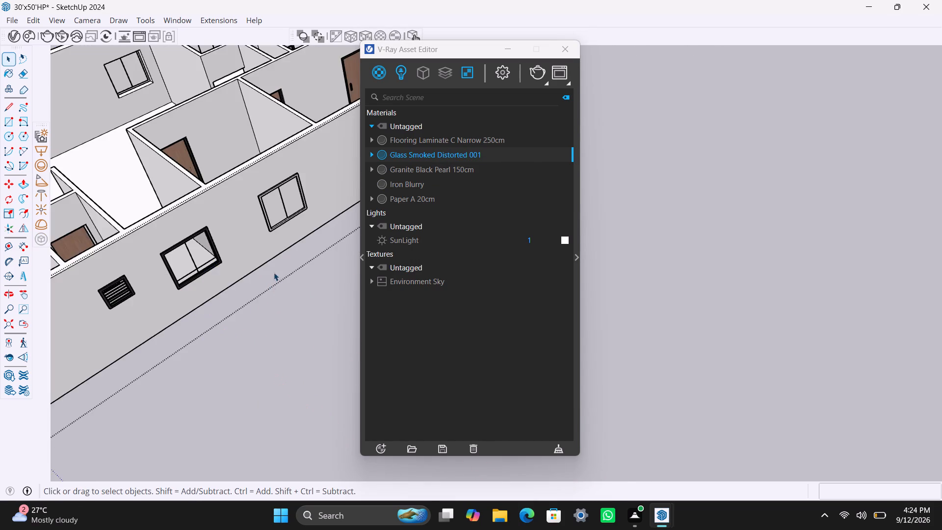
Apply Iron Blurry to the frame of the middle two-pane window on the same long side wall.
{"action": "scroll", "coordinate": [263, 242], "scroll_direction": "up", "scroll_amount": 16}
{"action": "left_click", "coordinate": [272, 221]}
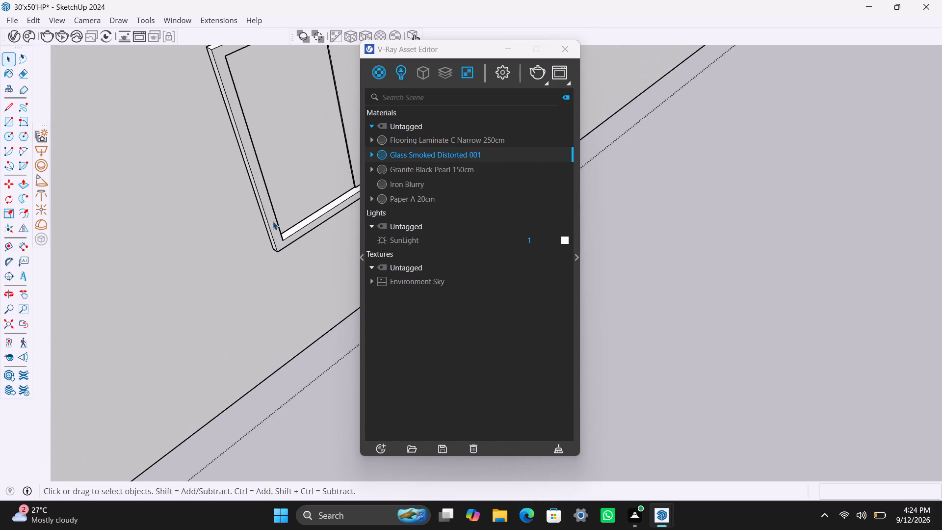
{"action": "triple_click", "coordinate": [273, 221]}
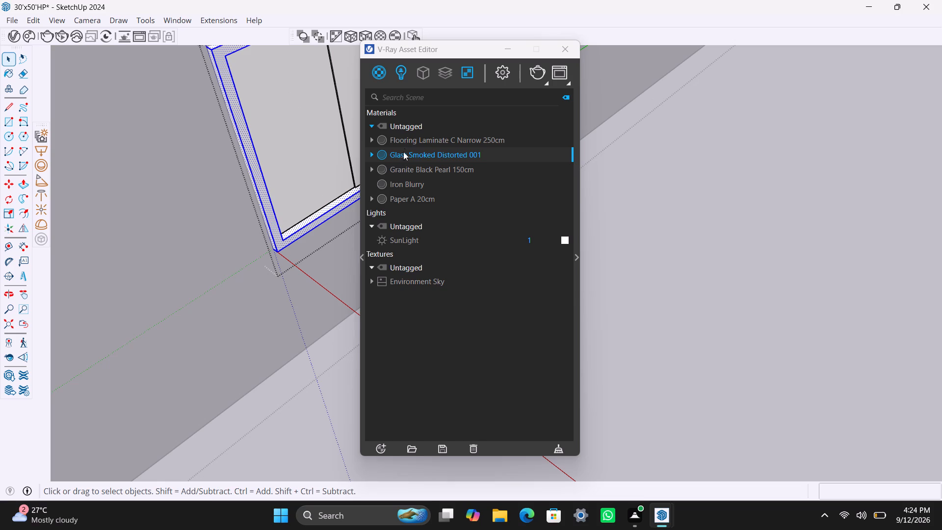
{"action": "left_click", "coordinate": [407, 144]}
{"action": "right_click", "coordinate": [407, 144]}
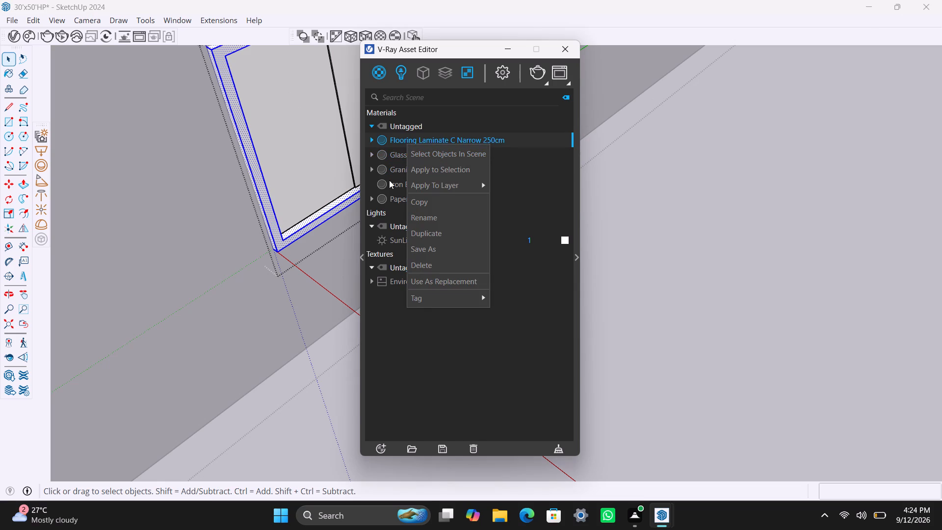
{"action": "left_click", "coordinate": [389, 180]}
{"action": "right_click", "coordinate": [389, 180]}
{"action": "right_click", "coordinate": [425, 184]}
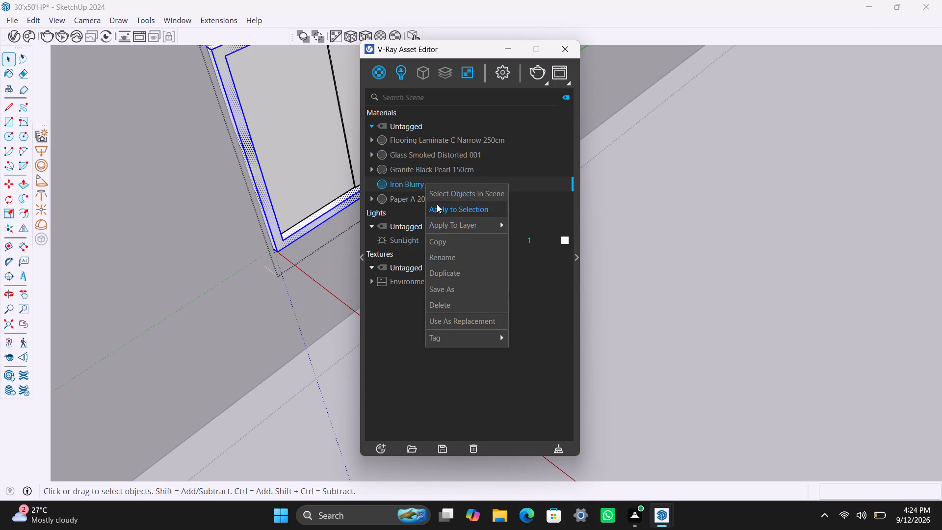
{"action": "left_click", "coordinate": [437, 204]}
Apply Glass Smoked Distorted 001 to both panes of the side wall's middle window, and exit group editing.
{"action": "left_click", "coordinate": [323, 179]}
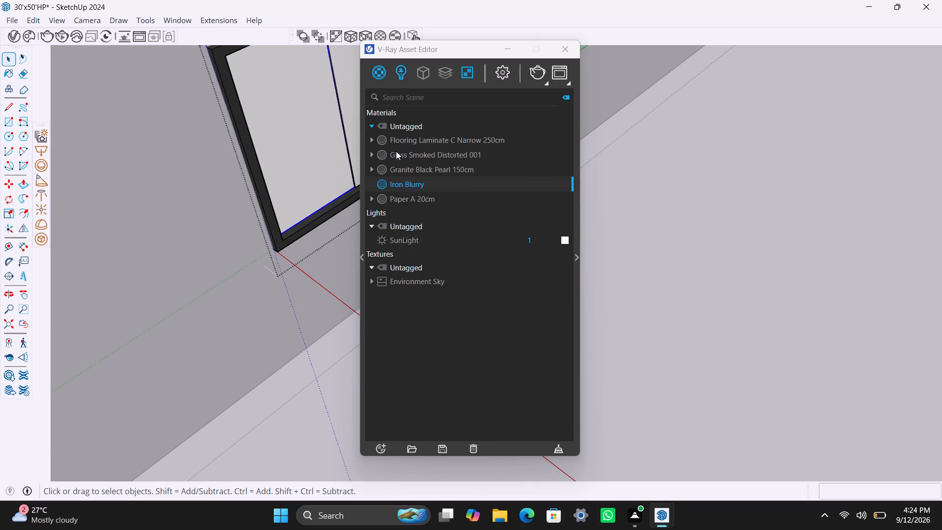
{"action": "left_click", "coordinate": [414, 156]}
{"action": "right_click", "coordinate": [414, 156]}
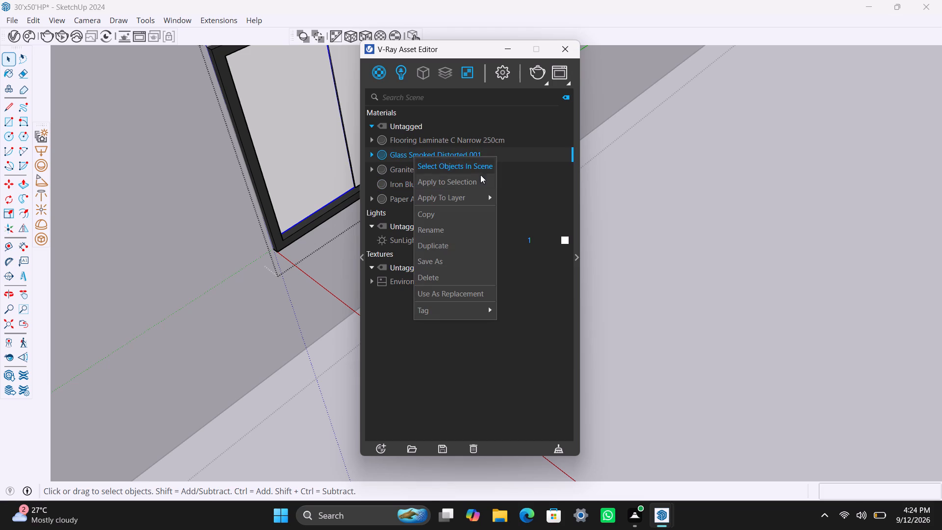
{"action": "left_click", "coordinate": [479, 179]}
{"action": "left_click", "coordinate": [347, 108]}
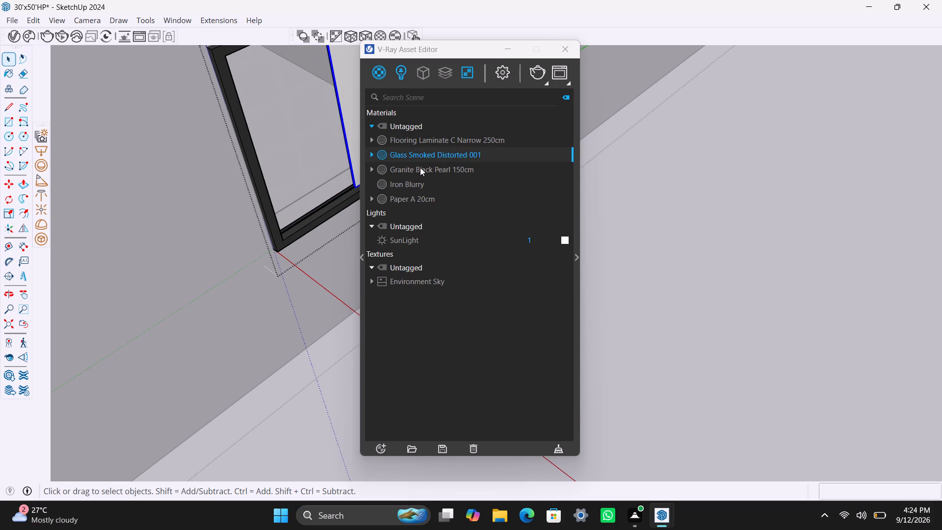
{"action": "right_click", "coordinate": [428, 156]}
{"action": "left_click", "coordinate": [443, 178]}
{"action": "scroll", "coordinate": [368, 203], "scroll_direction": "down", "scroll_amount": 12}
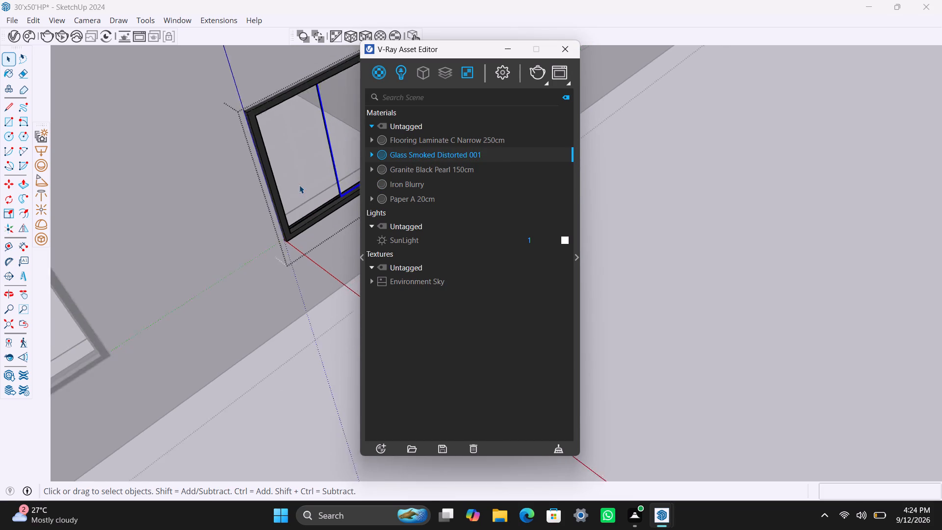
{"action": "scroll", "coordinate": [299, 185], "scroll_direction": "down", "scroll_amount": 17}
{"action": "middle_click_drag", "start_coordinate": [302, 204], "coordinate": [221, 278]}
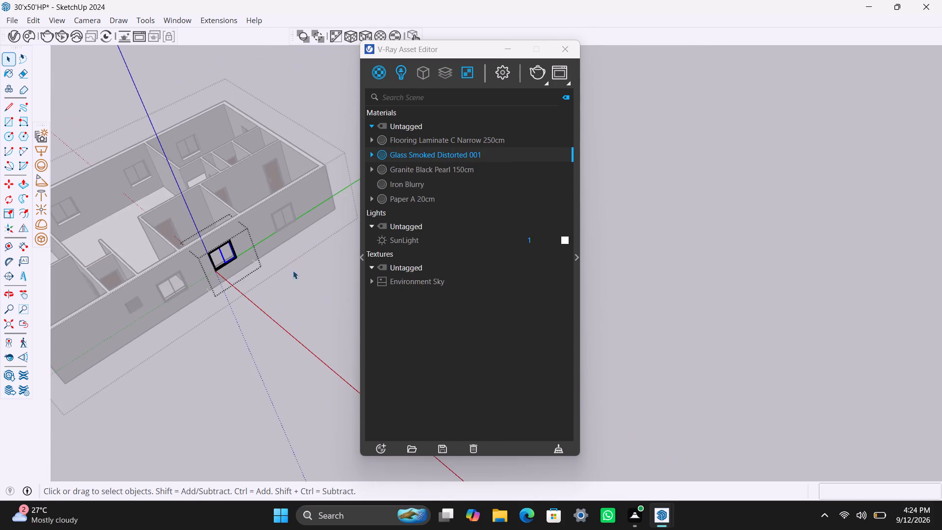
{"action": "triple_click", "coordinate": [308, 269]}
Apply Iron Blurry to the frame of the side wall's last two-pane window, farthest from the ventilator.
{"action": "scroll", "coordinate": [284, 228], "scroll_direction": "up", "scroll_amount": 16}
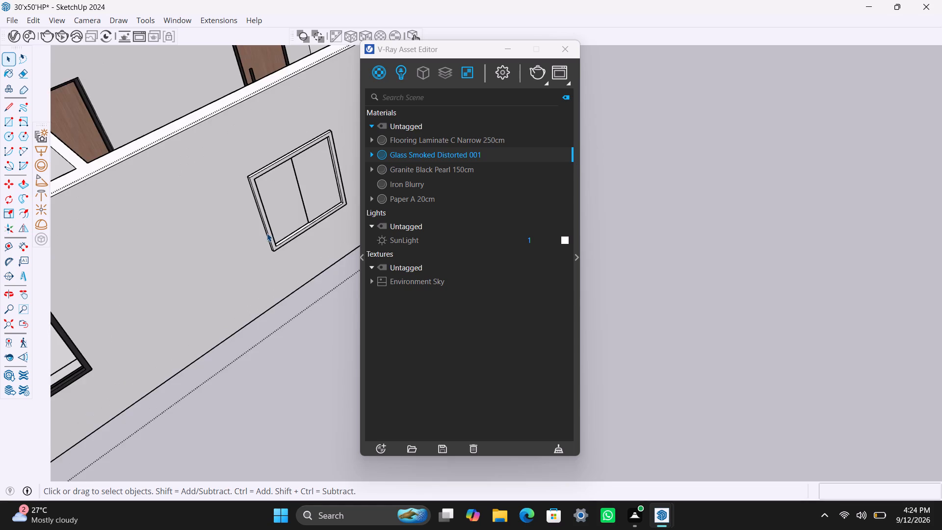
{"action": "scroll", "coordinate": [267, 233], "scroll_direction": "up", "scroll_amount": 1}
{"action": "triple_click", "coordinate": [267, 229]}
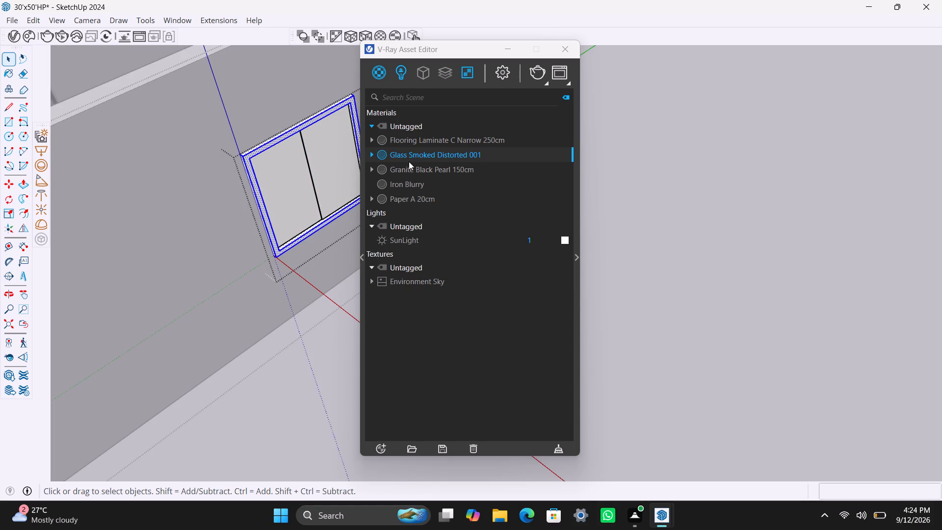
{"action": "left_click", "coordinate": [417, 183]}
{"action": "right_click", "coordinate": [416, 183]}
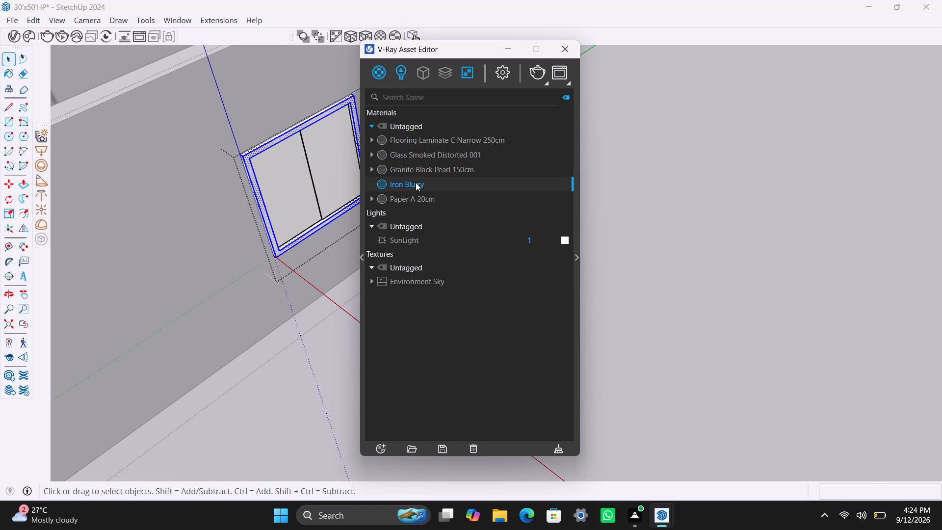
{"action": "left_click", "coordinate": [458, 207]}
Apply Glass Smoked Distorted 001 to both panes of the side wall's last window, and exit group editing.
{"action": "left_click_drag", "start_coordinate": [264, 185], "coordinate": [268, 182]}
{"action": "left_click", "coordinate": [289, 175]}
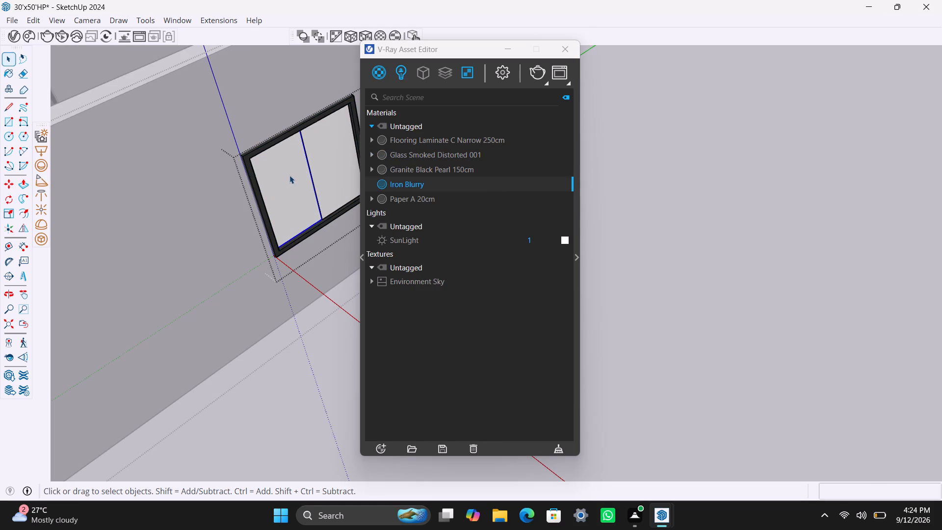
{"action": "left_click", "coordinate": [415, 159]}
{"action": "right_click", "coordinate": [415, 159]}
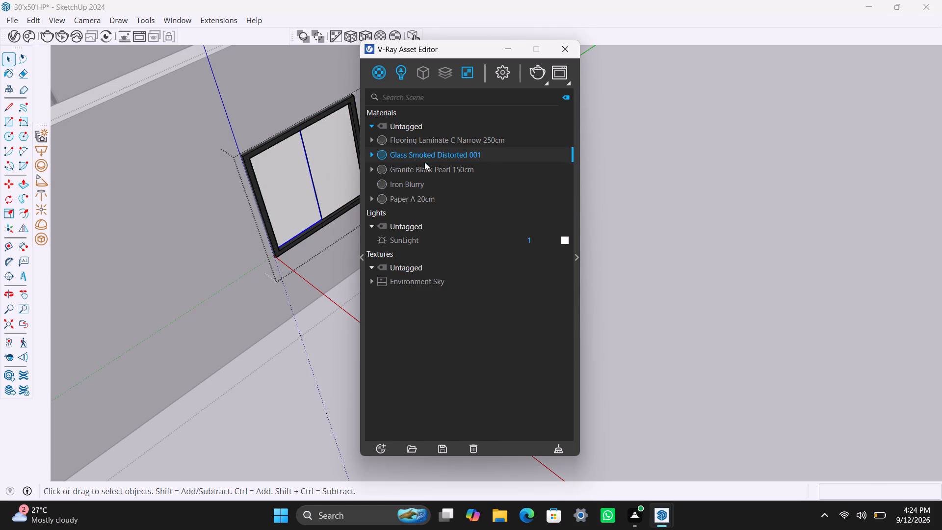
{"action": "left_click", "coordinate": [445, 179]}
{"action": "left_click", "coordinate": [342, 173]}
{"action": "right_click", "coordinate": [416, 158]}
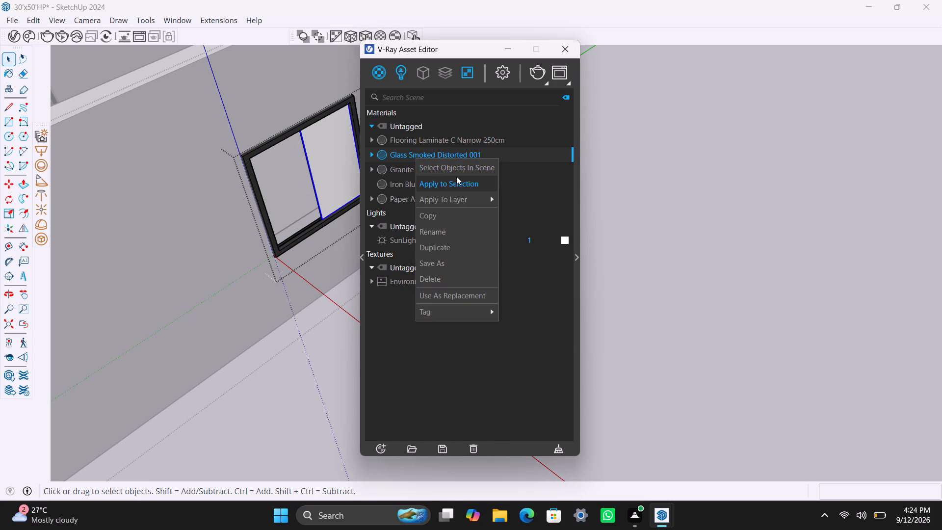
{"action": "left_click", "coordinate": [457, 181]}
{"action": "scroll", "coordinate": [334, 222], "scroll_direction": "down", "scroll_amount": 20}
{"action": "scroll", "coordinate": [334, 222], "scroll_direction": "down", "scroll_amount": 4}
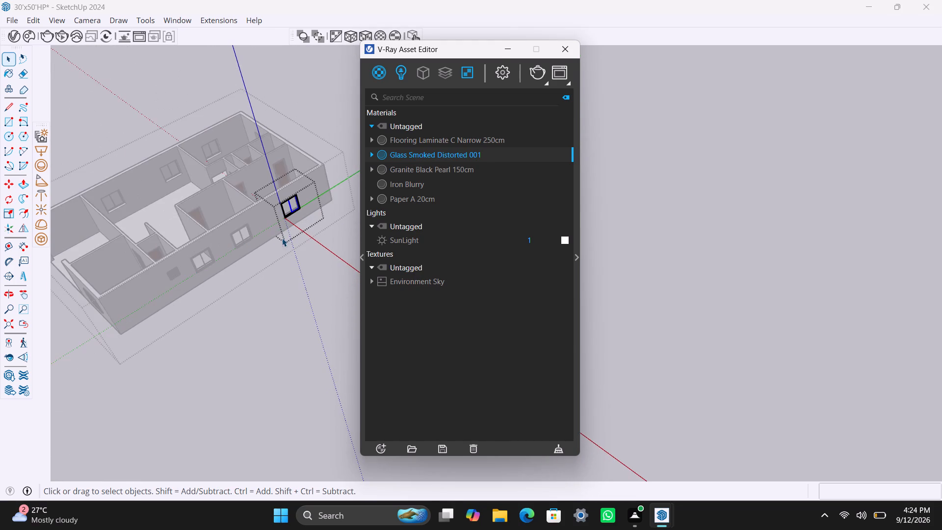
{"action": "scroll", "coordinate": [279, 248], "scroll_direction": "down", "scroll_amount": 4}
{"action": "triple_click", "coordinate": [322, 164]}
{"action": "left_click", "coordinate": [322, 164]}
{"action": "scroll", "coordinate": [172, 244], "scroll_direction": "up", "scroll_amount": 3}
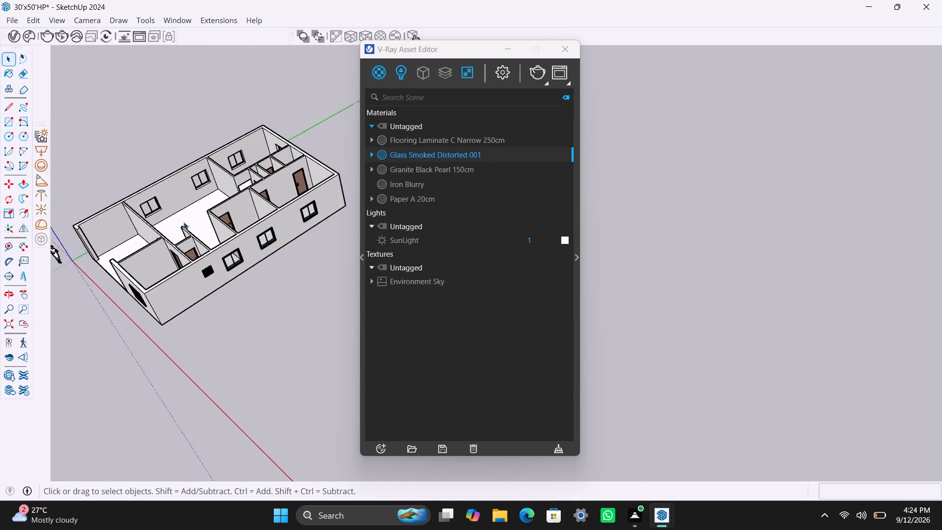
Apply Iron Blurry to the outer frame of the louvred ventilator on the house's short end wall.
{"action": "middle_click_drag", "start_coordinate": [245, 224], "coordinate": [27, 243]}
{"action": "scroll", "coordinate": [642, 307], "scroll_direction": "down", "scroll_amount": 4}
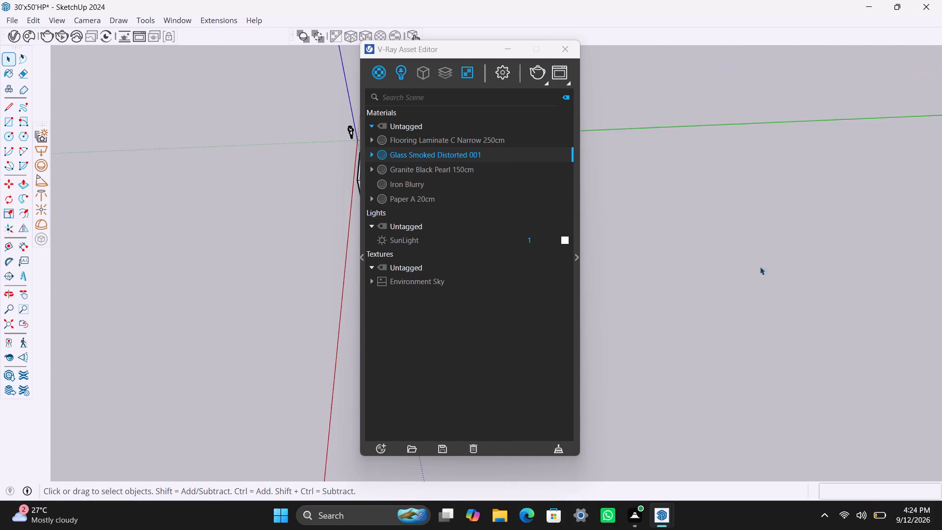
{"action": "middle_click_drag", "start_coordinate": [802, 225], "coordinate": [394, 281]}
{"action": "scroll", "coordinate": [654, 273], "scroll_direction": "up", "scroll_amount": 2}
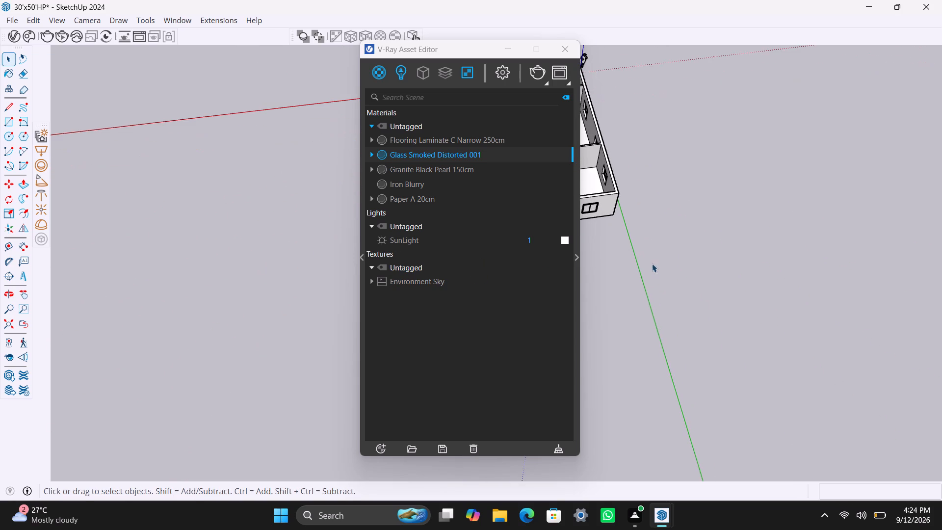
{"action": "middle_click_drag", "start_coordinate": [652, 264], "coordinate": [825, 267], "text": "shift"}
{"action": "scroll", "coordinate": [607, 175], "scroll_direction": "up", "scroll_amount": 10}
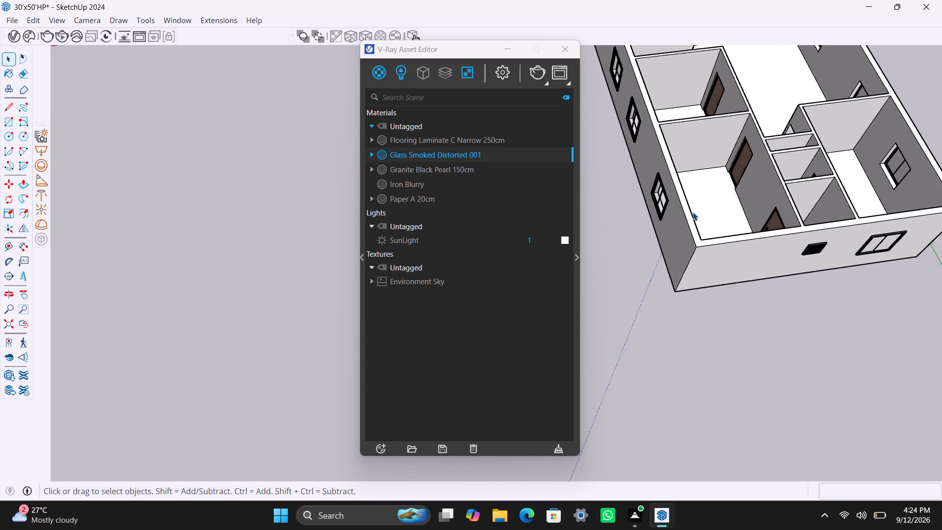
{"action": "scroll", "coordinate": [693, 212], "scroll_direction": "up", "scroll_amount": 9}
{"action": "scroll", "coordinate": [650, 204], "scroll_direction": "down", "scroll_amount": 19}
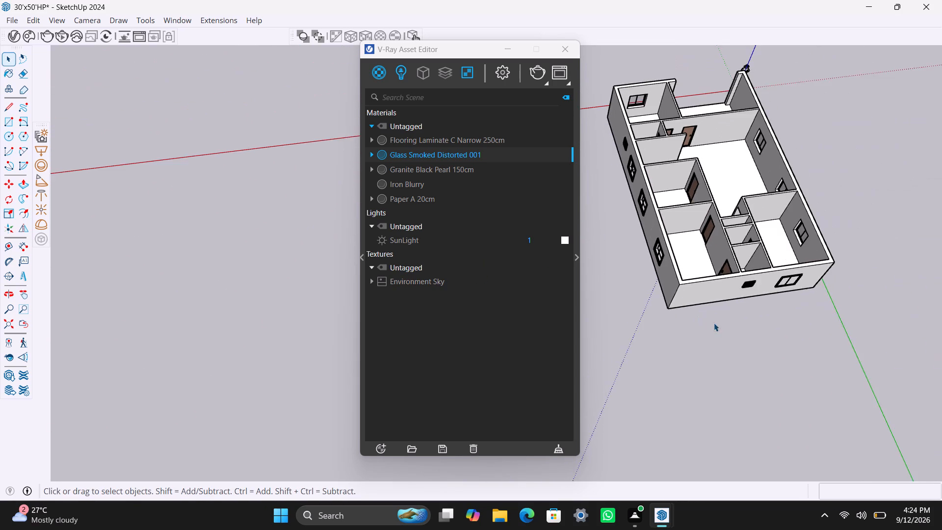
{"action": "middle_click_drag", "start_coordinate": [714, 323], "coordinate": [637, 166]}
{"action": "scroll", "coordinate": [733, 266], "scroll_direction": "up", "scroll_amount": 16}
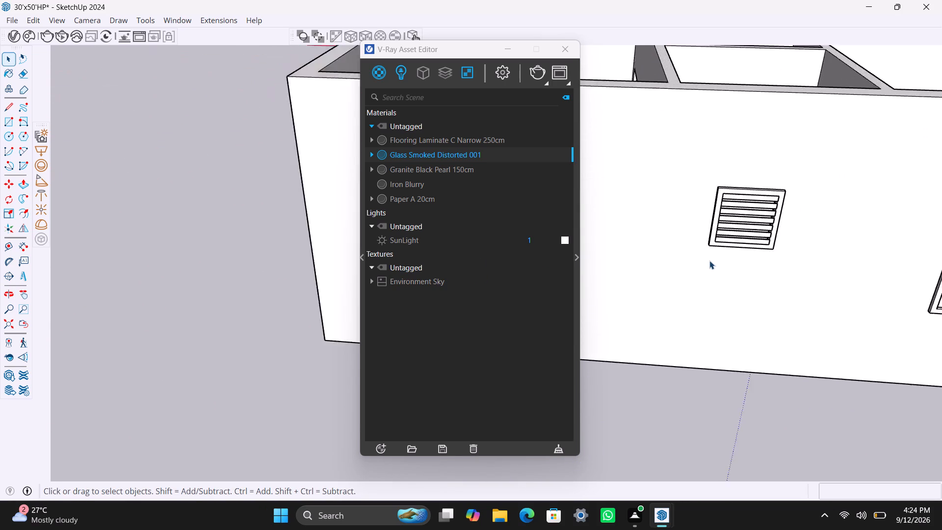
{"action": "scroll", "coordinate": [709, 261], "scroll_direction": "up", "scroll_amount": 7}
{"action": "double_click", "coordinate": [718, 199]}
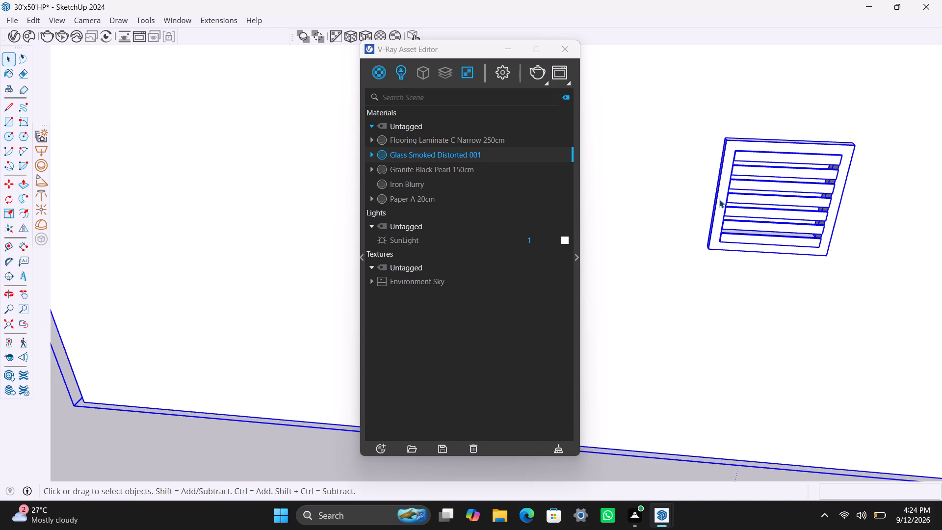
{"action": "double_click", "coordinate": [719, 199]}
{"action": "double_click", "coordinate": [720, 197]}
{"action": "left_click", "coordinate": [720, 196]}
{"action": "left_click", "coordinate": [720, 196]}
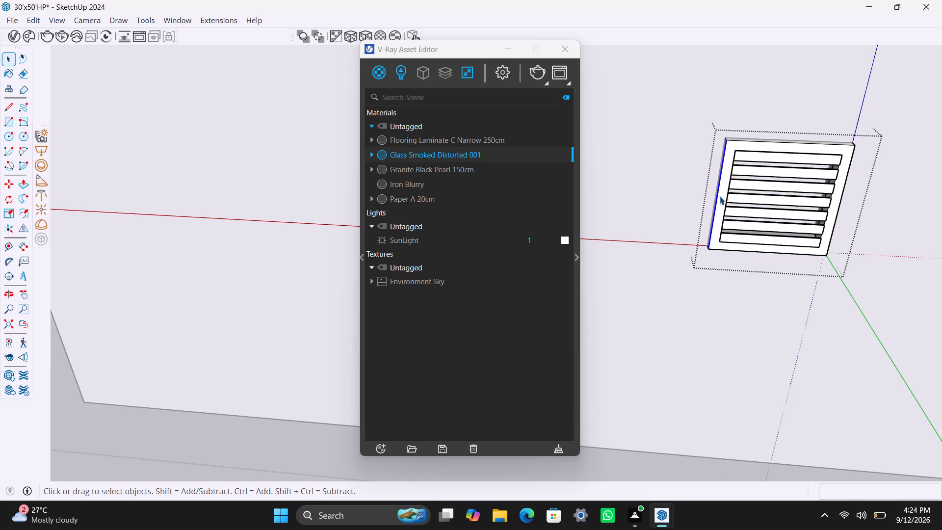
{"action": "triple_click", "coordinate": [723, 185]}
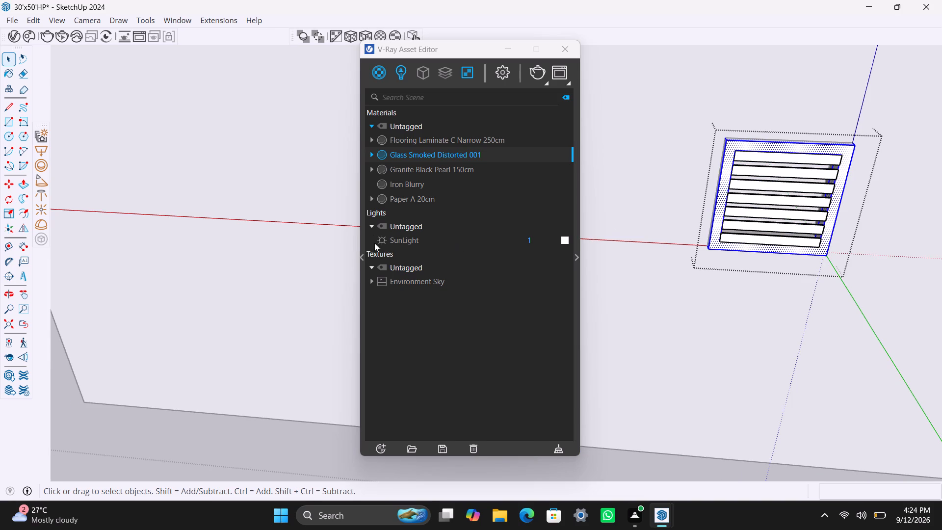
{"action": "left_click", "coordinate": [418, 185]}
{"action": "right_click", "coordinate": [418, 185]}
{"action": "left_click", "coordinate": [462, 211]}
Apply Glass Smoked Distorted 001 to all seven slats of the end wall's ventilator, and exit group editing.
{"action": "scroll", "coordinate": [764, 175], "scroll_direction": "up", "scroll_amount": 1}
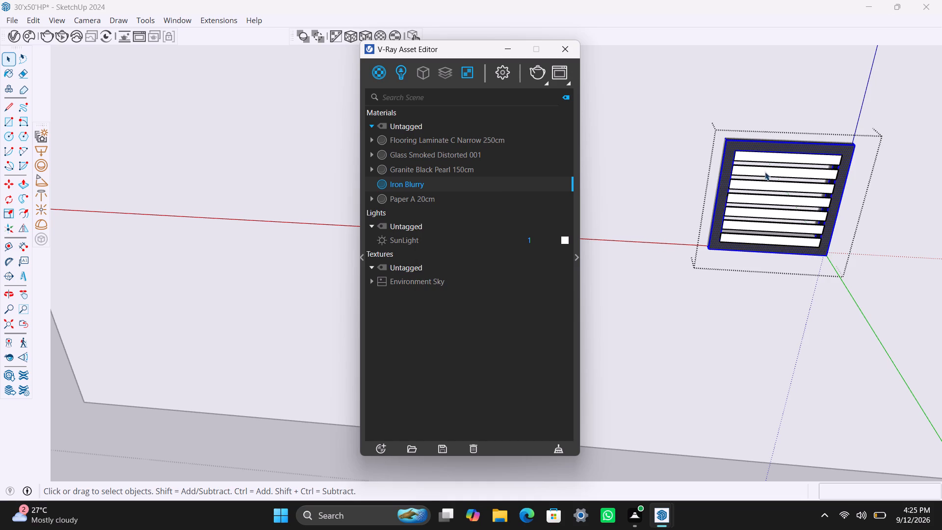
{"action": "left_click", "coordinate": [767, 157], "text": "shift"}
{"action": "left_click", "coordinate": [766, 176], "text": "shift"}
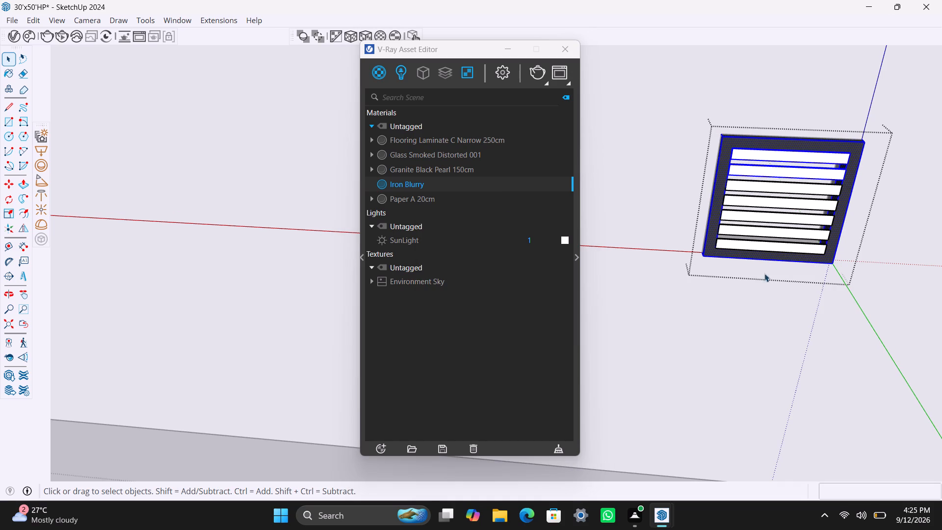
{"action": "left_click", "coordinate": [764, 279]}
{"action": "left_click", "coordinate": [754, 244]}
{"action": "left_click", "coordinate": [749, 231], "text": "shift"}
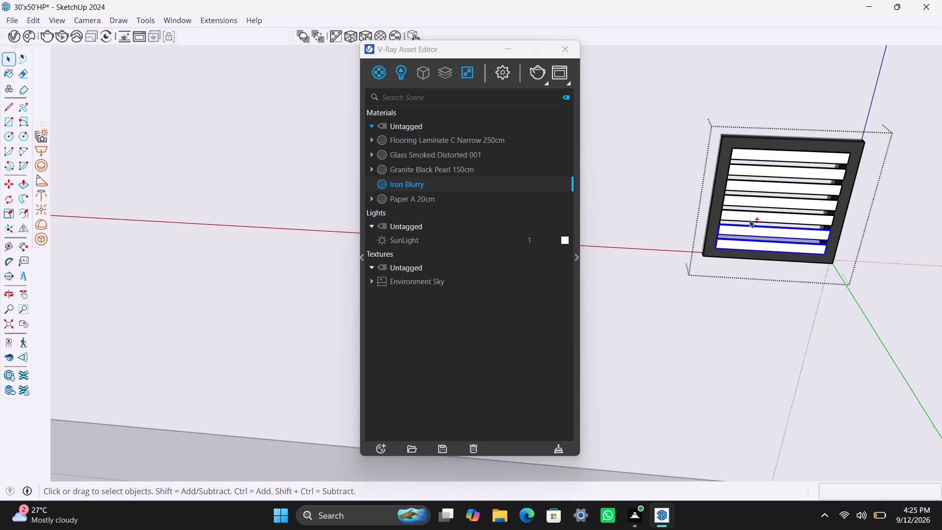
{"action": "left_click", "coordinate": [749, 219], "text": "shift"}
{"action": "left_click", "coordinate": [750, 203], "text": "shift"}
{"action": "left_click", "coordinate": [754, 187], "text": "shift"}
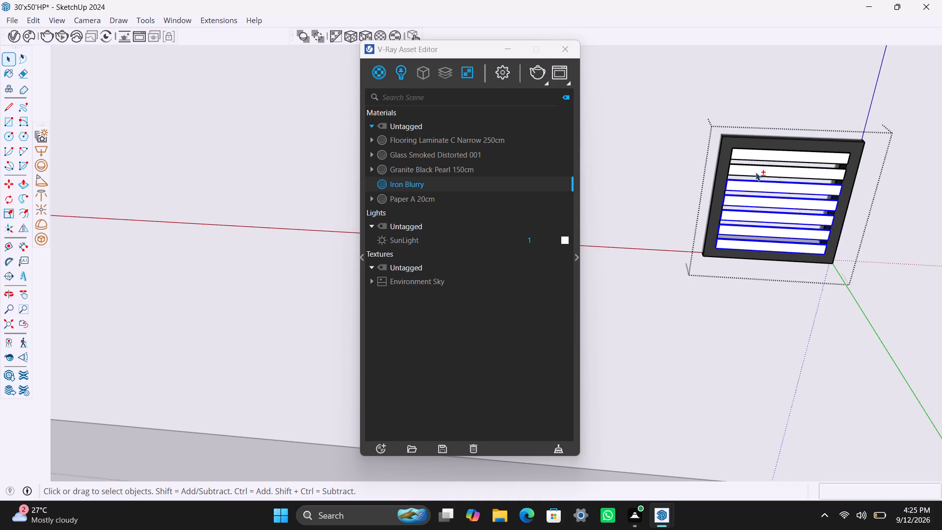
{"action": "left_click", "coordinate": [756, 172], "text": "shift"}
{"action": "left_click", "coordinate": [756, 156], "text": "shift"}
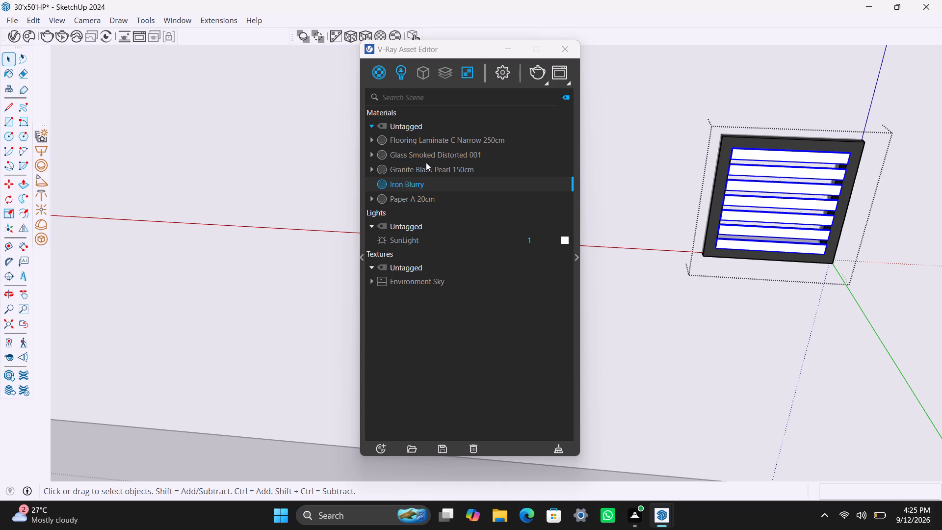
{"action": "left_click", "coordinate": [426, 152]}
{"action": "right_click", "coordinate": [426, 152]}
{"action": "left_click", "coordinate": [468, 173]}
{"action": "scroll", "coordinate": [792, 362], "scroll_direction": "down", "scroll_amount": 8}
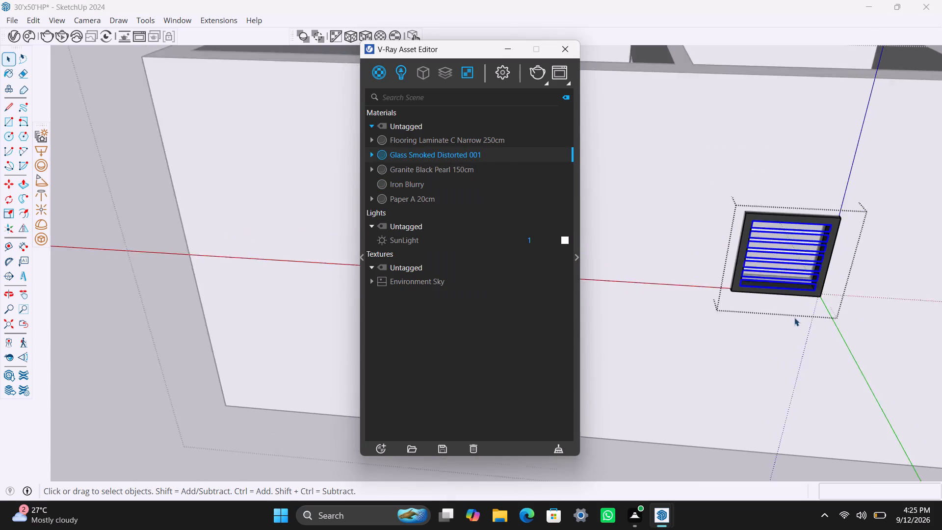
{"action": "scroll", "coordinate": [794, 318], "scroll_direction": "down", "scroll_amount": 10}
{"action": "middle_click_drag", "start_coordinate": [874, 322], "coordinate": [695, 339], "text": "shift"}
{"action": "left_click", "coordinate": [751, 398]}
Apply Iron Blurry to the frame of the two-pane window beside the ventilator on the short end wall.
{"action": "scroll", "coordinate": [715, 350], "scroll_direction": "up", "scroll_amount": 3}
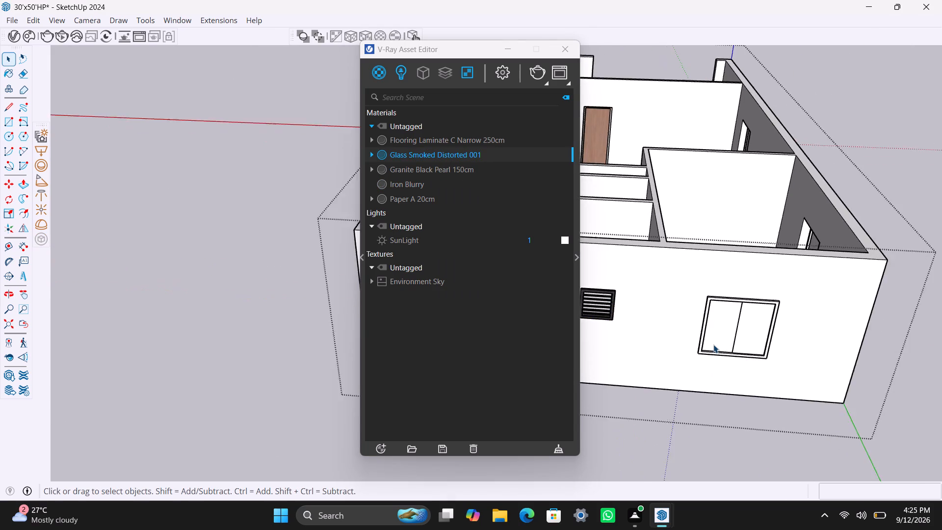
{"action": "scroll", "coordinate": [713, 344], "scroll_direction": "up", "scroll_amount": 6}
{"action": "triple_click", "coordinate": [697, 329]}
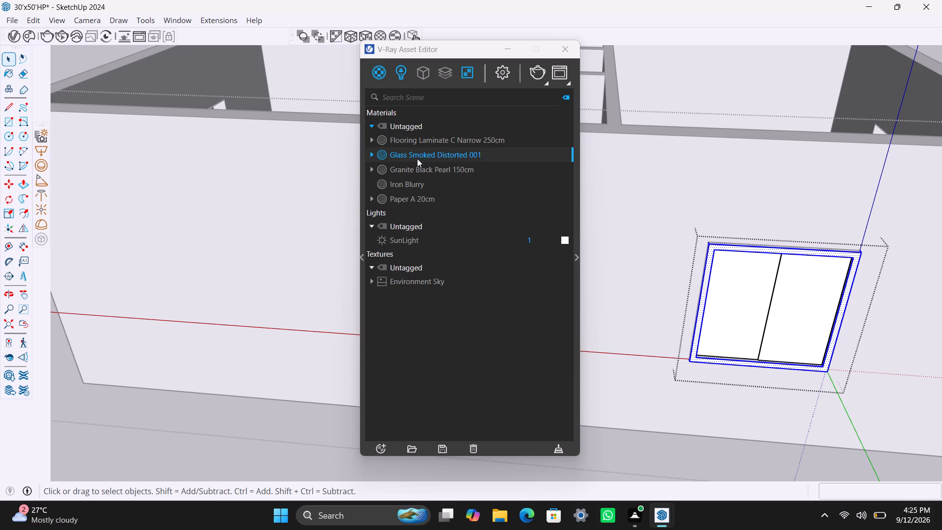
{"action": "left_click", "coordinate": [417, 185]}
{"action": "right_click", "coordinate": [416, 185]}
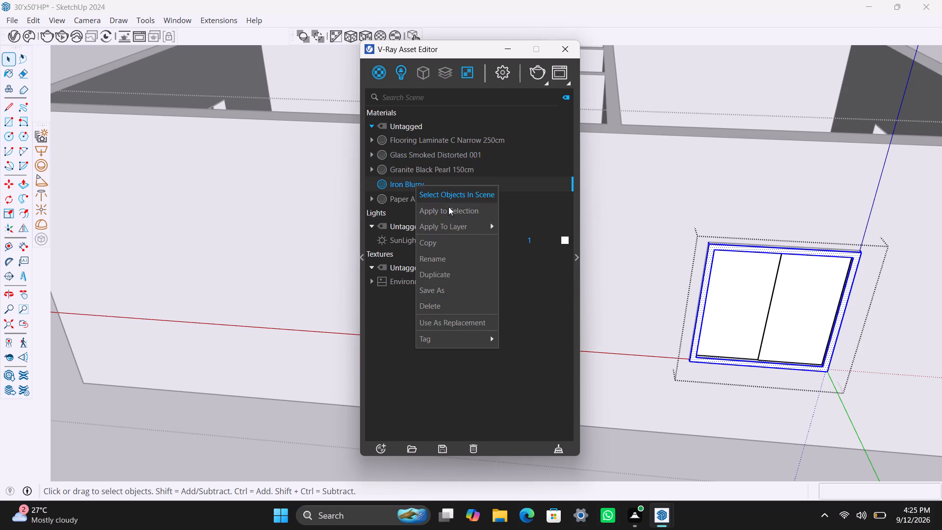
{"action": "left_click", "coordinate": [456, 211]}
Apply Glass Smoked Distorted 001 to both panes of the end wall's window, and exit group editing.
{"action": "left_click", "coordinate": [749, 307]}
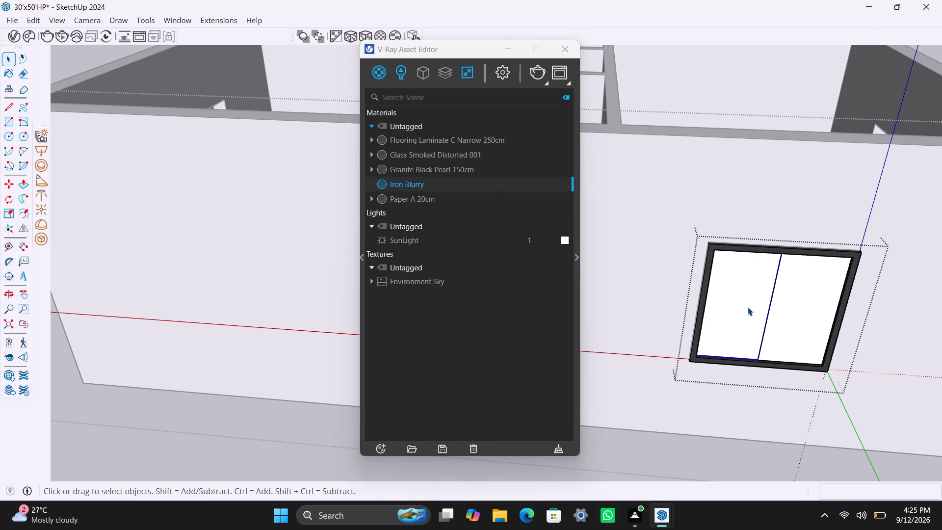
{"action": "left_click", "coordinate": [418, 157]}
{"action": "right_click", "coordinate": [418, 157]}
{"action": "left_click", "coordinate": [464, 189]}
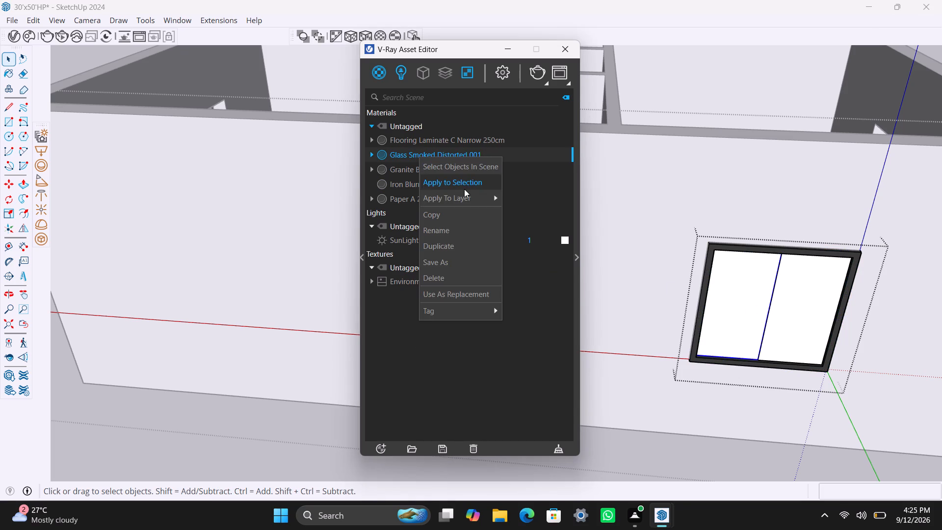
{"action": "left_click", "coordinate": [808, 313]}
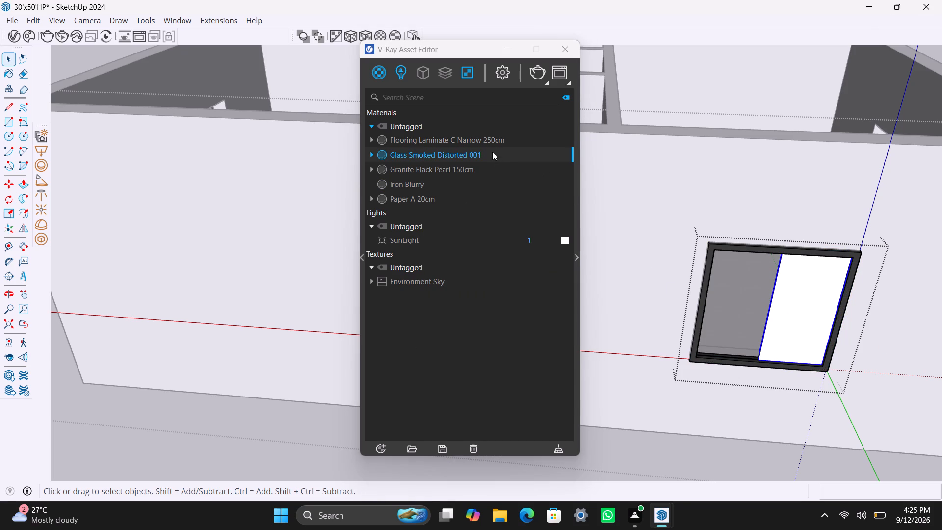
{"action": "right_click", "coordinate": [492, 152]}
{"action": "left_click", "coordinate": [538, 180]}
{"action": "scroll", "coordinate": [738, 386], "scroll_direction": "down", "scroll_amount": 13}
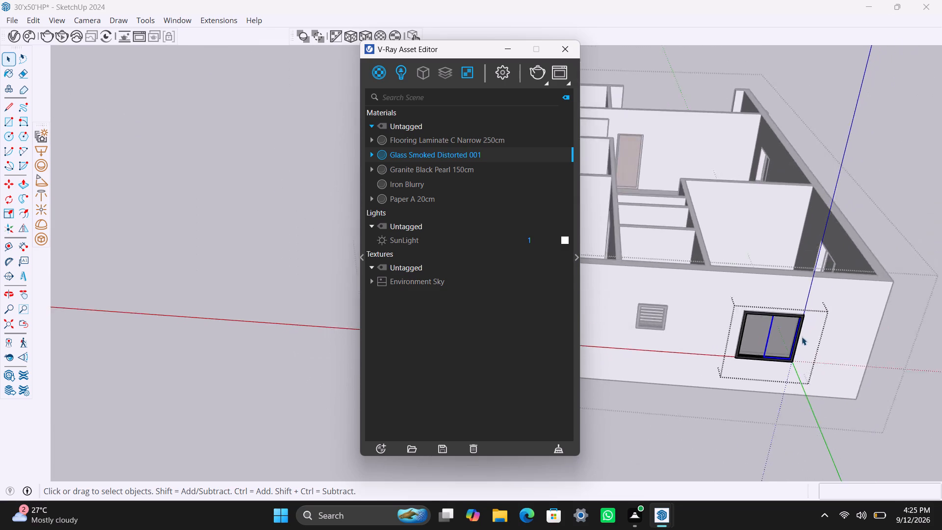
{"action": "scroll", "coordinate": [802, 337], "scroll_direction": "down", "scroll_amount": 5}
{"action": "middle_click_drag", "start_coordinate": [832, 350], "coordinate": [395, 328]}
{"action": "left_click", "coordinate": [282, 382]}
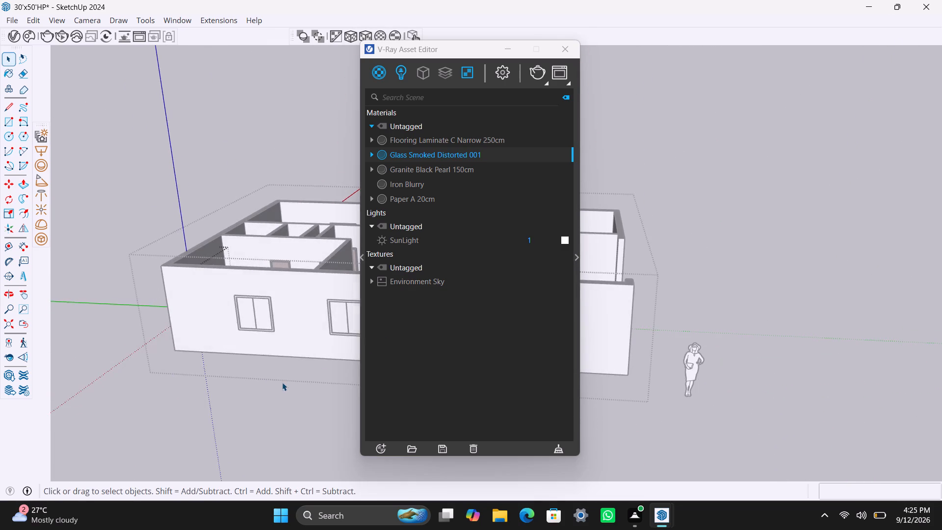
Apply Iron Blurry to the frame of the opposite long wall's first two-pane window, nearest the finished end wall.
{"action": "scroll", "coordinate": [246, 316], "scroll_direction": "up", "scroll_amount": 16}
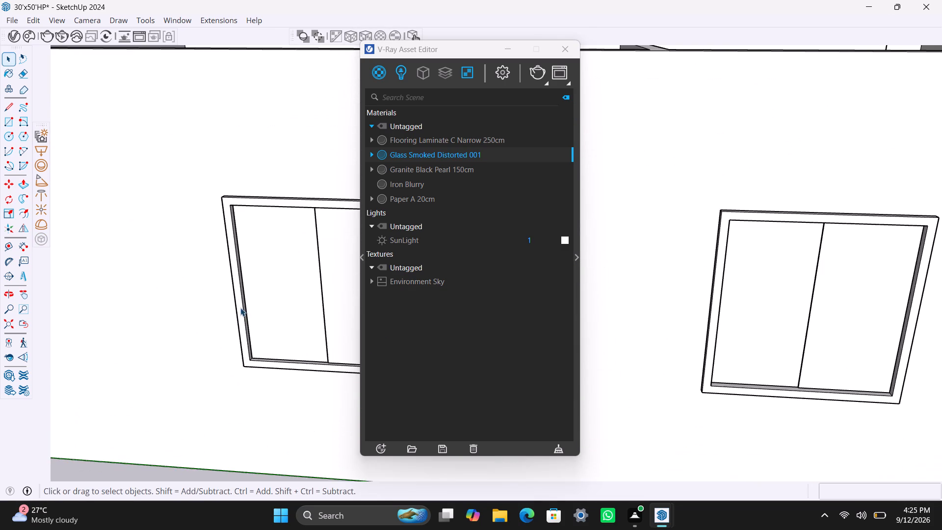
{"action": "triple_click", "coordinate": [240, 308]}
{"action": "left_click", "coordinate": [241, 307]}
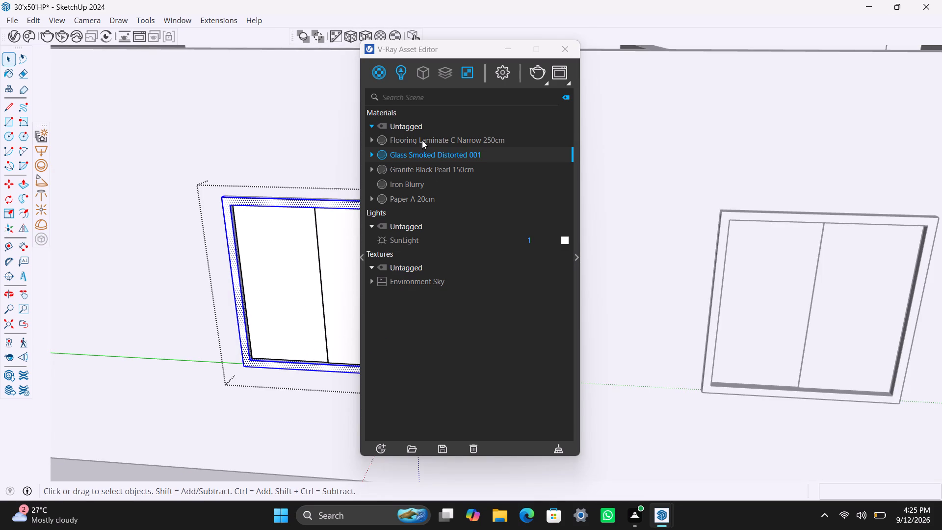
{"action": "left_click", "coordinate": [409, 182]}
{"action": "right_click", "coordinate": [407, 185]}
{"action": "left_click", "coordinate": [434, 213]}
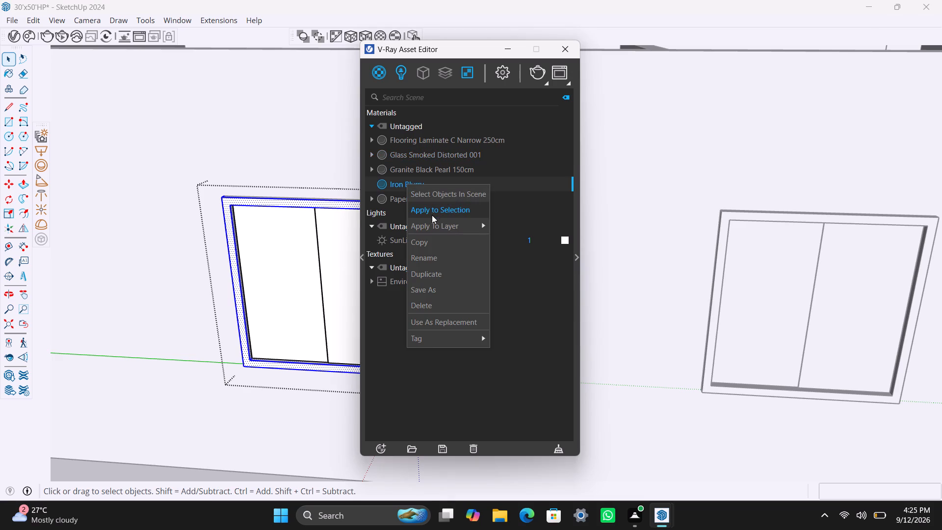
Apply Glass Smoked Distorted 001 to both panes of that long wall's first window, and exit group editing.
{"action": "left_click", "coordinate": [288, 262]}
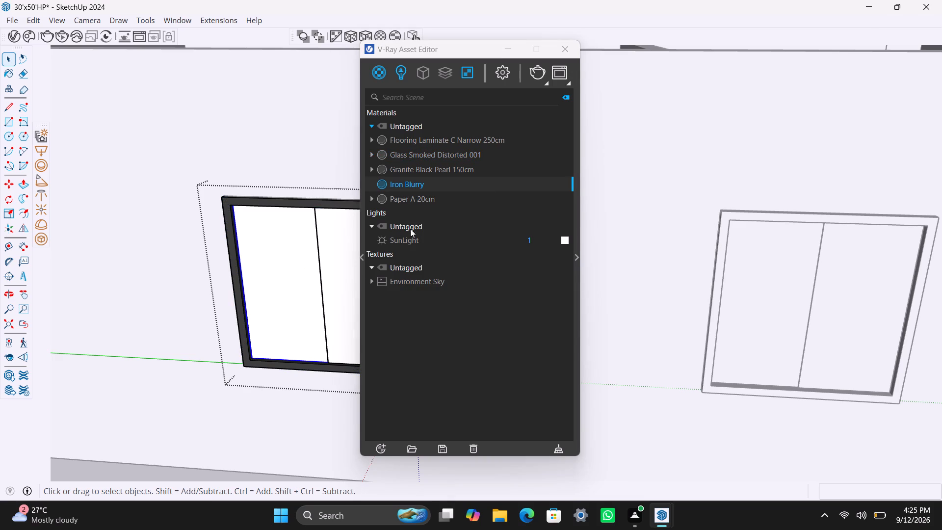
{"action": "left_click", "coordinate": [402, 152]}
{"action": "right_click_drag", "start_coordinate": [403, 155], "coordinate": [401, 160]}
{"action": "left_click", "coordinate": [419, 180]}
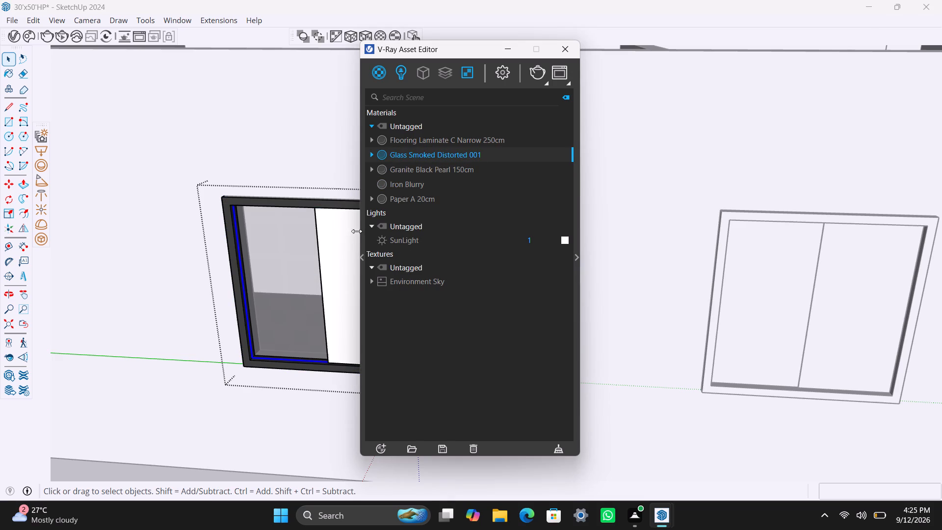
{"action": "left_click", "coordinate": [350, 236]}
{"action": "right_click_drag", "start_coordinate": [421, 153], "coordinate": [421, 158]}
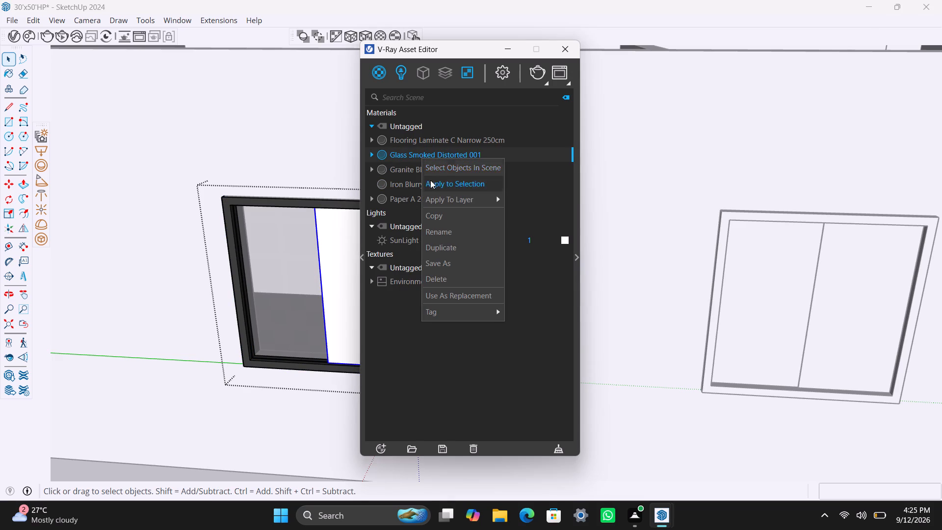
{"action": "left_click", "coordinate": [430, 180]}
{"action": "left_click", "coordinate": [725, 276]}
Apply Iron Blurry to the frame of the middle two-pane window on the same long wall.
{"action": "triple_click", "coordinate": [720, 280]}
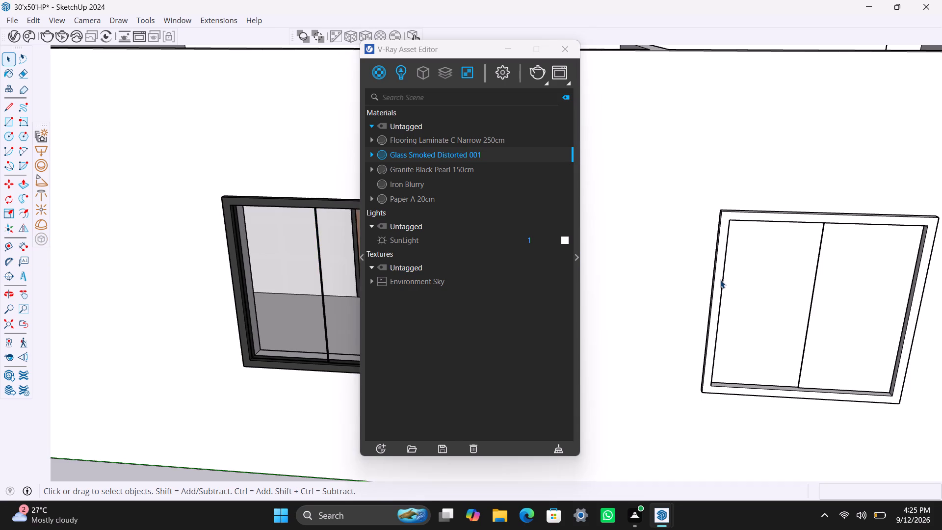
{"action": "left_click", "coordinate": [417, 185]}
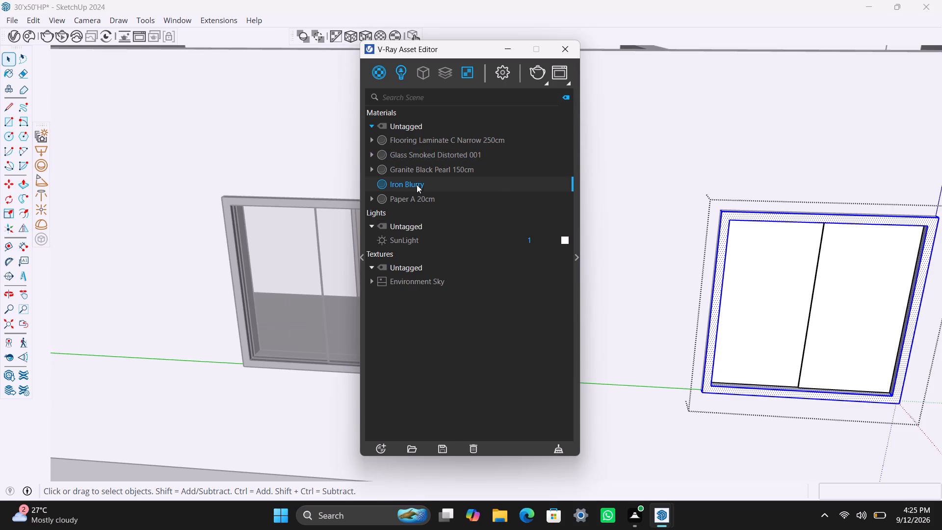
{"action": "right_click", "coordinate": [417, 185]}
{"action": "left_click", "coordinate": [438, 202]}
Apply Glass Smoked Distorted 001 to both panes of the long wall's middle window.
{"action": "left_click", "coordinate": [780, 312]}
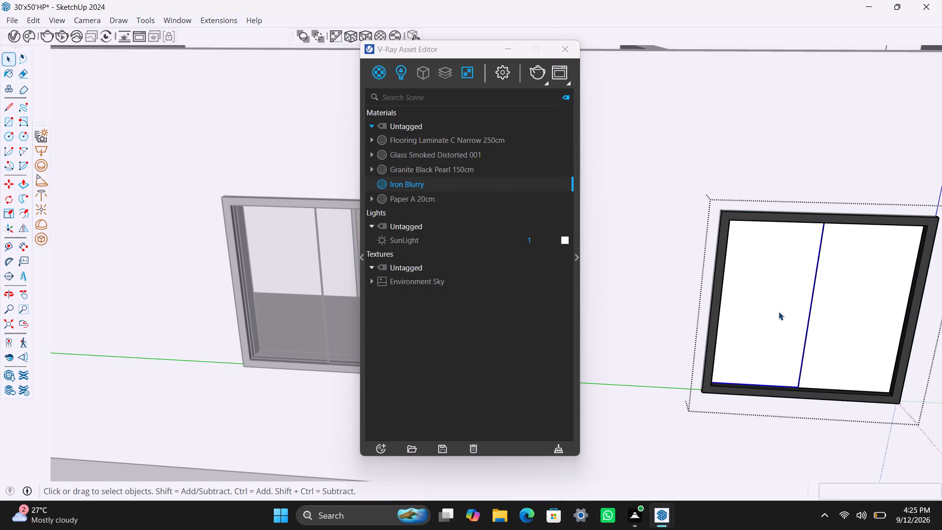
{"action": "left_click", "coordinate": [431, 159]}
{"action": "right_click", "coordinate": [431, 159]}
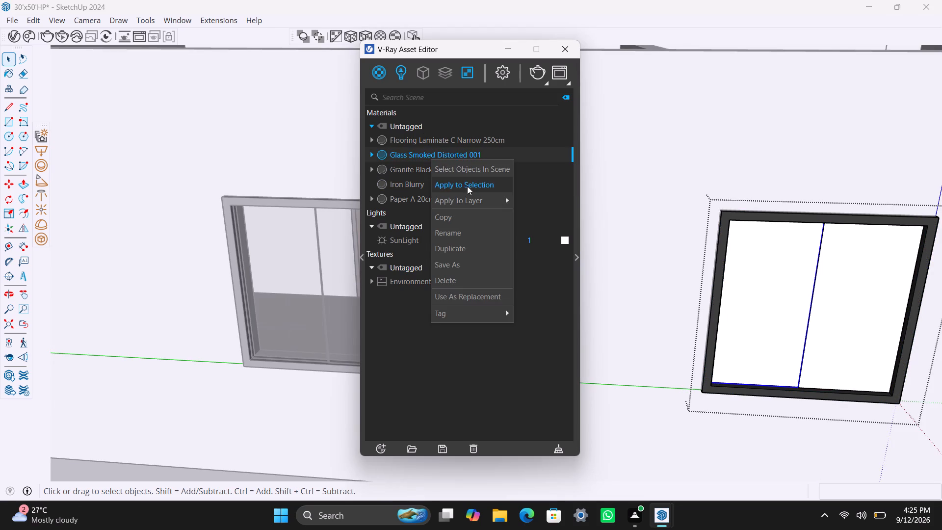
{"action": "left_click", "coordinate": [467, 186]}
{"action": "left_click", "coordinate": [823, 278]}
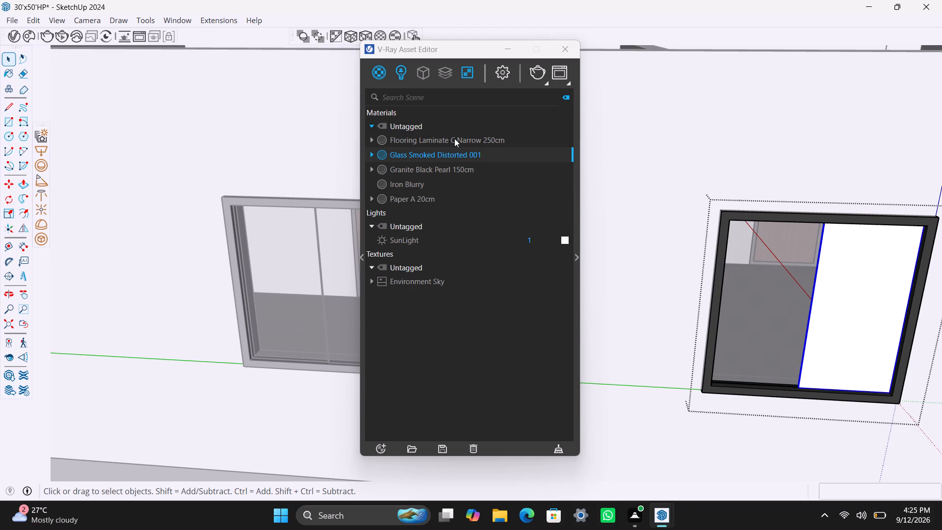
{"action": "right_click", "coordinate": [444, 156]}
{"action": "left_click", "coordinate": [460, 179]}
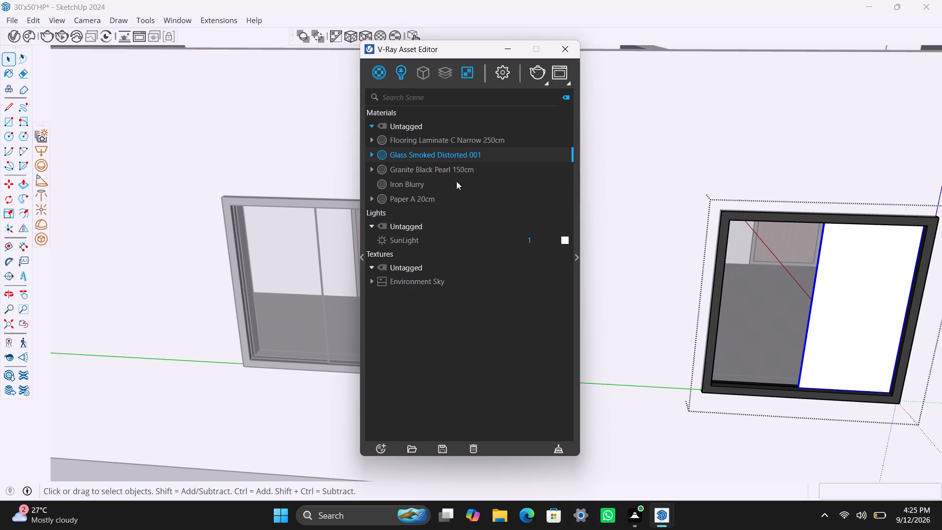
{"action": "scroll", "coordinate": [473, 203], "scroll_direction": "down", "scroll_amount": 20}
{"action": "scroll", "coordinate": [473, 203], "scroll_direction": "down", "scroll_amount": 9}
{"action": "scroll", "coordinate": [717, 270], "scroll_direction": "down", "scroll_amount": 4}
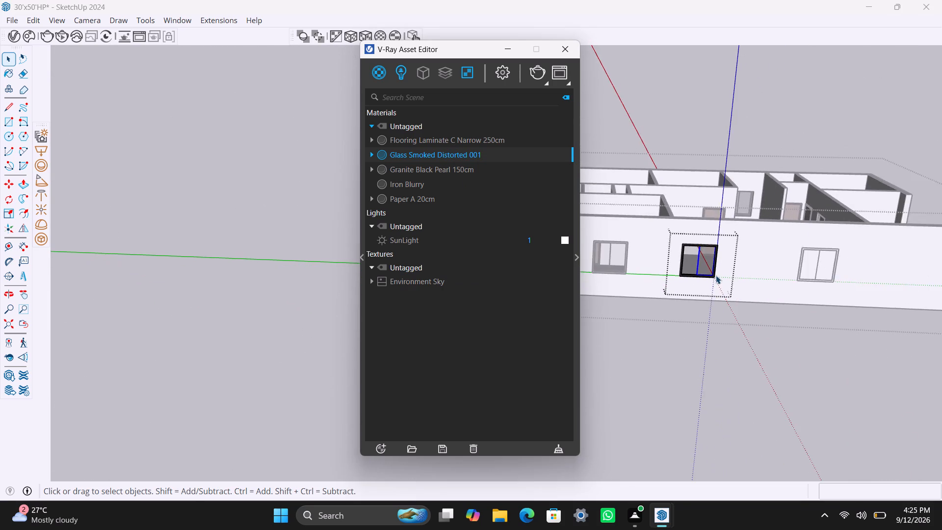
Apply Iron Blurry to the frame of the last unfinished two-pane window on the same long wall.
{"action": "middle_click_drag", "start_coordinate": [715, 276], "coordinate": [562, 282]}
{"action": "left_click", "coordinate": [665, 343]}
{"action": "scroll", "coordinate": [658, 304], "scroll_direction": "up", "scroll_amount": 9}
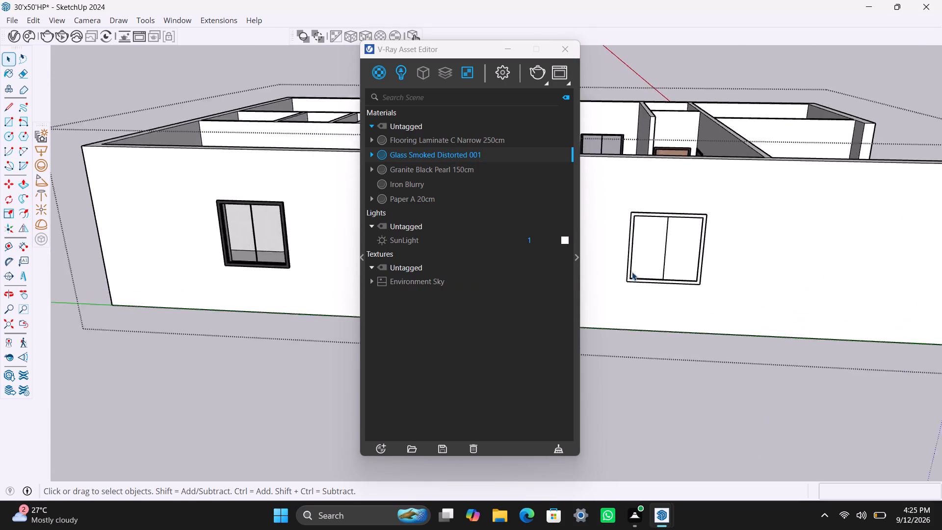
{"action": "scroll", "coordinate": [632, 272], "scroll_direction": "up", "scroll_amount": 5}
{"action": "double_click", "coordinate": [628, 244]}
{"action": "left_click", "coordinate": [628, 244]}
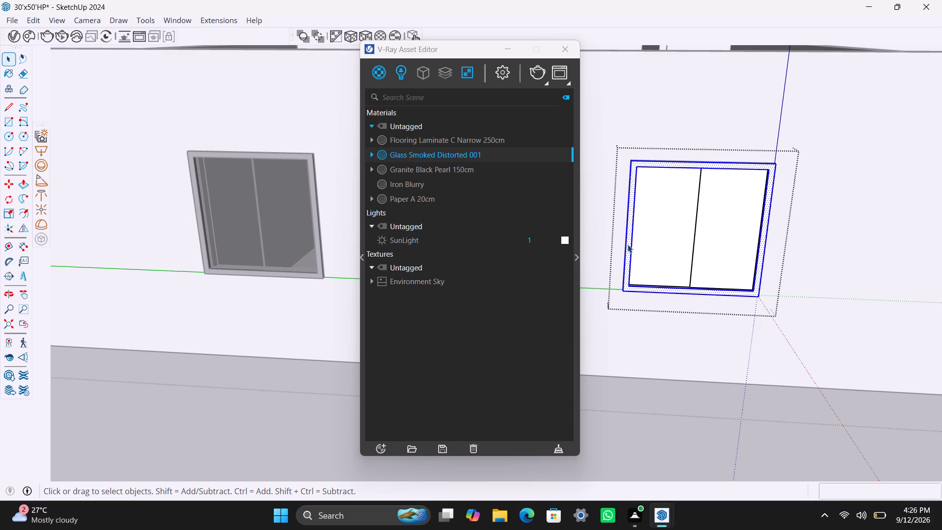
{"action": "left_click", "coordinate": [413, 184]}
{"action": "right_click", "coordinate": [413, 184]}
{"action": "left_click", "coordinate": [458, 208]}
Apply Glass Smoked Distorted 001 to both panes of the long wall's last window, and exit group editing.
{"action": "left_click", "coordinate": [655, 228]}
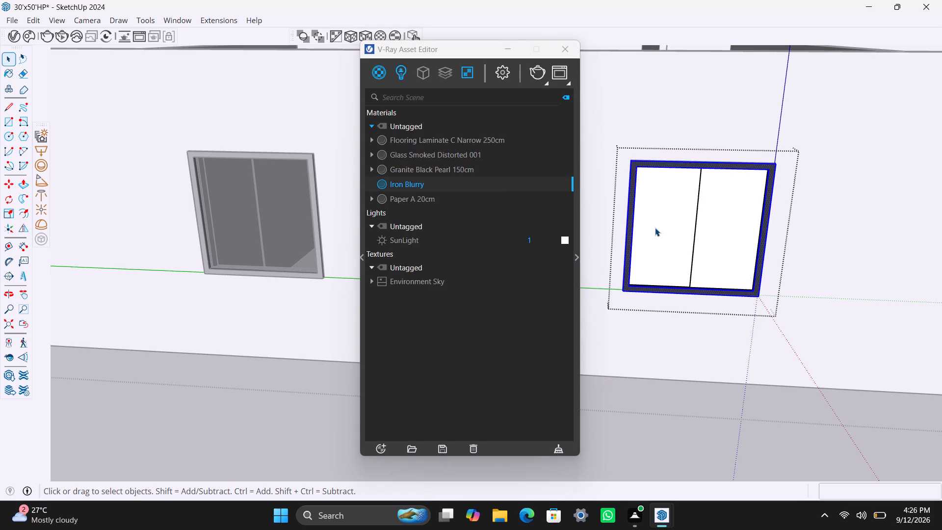
{"action": "left_click", "coordinate": [443, 155]}
{"action": "right_click", "coordinate": [443, 155]}
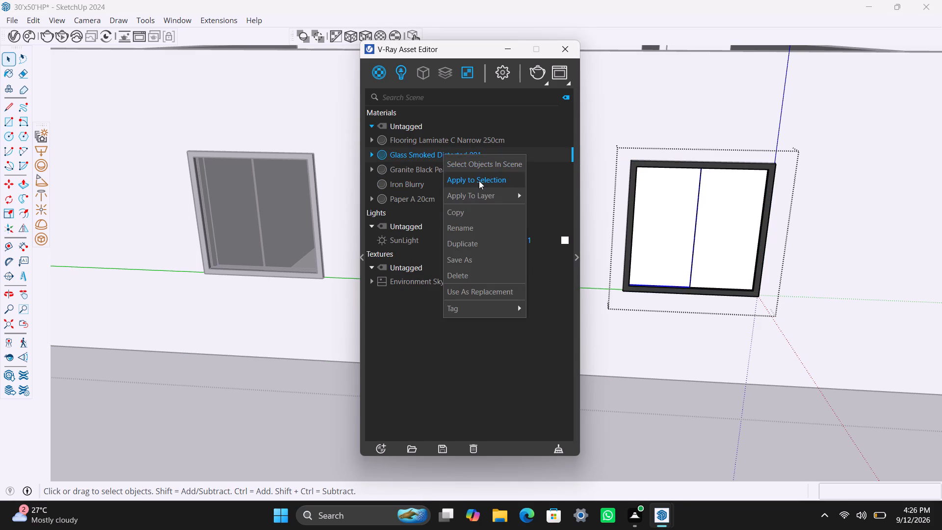
{"action": "left_click", "coordinate": [479, 181]}
{"action": "left_click", "coordinate": [750, 206]}
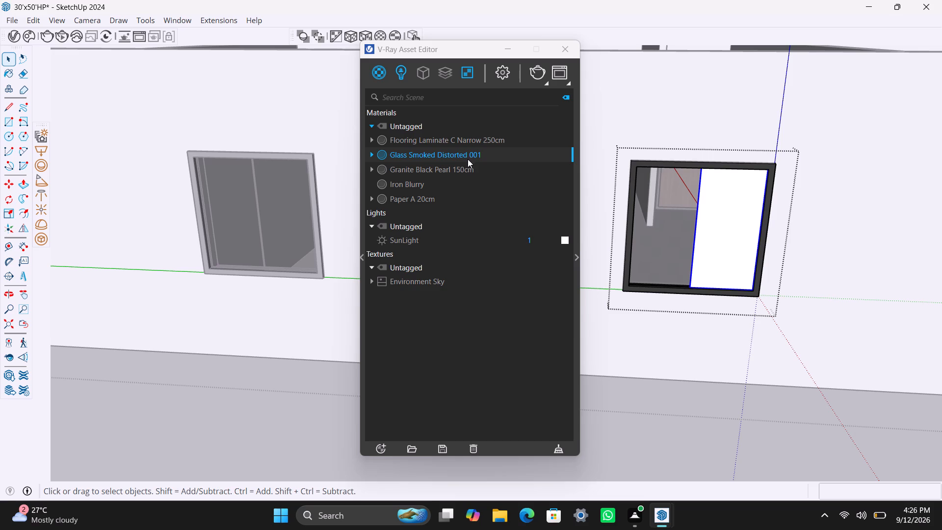
{"action": "right_click", "coordinate": [468, 158]}
{"action": "left_click", "coordinate": [500, 184]}
{"action": "scroll", "coordinate": [530, 298], "scroll_direction": "down", "scroll_amount": 20}
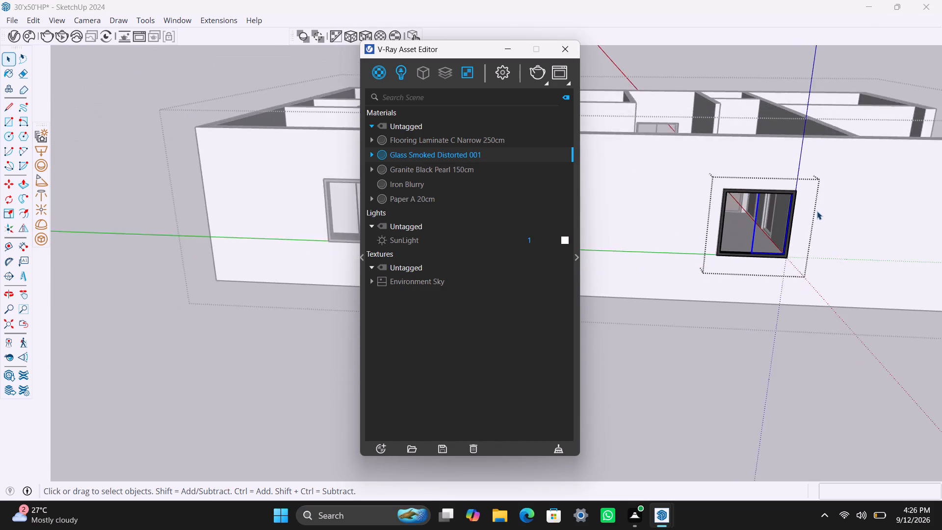
{"action": "scroll", "coordinate": [817, 211], "scroll_direction": "down", "scroll_amount": 10}
{"action": "middle_click_drag", "start_coordinate": [813, 219], "coordinate": [714, 278]}
{"action": "triple_click", "coordinate": [782, 157]}
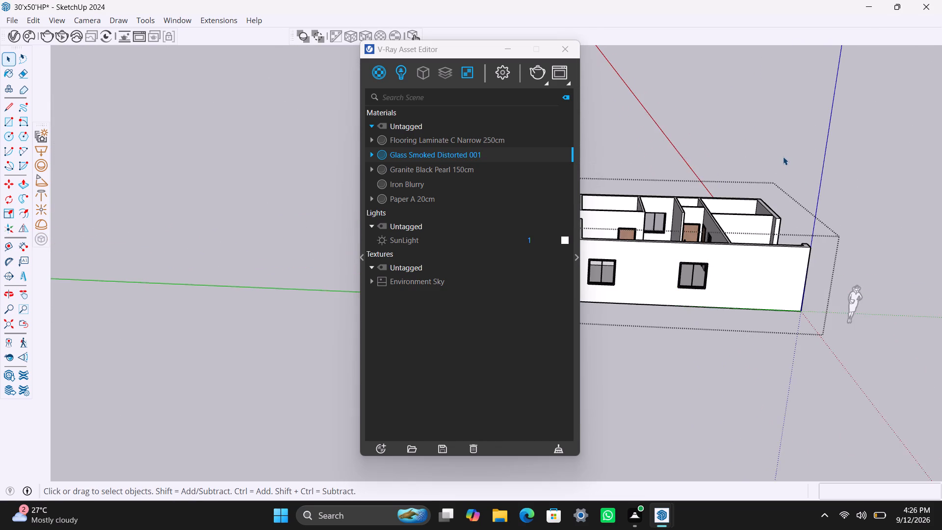
{"action": "left_click", "coordinate": [783, 157]}
Delete the human scale figure standing beside the porch corner at the front of the house.
{"action": "scroll", "coordinate": [775, 259], "scroll_direction": "down", "scroll_amount": 4}
{"action": "middle_click_drag", "start_coordinate": [771, 309], "coordinate": [458, 304]}
{"action": "scroll", "coordinate": [726, 306], "scroll_direction": "down", "scroll_amount": 2}
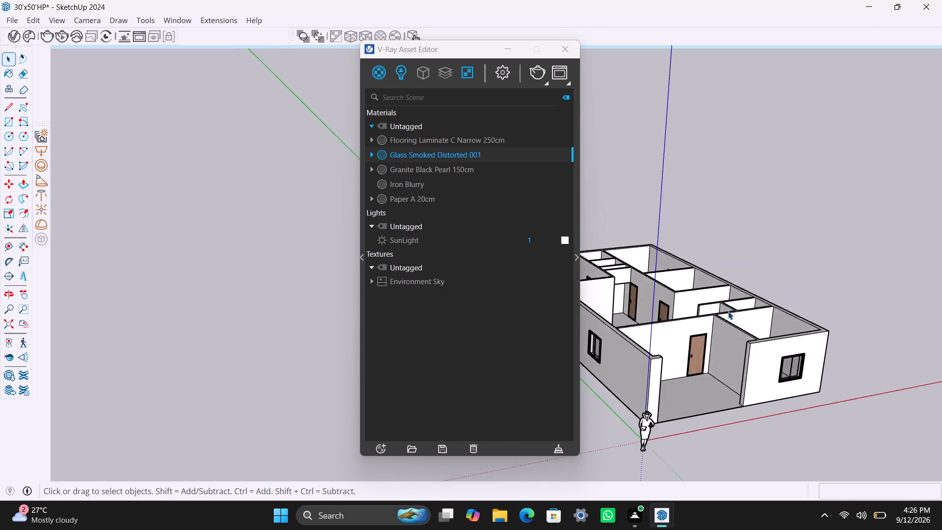
{"action": "scroll", "coordinate": [728, 311], "scroll_direction": "down", "scroll_amount": 3}
{"action": "middle_click_drag", "start_coordinate": [854, 345], "coordinate": [743, 345]}
{"action": "scroll", "coordinate": [740, 345], "scroll_direction": "down", "scroll_amount": 1}
{"action": "scroll", "coordinate": [718, 383], "scroll_direction": "up", "scroll_amount": 2}
{"action": "middle_click_drag", "start_coordinate": [709, 387], "coordinate": [693, 299]}
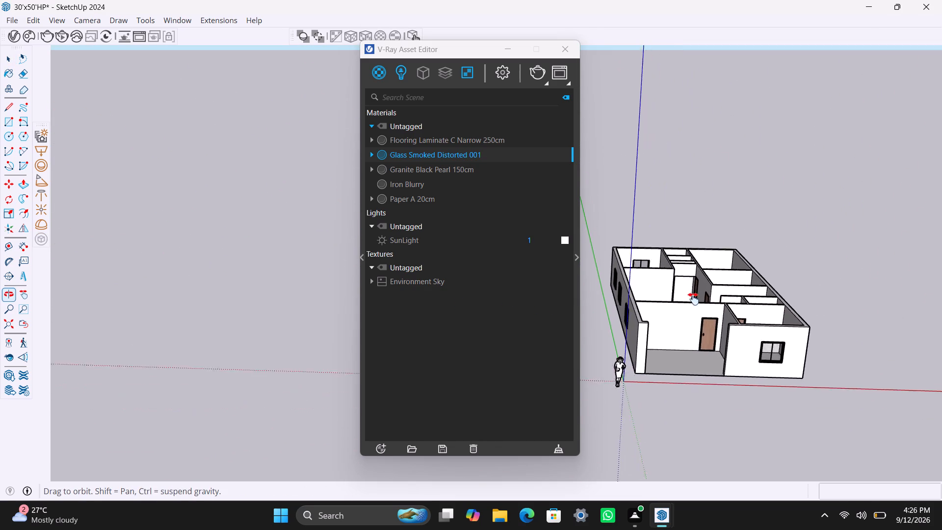
{"action": "middle_click_drag", "start_coordinate": [693, 299], "coordinate": [693, 284]}
{"action": "scroll", "coordinate": [675, 325], "scroll_direction": "up", "scroll_amount": 2}
{"action": "left_click", "coordinate": [596, 290]}
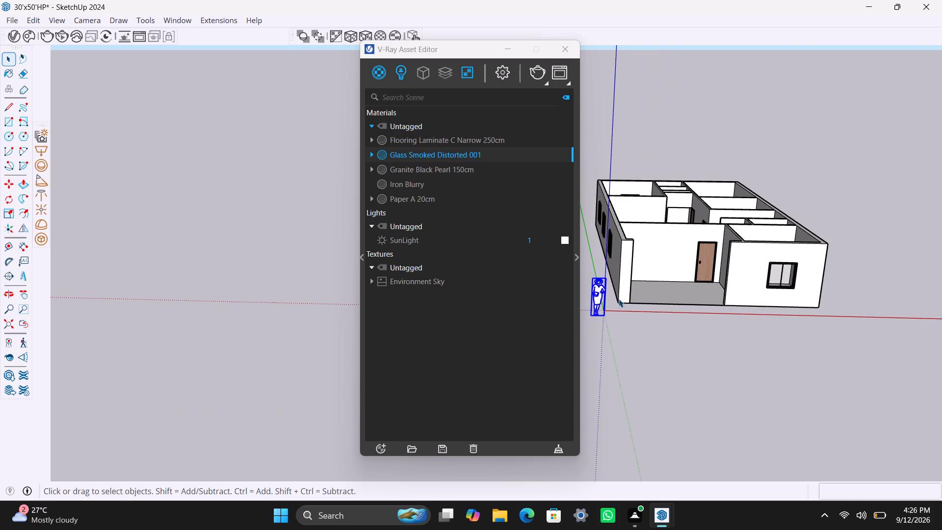
{"action": "key", "text": "Delete"}
Save the house model.
{"action": "scroll", "coordinate": [669, 254], "scroll_direction": "down", "scroll_amount": 3}
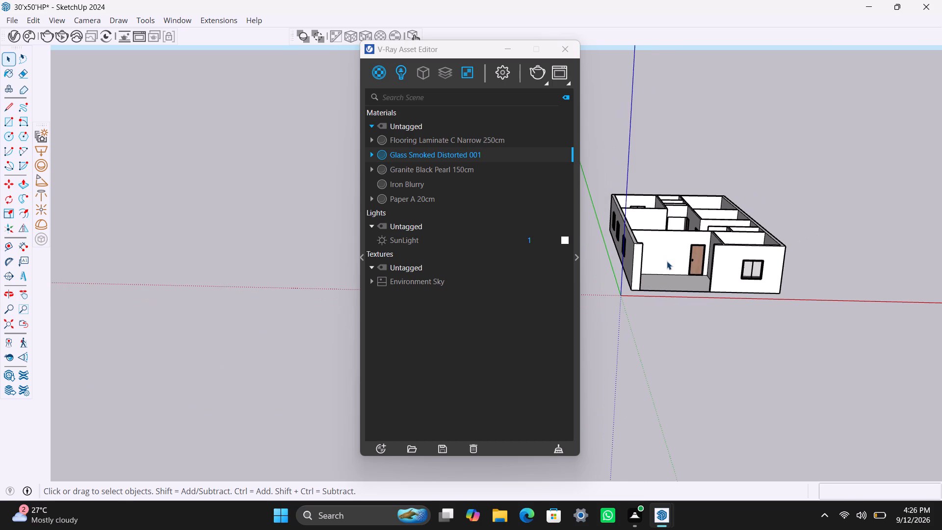
{"action": "middle_click_drag", "start_coordinate": [654, 265], "coordinate": [607, 273], "text": "shift"}
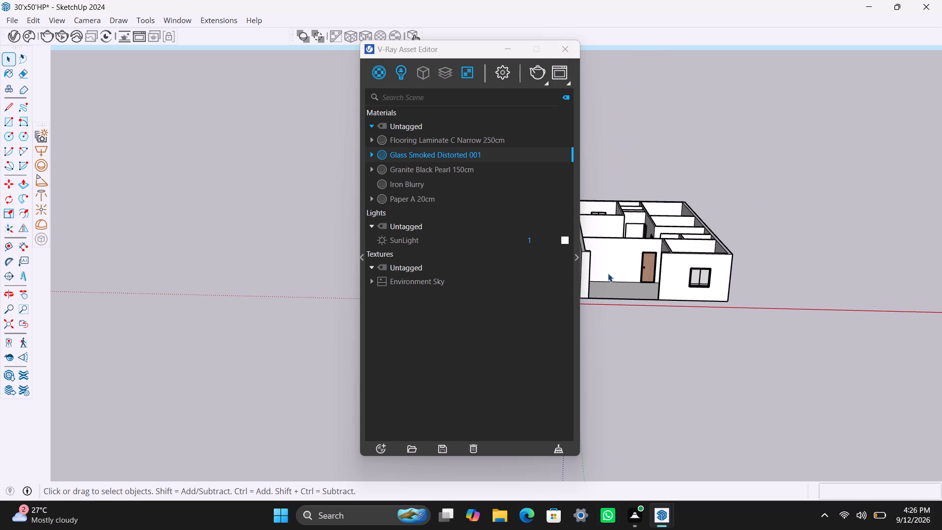
{"action": "key", "text": "ctrl+s"}
Open the house group and apply Paper A 20cm to the porch wall with the door, using cubic projection fitted to the bounding box.
{"action": "scroll", "coordinate": [638, 258], "scroll_direction": "down", "scroll_amount": 2}
{"action": "middle_click_drag", "start_coordinate": [630, 280], "coordinate": [630, 287], "text": "shift"}
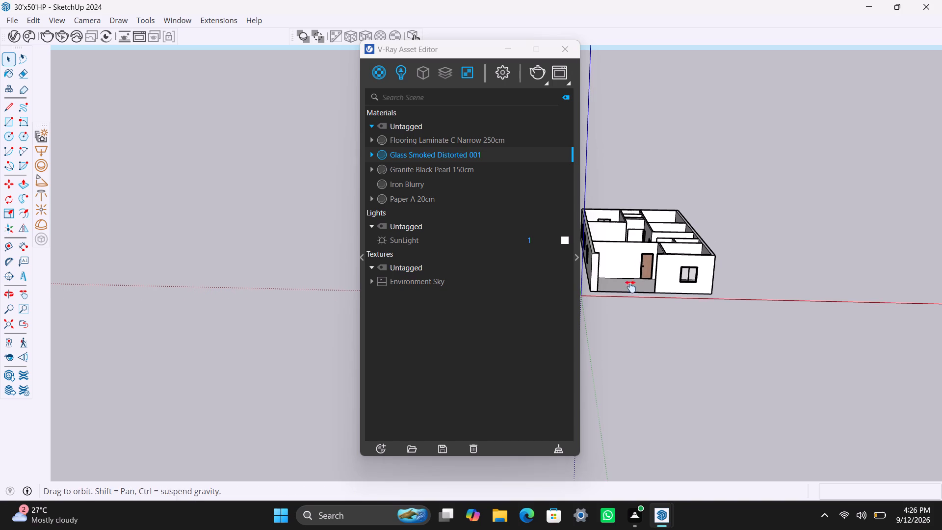
{"action": "middle_click_drag", "start_coordinate": [630, 287], "coordinate": [633, 308], "text": "shift"}
{"action": "scroll", "coordinate": [633, 299], "scroll_direction": "up", "scroll_amount": 3}
{"action": "left_click", "coordinate": [631, 288]}
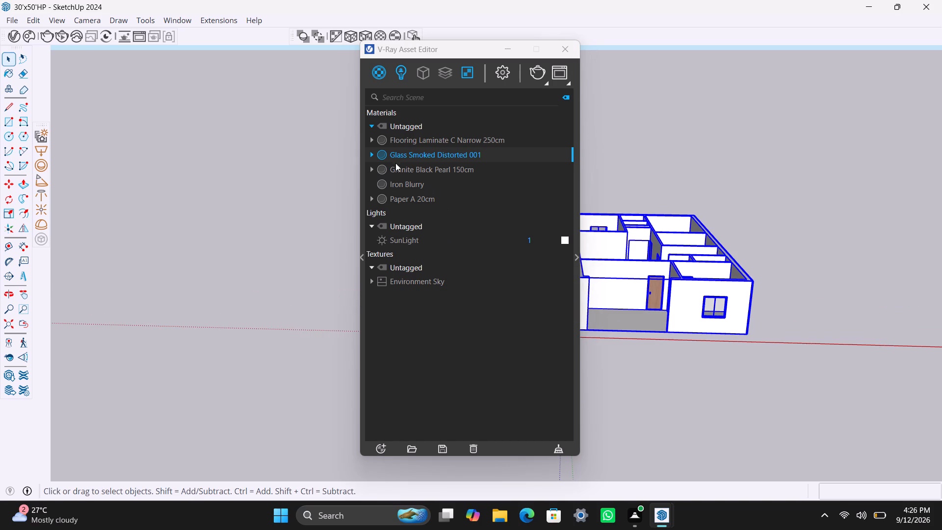
{"action": "double_click", "coordinate": [611, 283]}
{"action": "left_click", "coordinate": [611, 283]}
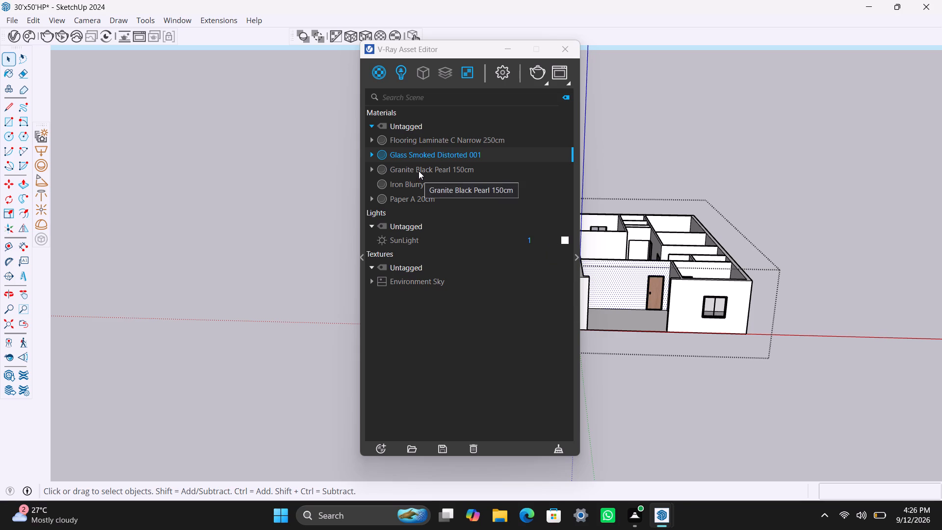
{"action": "left_click", "coordinate": [424, 199]}
{"action": "right_click", "coordinate": [425, 199]}
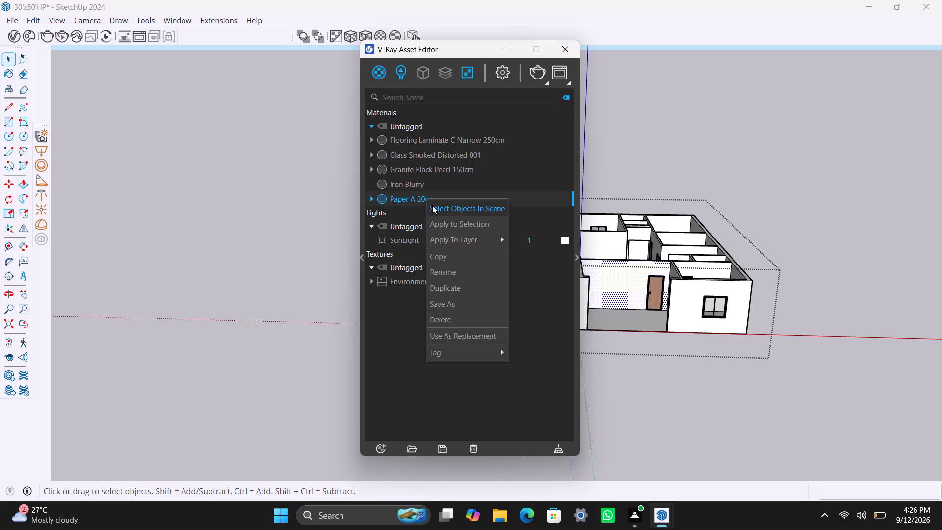
{"action": "left_click", "coordinate": [439, 218]}
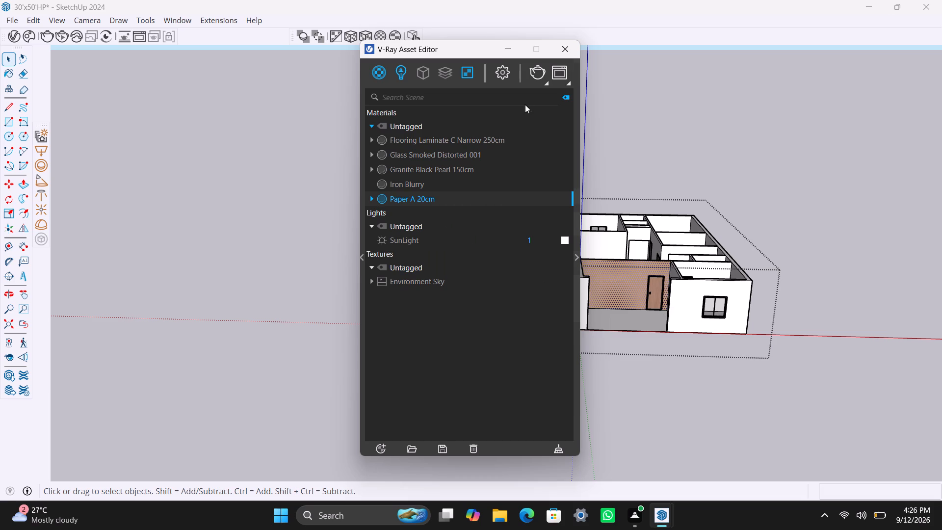
{"action": "left_click", "coordinate": [370, 35]}
Apply Paper A 20cm to the front exterior wall face around the window beside the porch, and adjust its texture projection.
{"action": "left_click", "coordinate": [680, 295]}
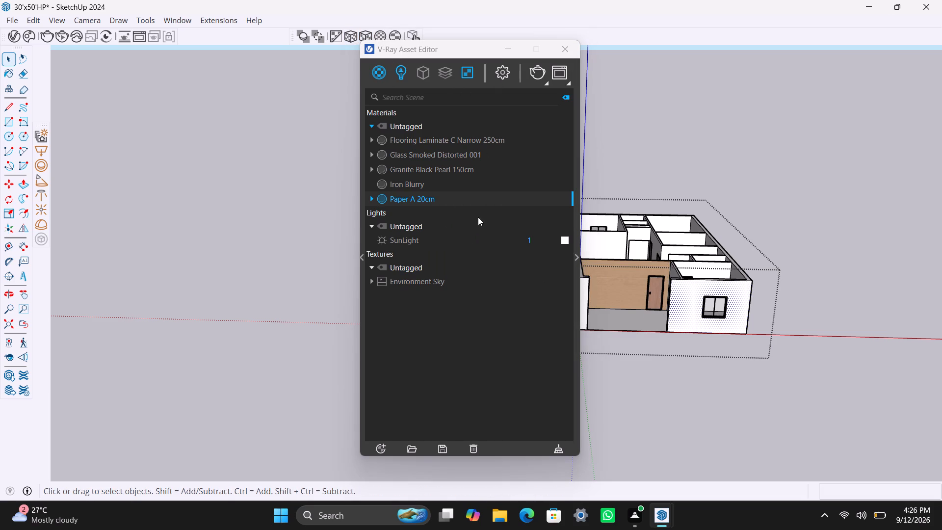
{"action": "right_click", "coordinate": [472, 200]}
{"action": "left_click", "coordinate": [490, 225]}
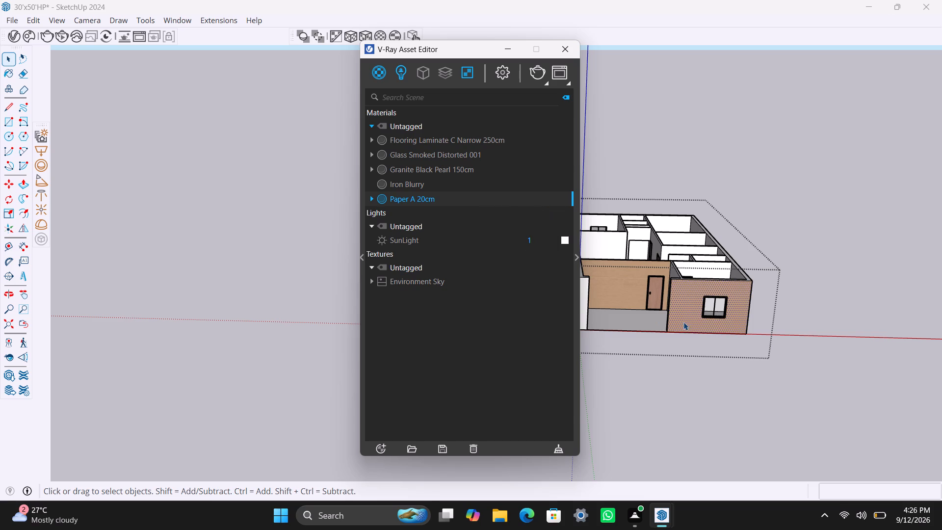
{"action": "left_click", "coordinate": [377, 37]}
Apply Paper A 20cm to the porch side wall adjoining the front room, using cubic projection fitted to the bounding box.
{"action": "scroll", "coordinate": [732, 317], "scroll_direction": "up", "scroll_amount": 2}
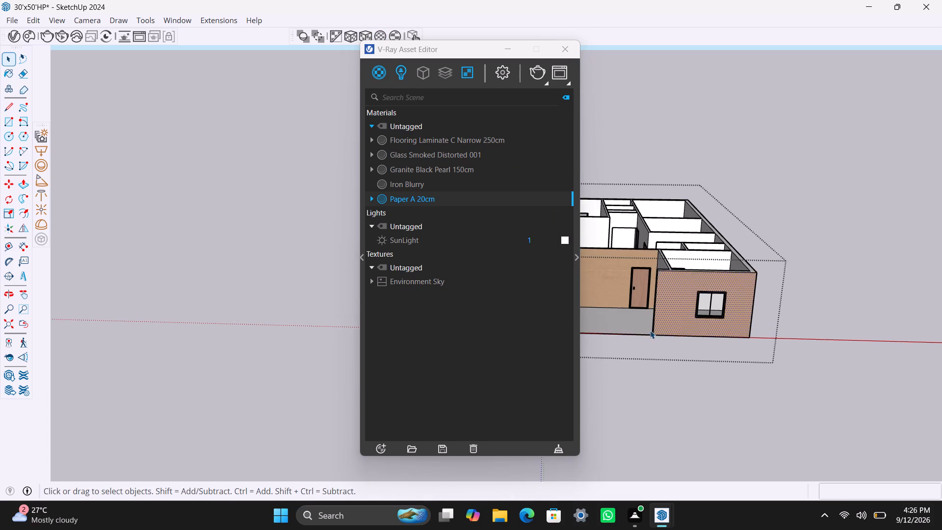
{"action": "middle_click_drag", "start_coordinate": [654, 334], "coordinate": [803, 375]}
{"action": "scroll", "coordinate": [702, 273], "scroll_direction": "up", "scroll_amount": 4}
{"action": "left_click", "coordinate": [677, 256]}
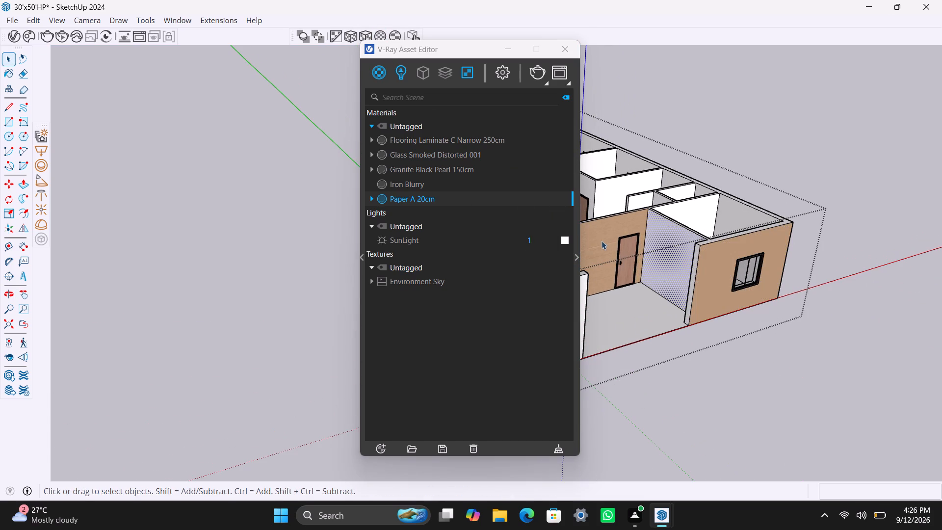
{"action": "right_click", "coordinate": [446, 198]}
{"action": "left_click", "coordinate": [489, 227]}
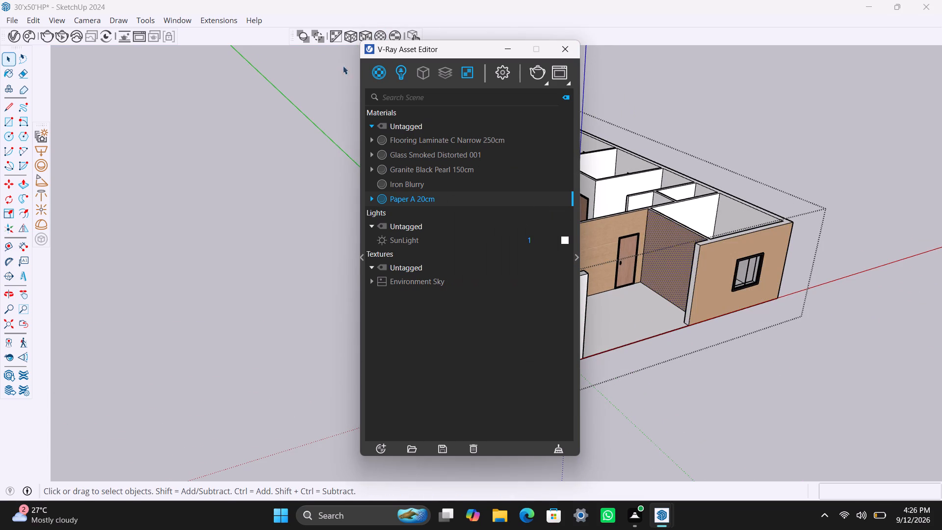
{"action": "left_click", "coordinate": [367, 41]}
{"action": "left_click", "coordinate": [367, 36]}
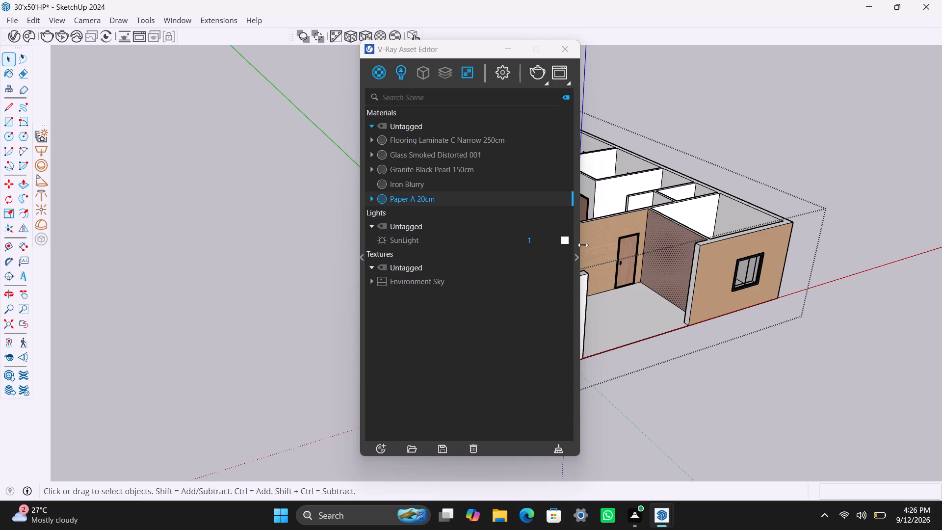
Apply Paper A 20cm to the porch's opposite side wall, using cubic projection fitted to the bounding box.
{"action": "middle_click_drag", "start_coordinate": [716, 301], "coordinate": [793, 316]}
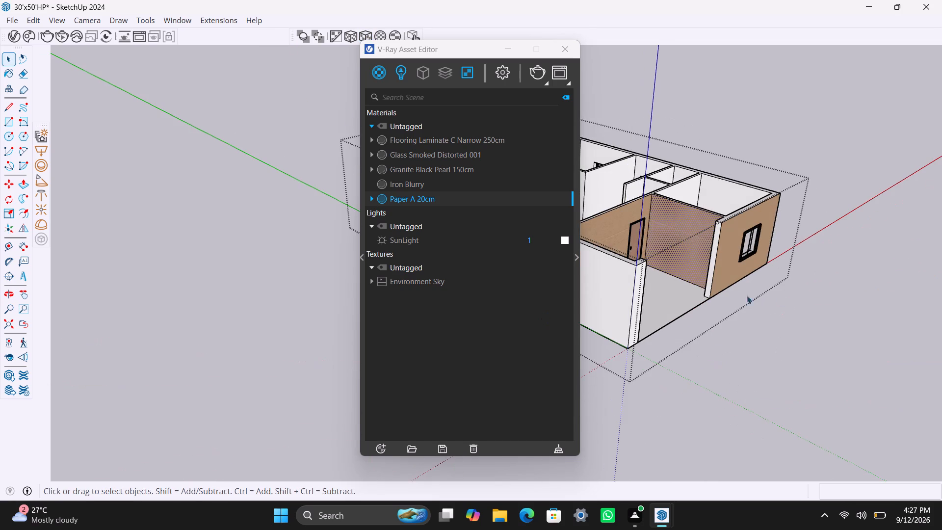
{"action": "scroll", "coordinate": [704, 266], "scroll_direction": "up", "scroll_amount": 5}
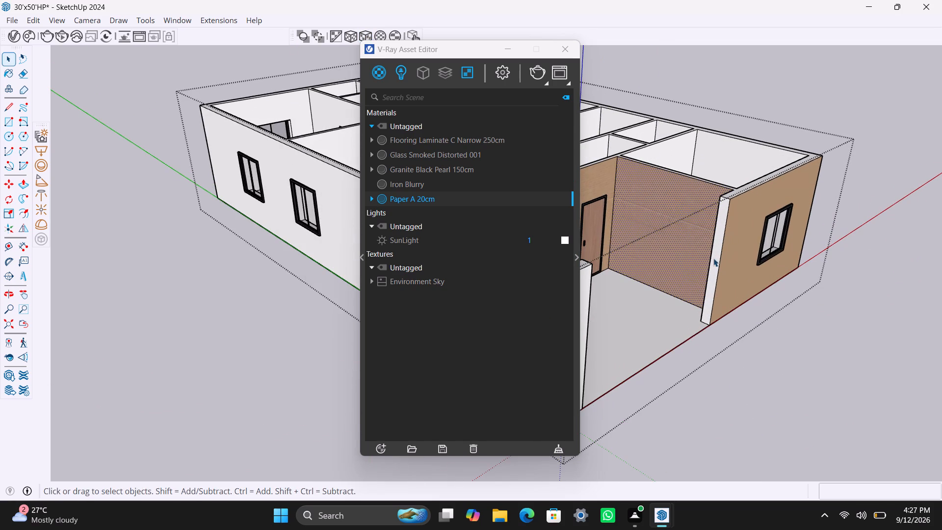
{"action": "scroll", "coordinate": [745, 287], "scroll_direction": "down", "scroll_amount": 4}
{"action": "middle_click_drag", "start_coordinate": [764, 334], "coordinate": [593, 354]}
{"action": "scroll", "coordinate": [686, 287], "scroll_direction": "down", "scroll_amount": 5}
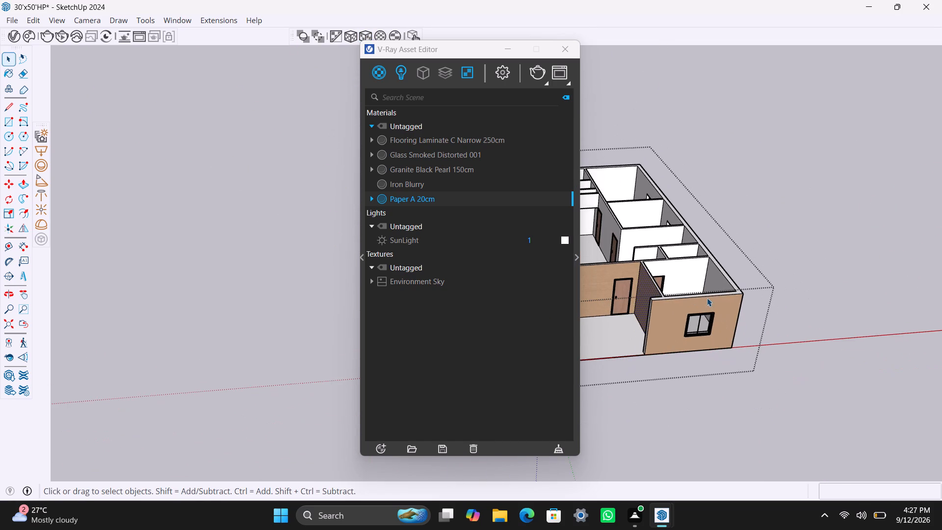
{"action": "middle_click_drag", "start_coordinate": [712, 294], "coordinate": [814, 277]}
{"action": "scroll", "coordinate": [795, 330], "scroll_direction": "up", "scroll_amount": 3}
{"action": "middle_click_drag", "start_coordinate": [767, 389], "coordinate": [620, 360]}
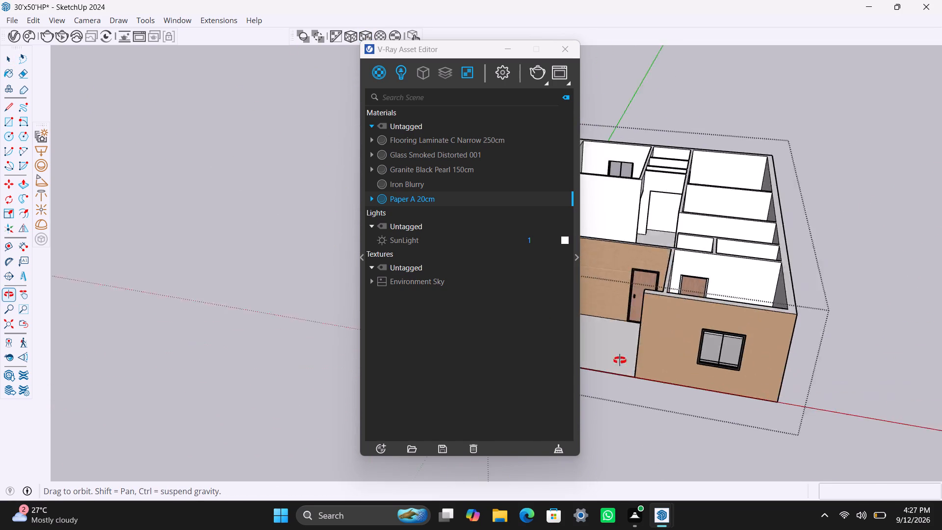
{"action": "middle_click_drag", "start_coordinate": [620, 360], "coordinate": [621, 345]}
{"action": "scroll", "coordinate": [695, 268], "scroll_direction": "down", "scroll_amount": 4}
{"action": "middle_click_drag", "start_coordinate": [715, 278], "coordinate": [879, 264], "text": "shift"}
{"action": "scroll", "coordinate": [818, 283], "scroll_direction": "up", "scroll_amount": 3}
{"action": "middle_click_drag", "start_coordinate": [737, 308], "coordinate": [604, 314]}
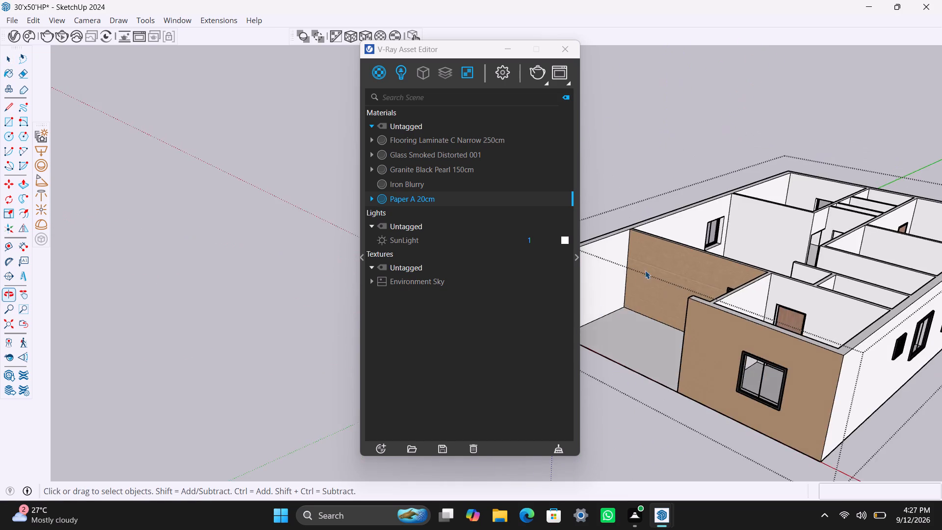
{"action": "scroll", "coordinate": [636, 270], "scroll_direction": "up", "scroll_amount": 2}
{"action": "left_click", "coordinate": [605, 263]}
{"action": "right_click", "coordinate": [404, 200]}
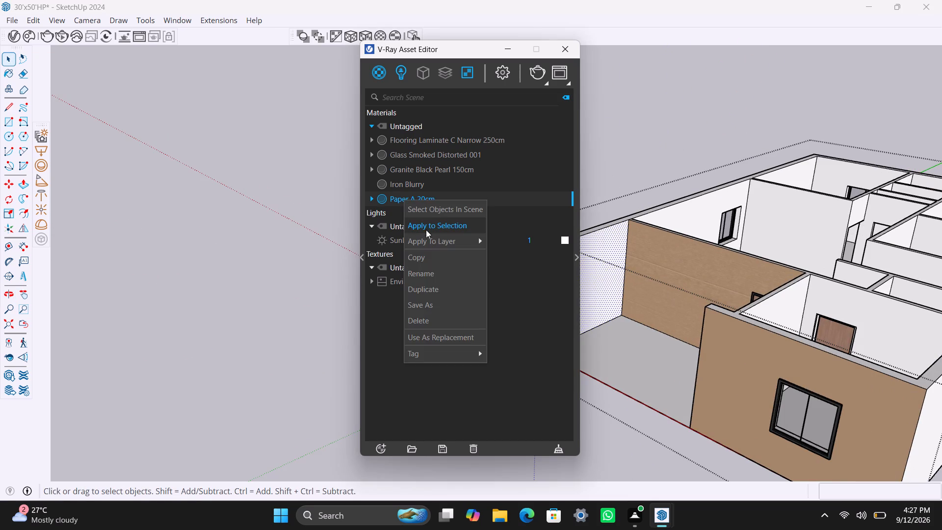
{"action": "left_click", "coordinate": [427, 230]}
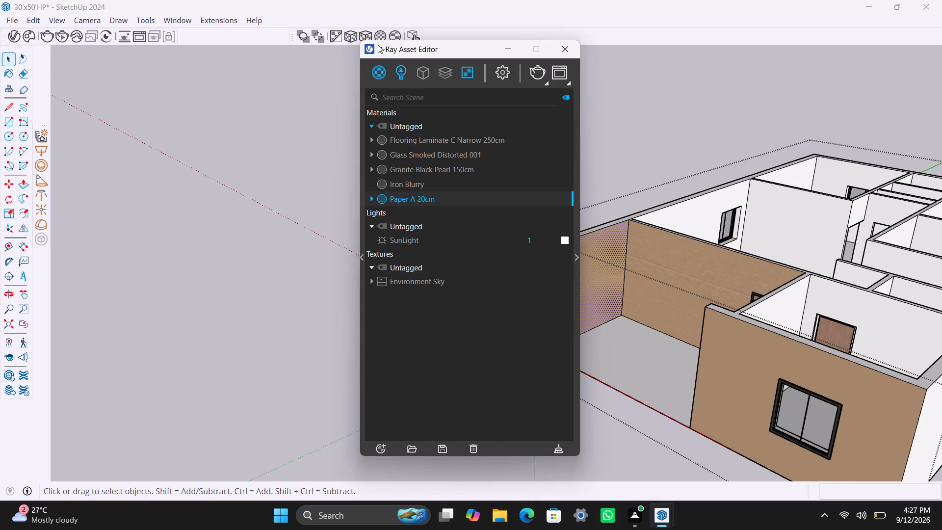
{"action": "left_click", "coordinate": [370, 34]}
Apply Paper A 20cm to the windowed interior wall of the room behind the porch, with fitted cubic projection.
{"action": "left_click", "coordinate": [699, 221]}
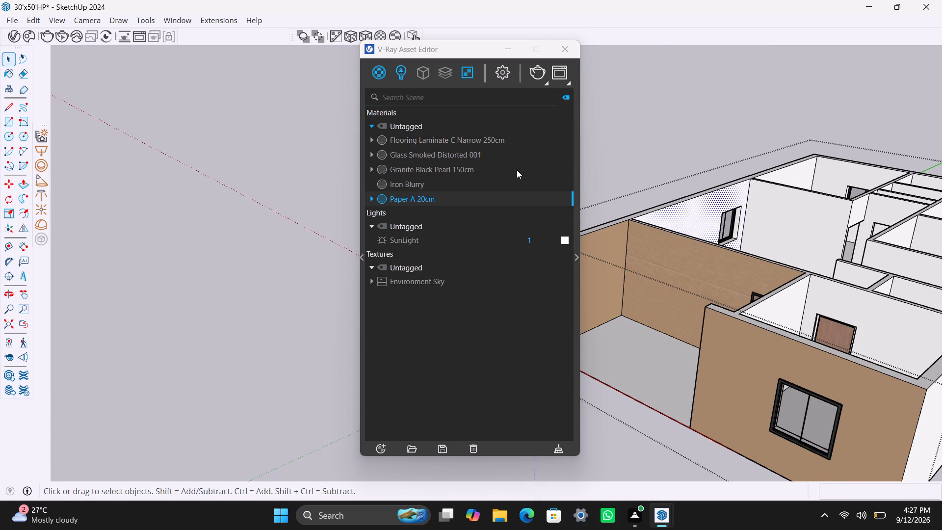
{"action": "right_click", "coordinate": [484, 191]}
{"action": "left_click", "coordinate": [524, 221]}
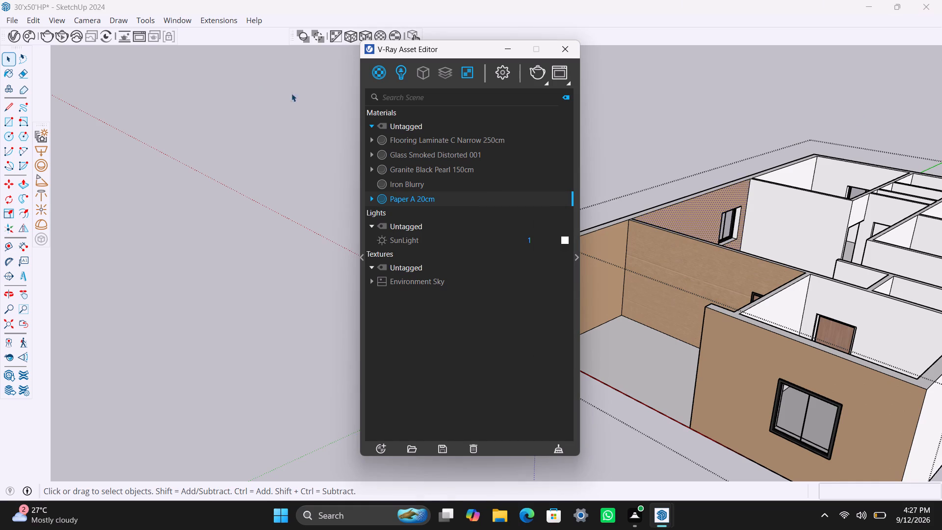
{"action": "left_click", "coordinate": [365, 36]}
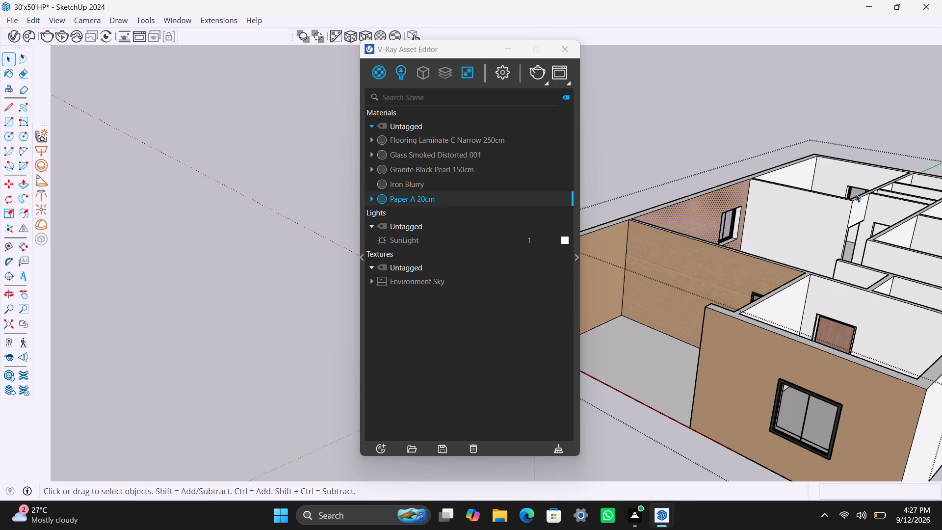
Apply Paper A 20cm to the blank wall adjoining the windowed wall in the room behind the porch, with fitted cubic projection.
{"action": "left_click", "coordinate": [794, 212]}
{"action": "right_click", "coordinate": [432, 198]}
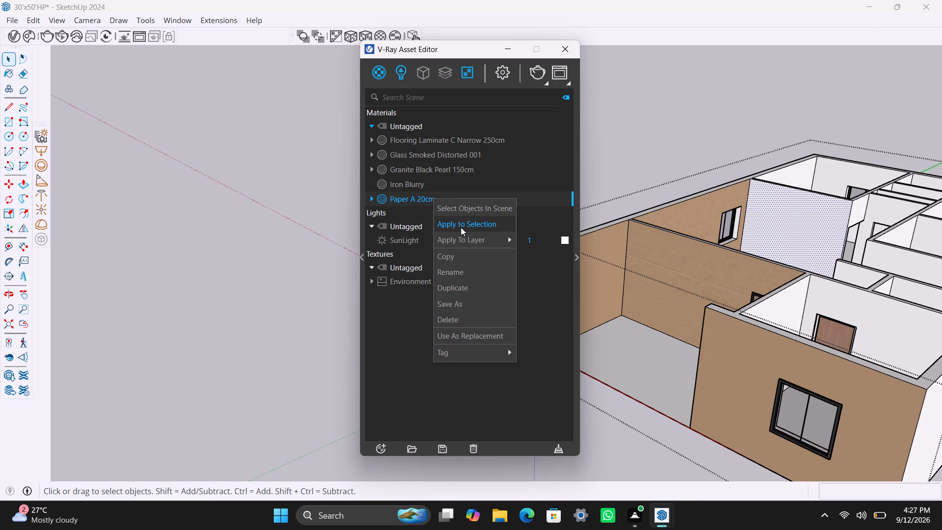
{"action": "left_click", "coordinate": [461, 227]}
{"action": "left_click", "coordinate": [362, 36]}
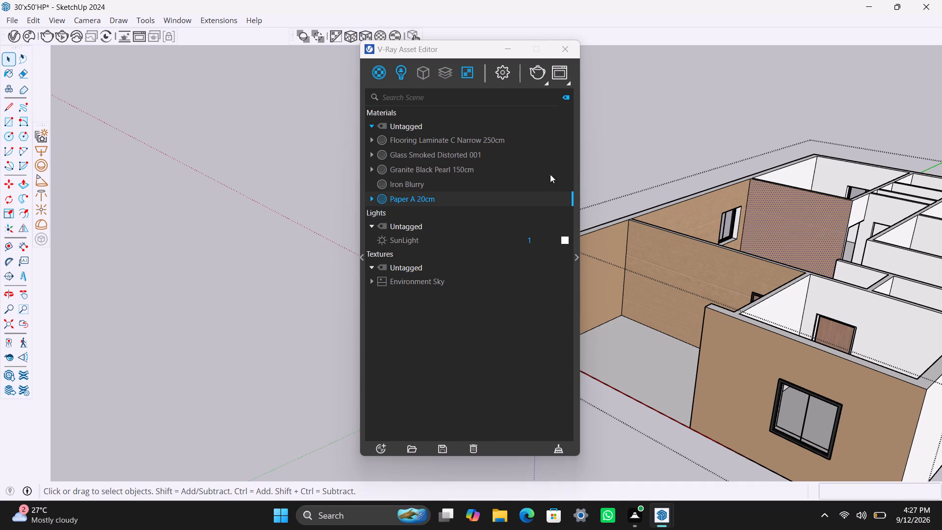
Apply Paper A 20cm to the front room's interior wall containing the door, using cubic projection fitted to the bounding box.
{"action": "scroll", "coordinate": [789, 230], "scroll_direction": "down", "scroll_amount": 2}
{"action": "scroll", "coordinate": [844, 299], "scroll_direction": "up", "scroll_amount": 2}
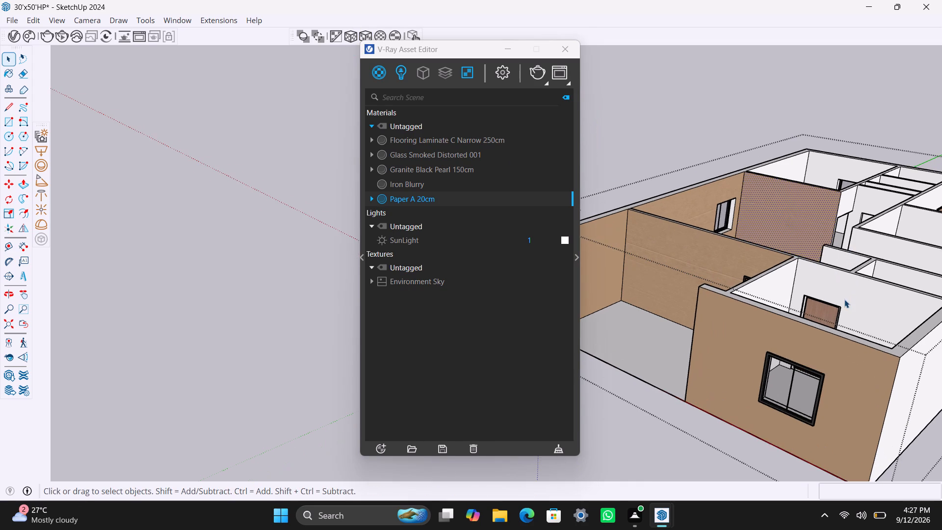
{"action": "left_click", "coordinate": [844, 299]}
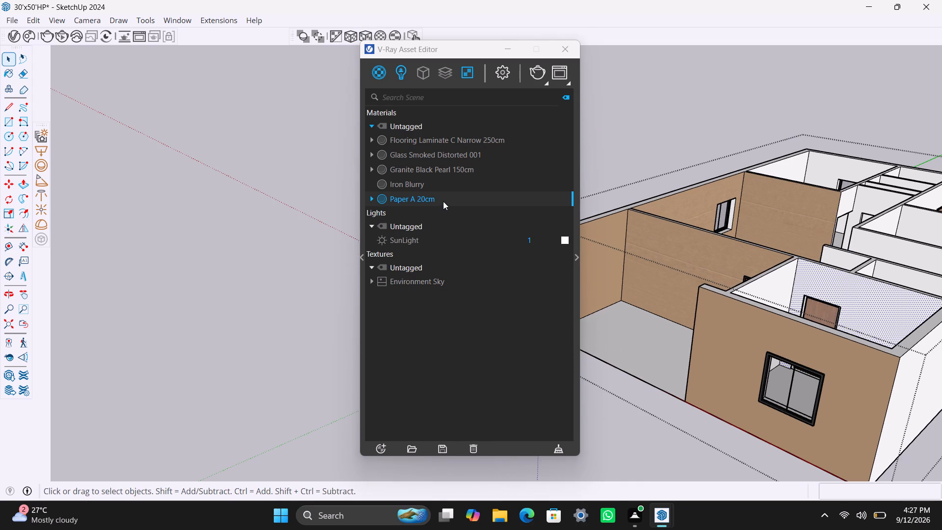
{"action": "right_click", "coordinate": [443, 201]}
{"action": "left_click", "coordinate": [473, 226]}
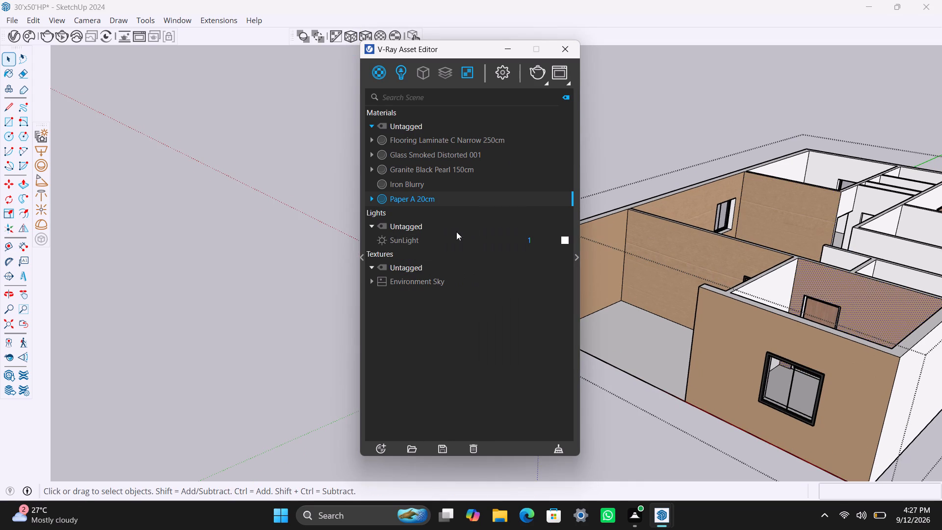
{"action": "left_click", "coordinate": [366, 35]}
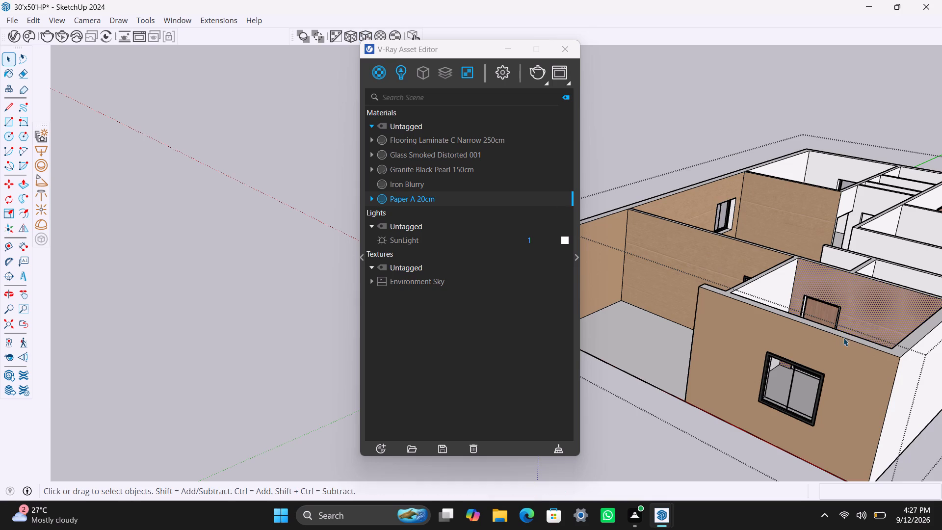
Apply Paper A 20cm to the front room's interior side wall next to the porch, and adjust its texture projection.
{"action": "left_click", "coordinate": [760, 291]}
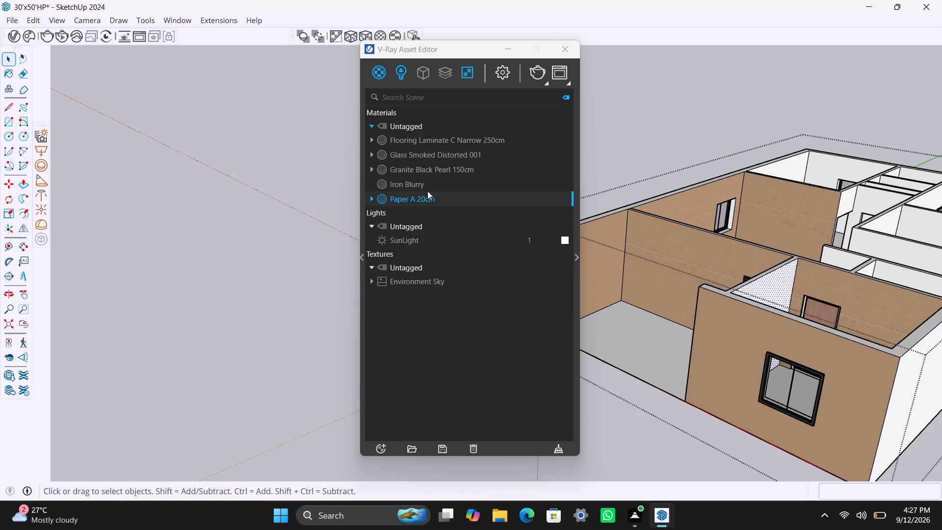
{"action": "right_click", "coordinate": [430, 202]}
{"action": "left_click", "coordinate": [482, 226]}
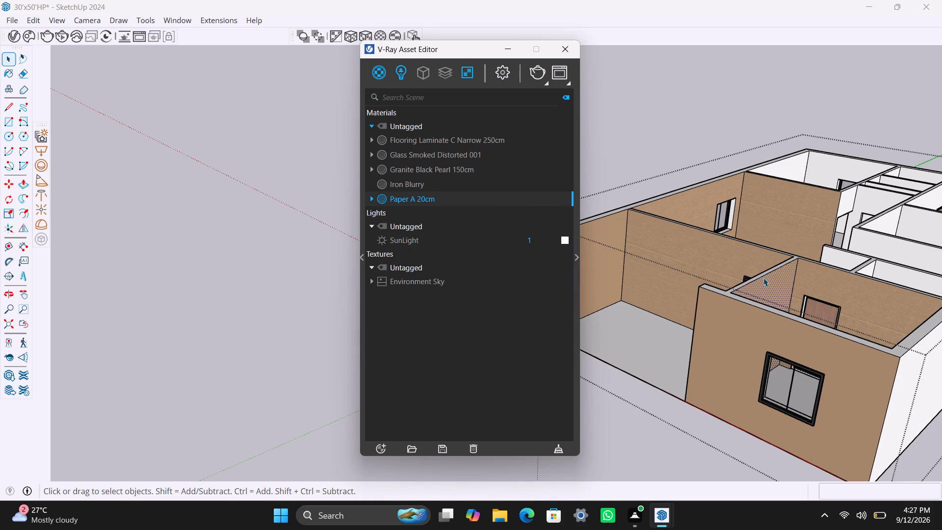
{"action": "left_click", "coordinate": [375, 35]}
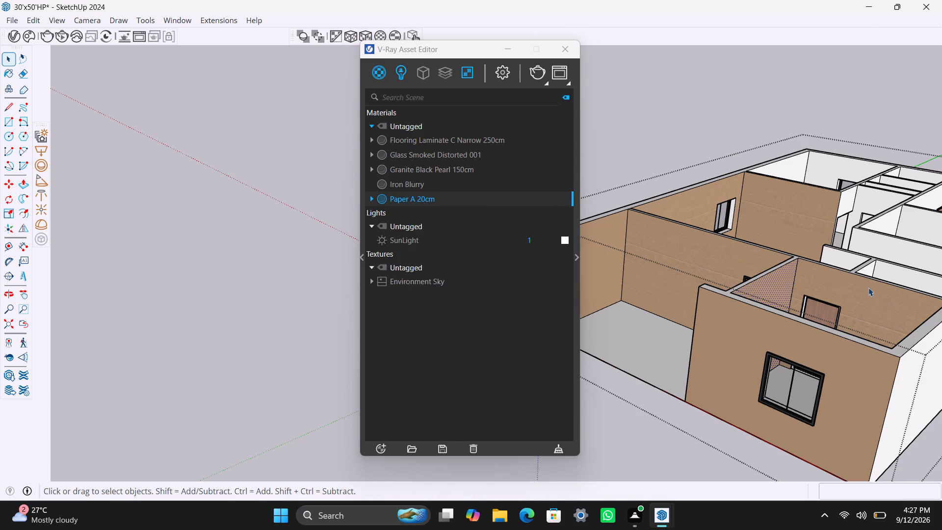
Apply Paper A 20cm to the front room's interior side wall opposite the porch, using cubic projection fitted to the bounding box.
{"action": "scroll", "coordinate": [819, 319], "scroll_direction": "down", "scroll_amount": 7}
{"action": "middle_click_drag", "start_coordinate": [821, 347], "coordinate": [941, 452]}
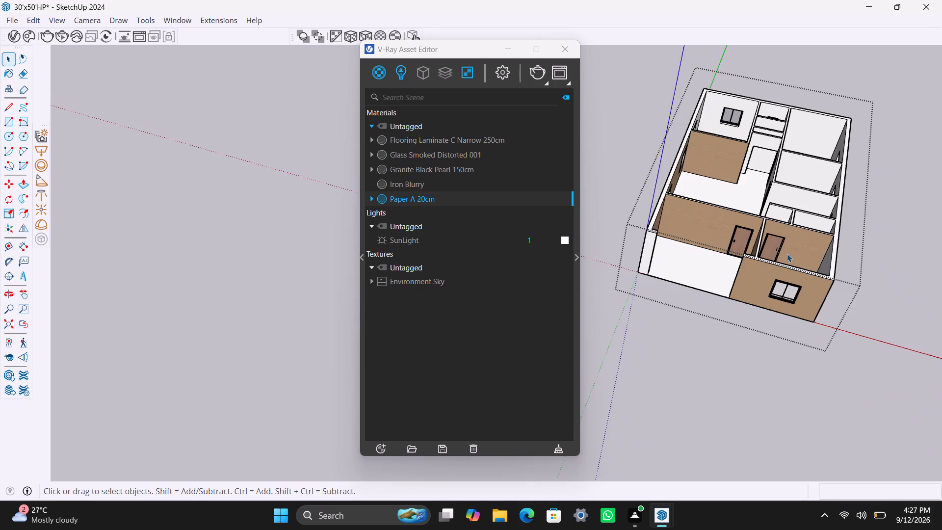
{"action": "scroll", "coordinate": [793, 244], "scroll_direction": "up", "scroll_amount": 3}
{"action": "middle_click_drag", "start_coordinate": [824, 283], "coordinate": [923, 307]}
{"action": "scroll", "coordinate": [823, 199], "scroll_direction": "up", "scroll_amount": 3}
{"action": "left_click", "coordinate": [811, 194]}
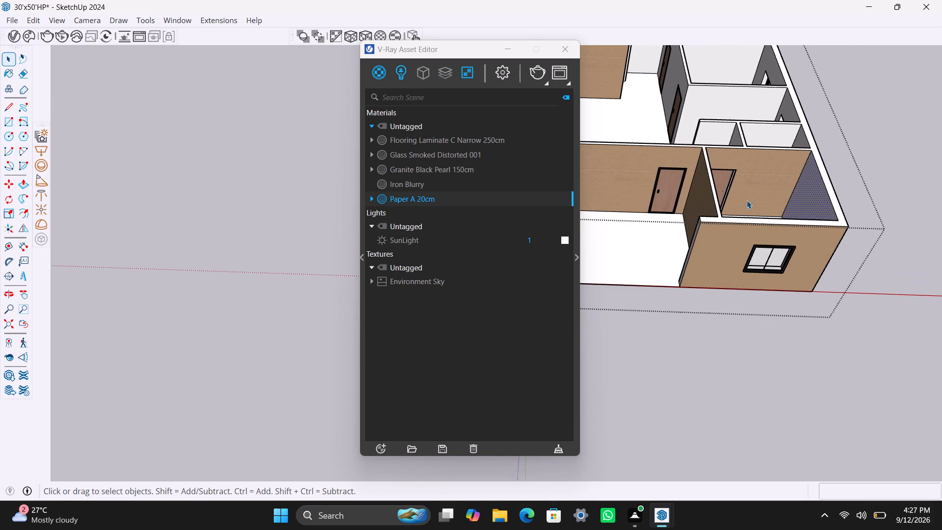
{"action": "right_click", "coordinate": [433, 196]}
{"action": "left_click", "coordinate": [470, 230]}
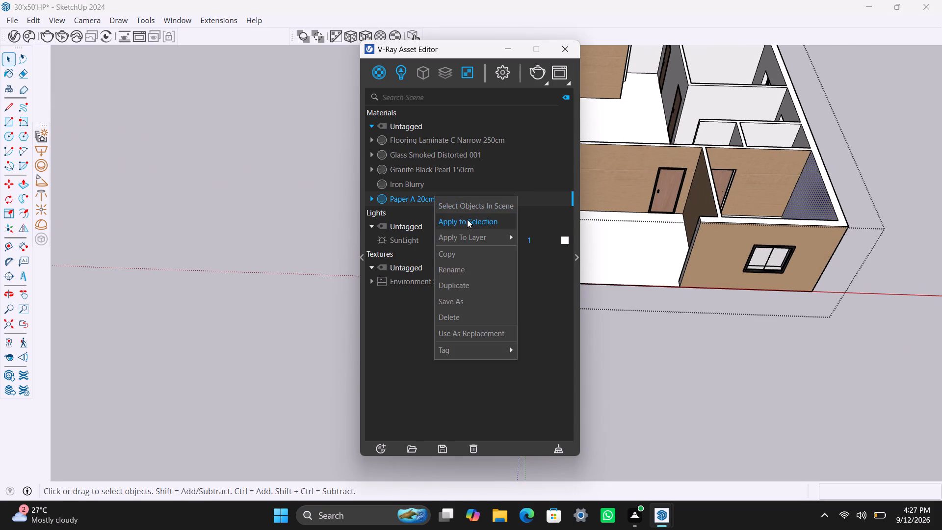
{"action": "left_click", "coordinate": [467, 219]}
{"action": "left_click", "coordinate": [360, 31]}
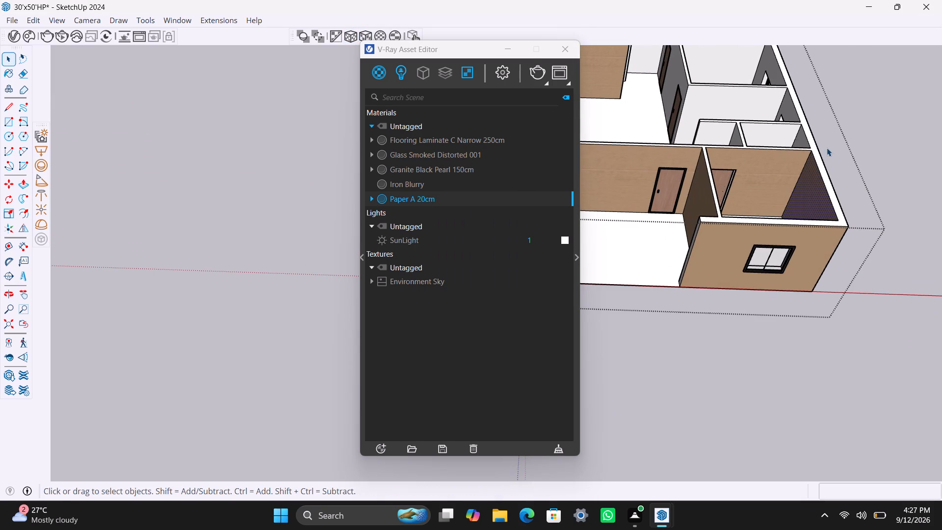
Apply Paper A 20cm to the rear partition face inside the small outer-wall room behind the front room, with fitted cubic projection.
{"action": "scroll", "coordinate": [795, 136], "scroll_direction": "up", "scroll_amount": 1}
{"action": "left_click", "coordinate": [774, 134]}
{"action": "right_click", "coordinate": [507, 202]}
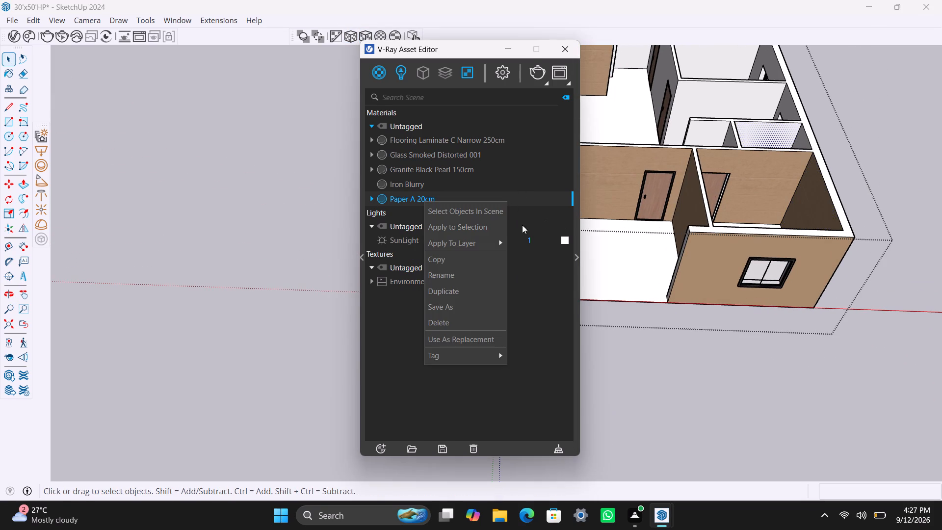
{"action": "left_click", "coordinate": [505, 231]}
{"action": "left_click", "coordinate": [368, 34]}
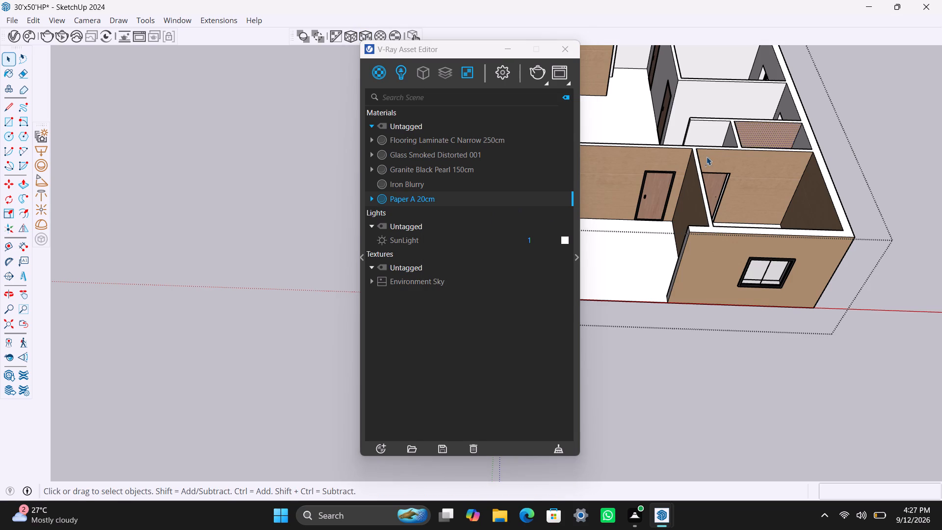
Apply Paper A 20cm to the matching partition face in the adjoining small compartment, using cubic projection fitted to the bounding box.
{"action": "scroll", "coordinate": [709, 147], "scroll_direction": "up", "scroll_amount": 1}
{"action": "left_click", "coordinate": [710, 128]}
{"action": "right_click", "coordinate": [507, 203]}
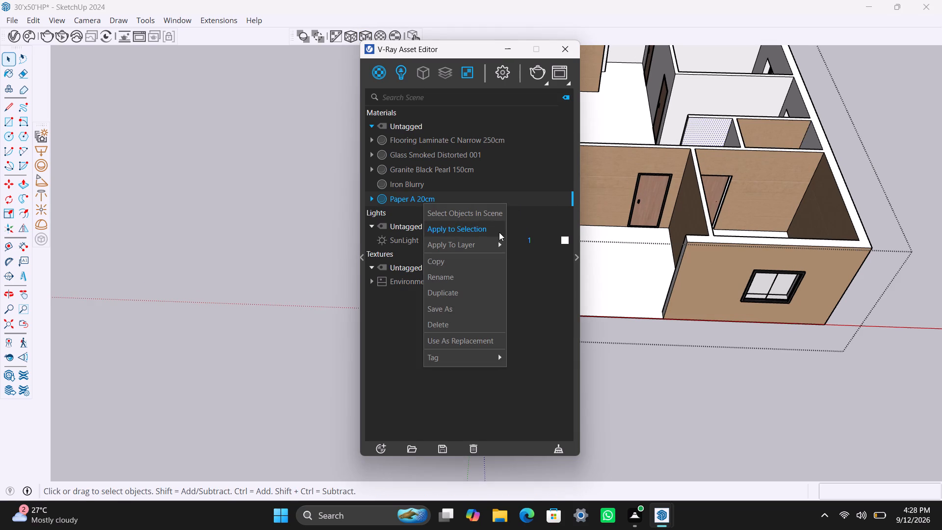
{"action": "left_click", "coordinate": [499, 232]}
{"action": "left_click", "coordinate": [367, 35]}
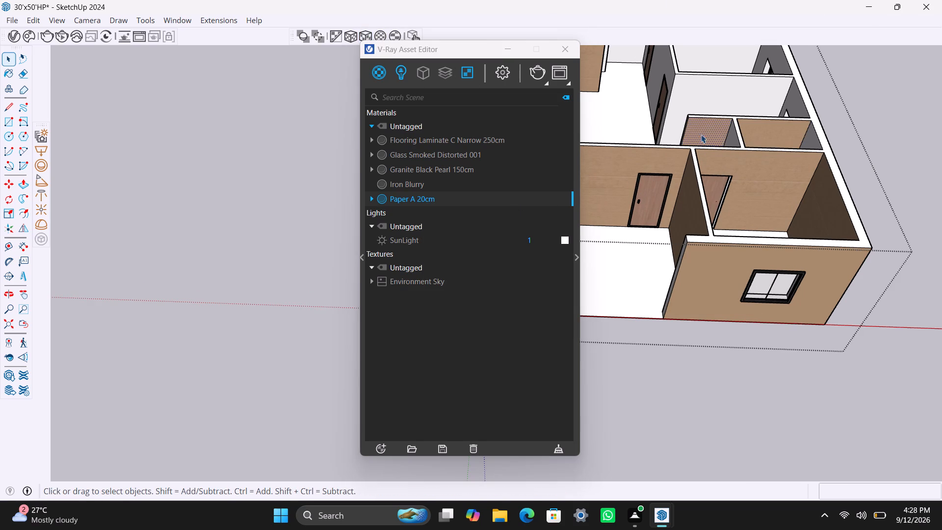
Apply Paper A 20cm to the large partition wall across the space behind the two small compartments, with fitted cubic projection.
{"action": "scroll", "coordinate": [718, 115], "scroll_direction": "up", "scroll_amount": 2}
{"action": "left_click", "coordinate": [707, 105]}
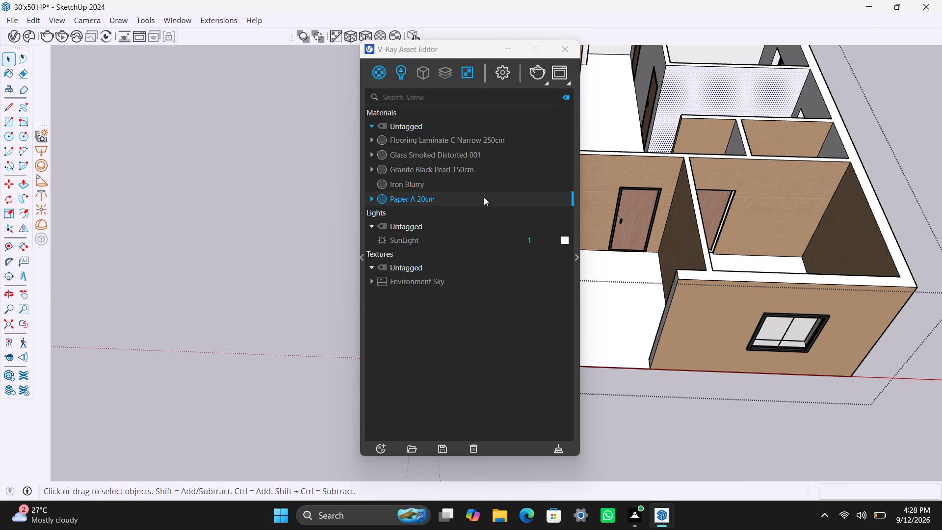
{"action": "right_click", "coordinate": [484, 197]}
{"action": "left_click", "coordinate": [496, 219]}
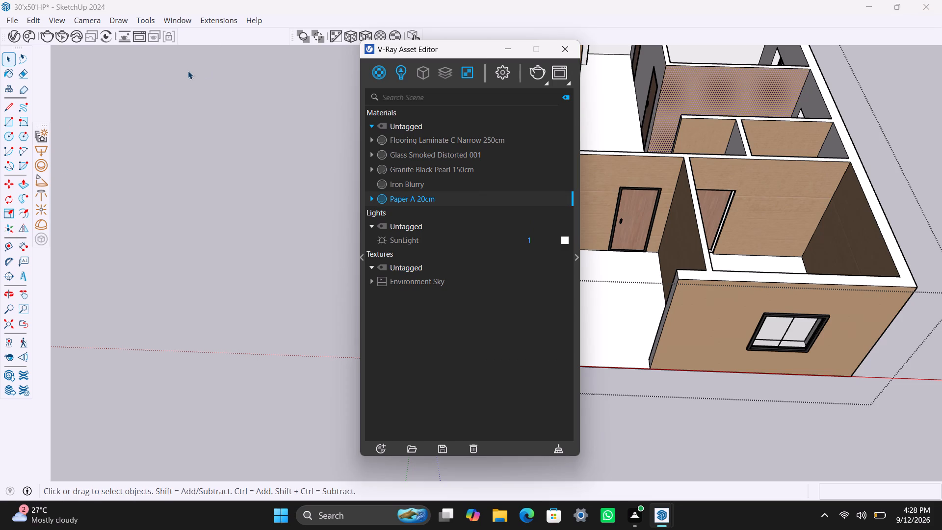
{"action": "left_click_drag", "start_coordinate": [368, 33], "coordinate": [367, 37]}
Apply Paper A 20cm to the small room's wall around the louvred ventilator window, using cubic projection fitted to the bounding box.
{"action": "middle_click_drag", "start_coordinate": [772, 204], "coordinate": [941, 260]}
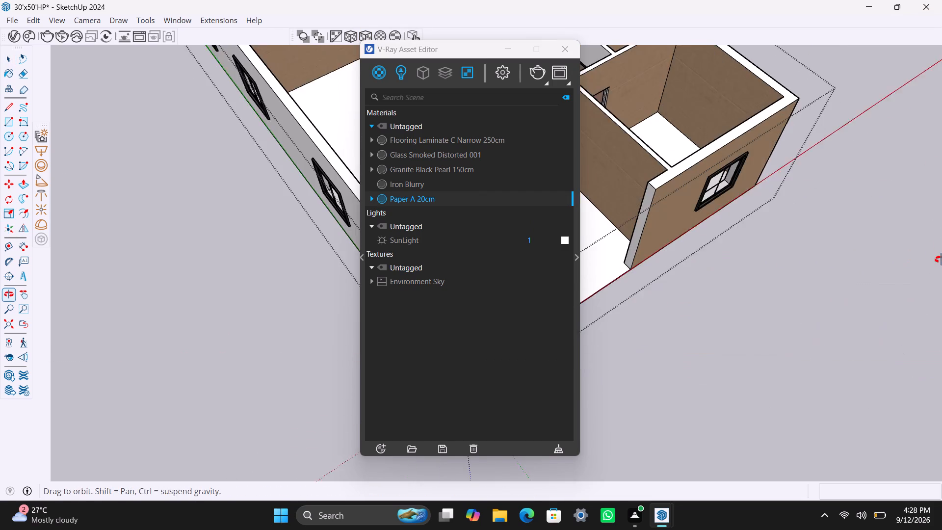
{"action": "middle_click_drag", "start_coordinate": [941, 260], "coordinate": [928, 253]}
{"action": "scroll", "coordinate": [703, 223], "scroll_direction": "down", "scroll_amount": 2}
{"action": "middle_click_drag", "start_coordinate": [730, 272], "coordinate": [838, 483]}
{"action": "scroll", "coordinate": [770, 318], "scroll_direction": "up", "scroll_amount": 2}
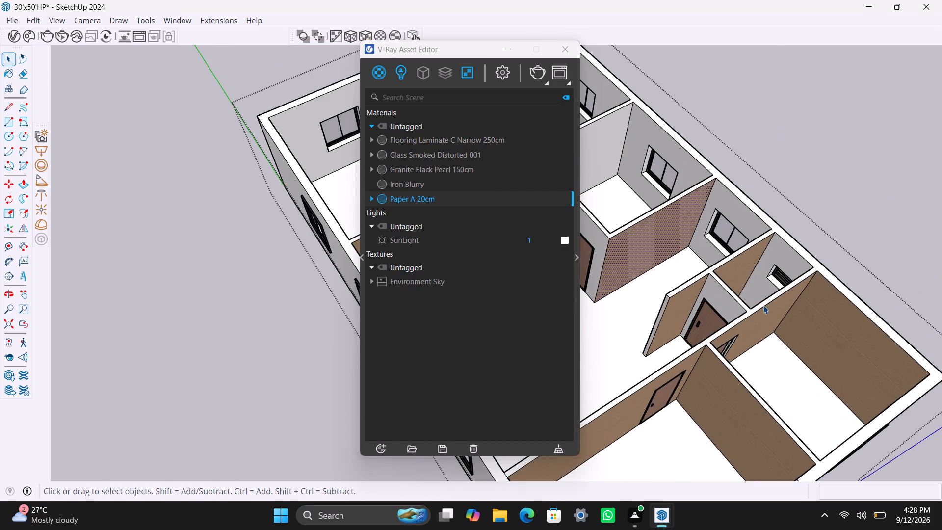
{"action": "left_click", "coordinate": [762, 291]}
{"action": "right_click", "coordinate": [463, 202]}
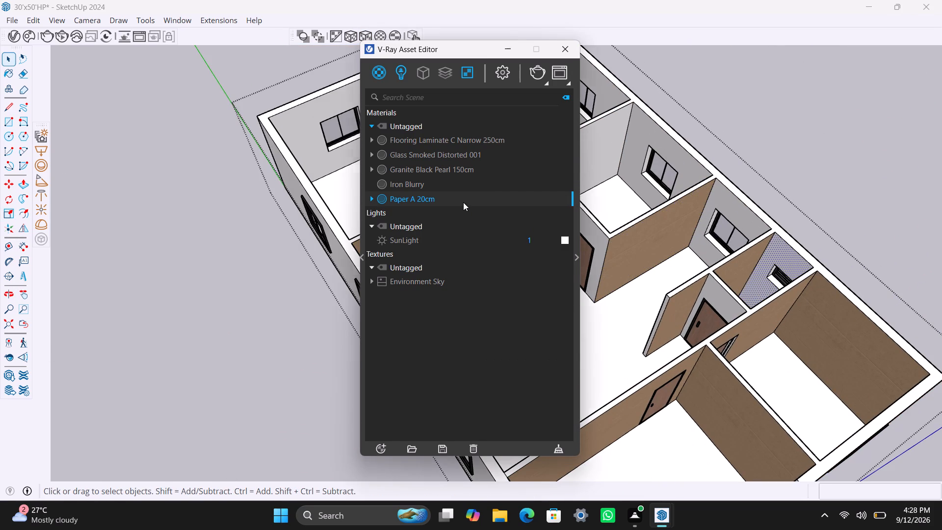
{"action": "left_click", "coordinate": [478, 225]}
{"action": "left_click", "coordinate": [360, 32]}
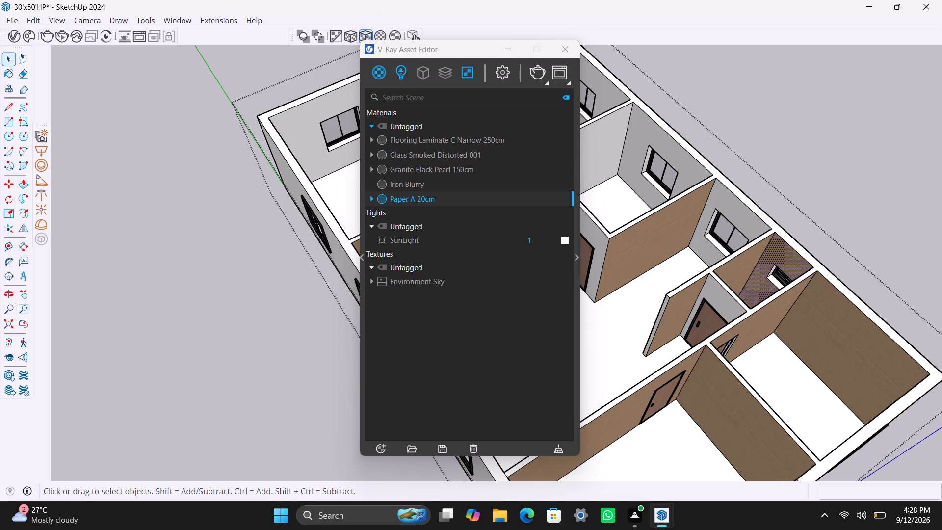
Apply Paper A 20cm to the neighbouring open space's window wall, using cubic projection fitted to the bounding box.
{"action": "left_click", "coordinate": [738, 215]}
{"action": "right_click", "coordinate": [432, 195]}
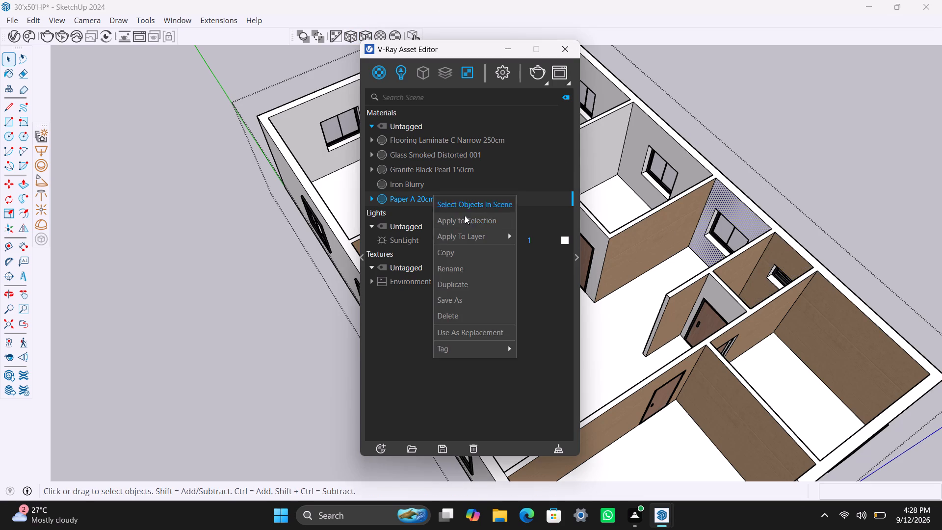
{"action": "left_click", "coordinate": [468, 220]}
{"action": "left_click", "coordinate": [369, 34]}
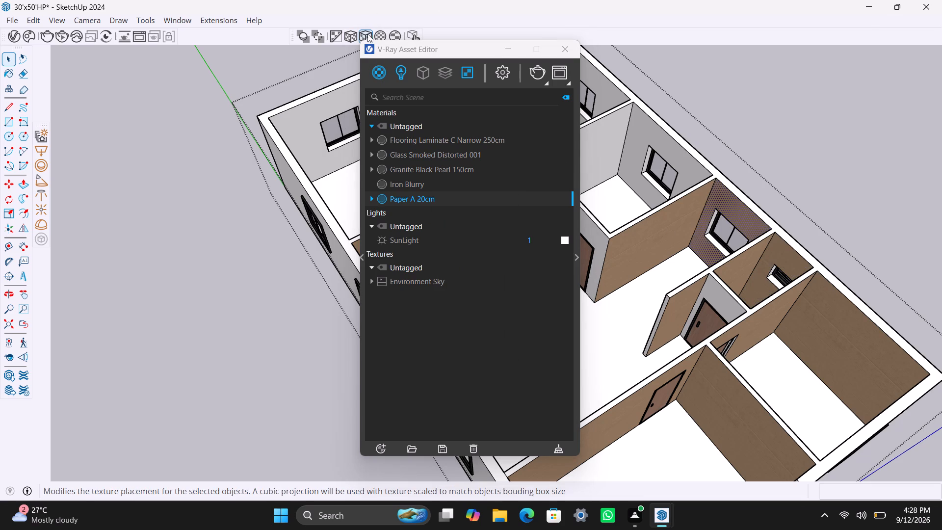
Apply Paper A 20cm to the door wall between the small compartment and the ventilator room, with fitted cubic projection.
{"action": "left_click", "coordinate": [721, 301]}
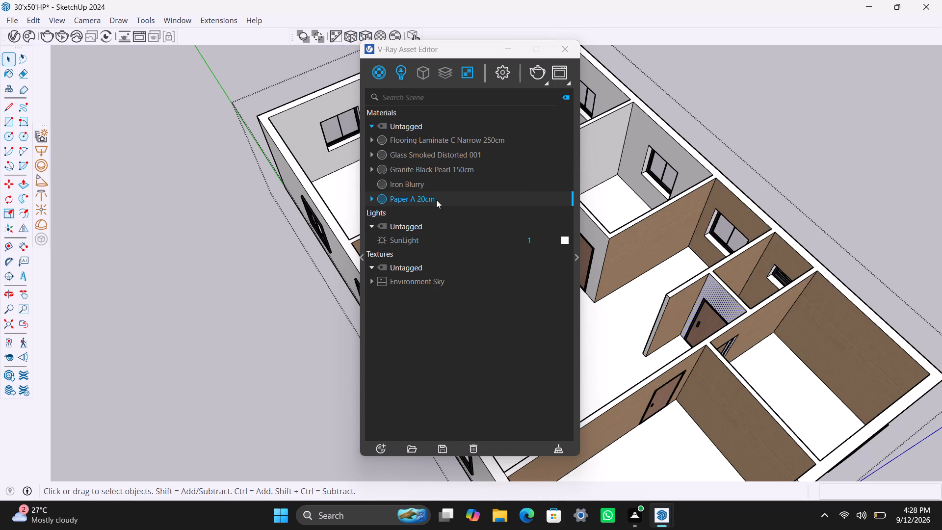
{"action": "right_click", "coordinate": [436, 199]}
{"action": "left_click", "coordinate": [445, 221]}
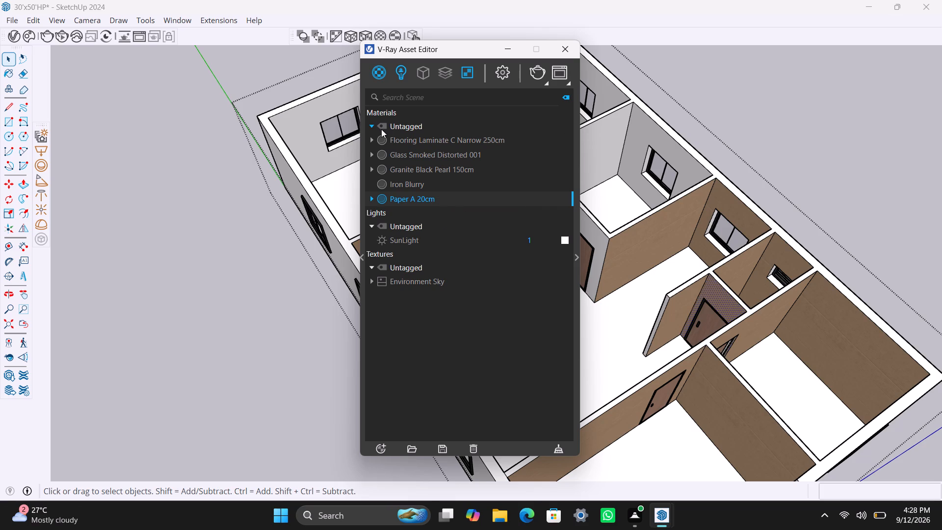
{"action": "left_click", "coordinate": [366, 31]}
Apply Paper A 20cm to the ventilator room's side wall shared with the front room, using cubic projection fitted to the bounding box.
{"action": "scroll", "coordinate": [705, 380], "scroll_direction": "down", "scroll_amount": 2}
{"action": "middle_click_drag", "start_coordinate": [705, 347], "coordinate": [806, 368]}
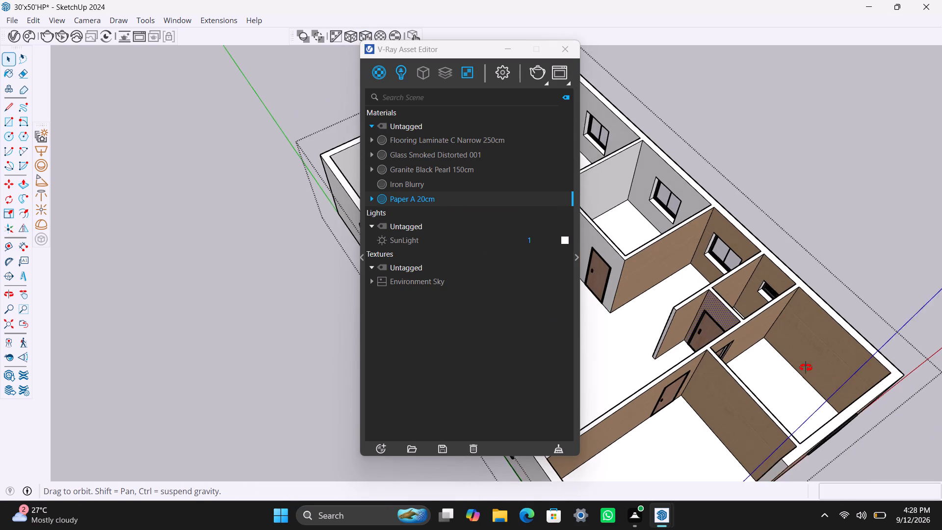
{"action": "middle_click_drag", "start_coordinate": [806, 368], "coordinate": [941, 360]}
{"action": "scroll", "coordinate": [723, 136], "scroll_direction": "up", "scroll_amount": 4}
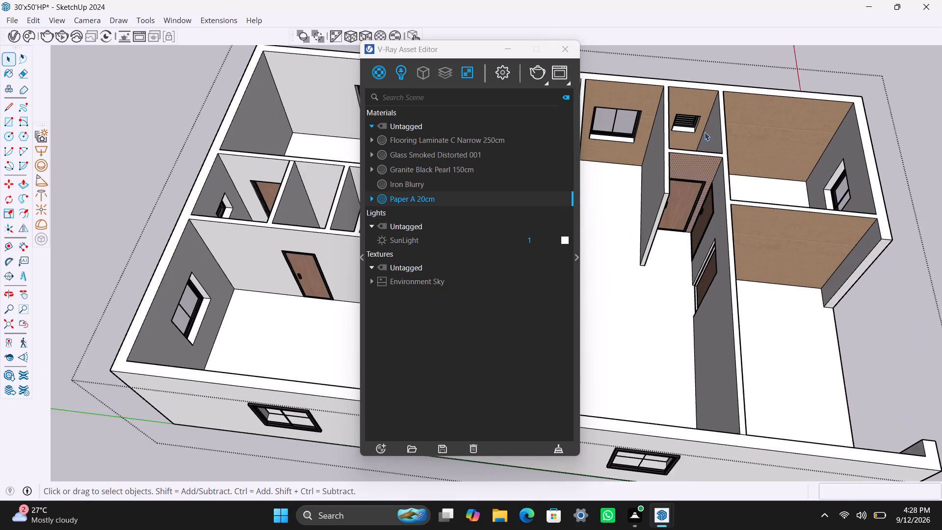
{"action": "scroll", "coordinate": [705, 132], "scroll_direction": "up", "scroll_amount": 4}
{"action": "left_click", "coordinate": [727, 131]}
{"action": "left_click", "coordinate": [724, 135]}
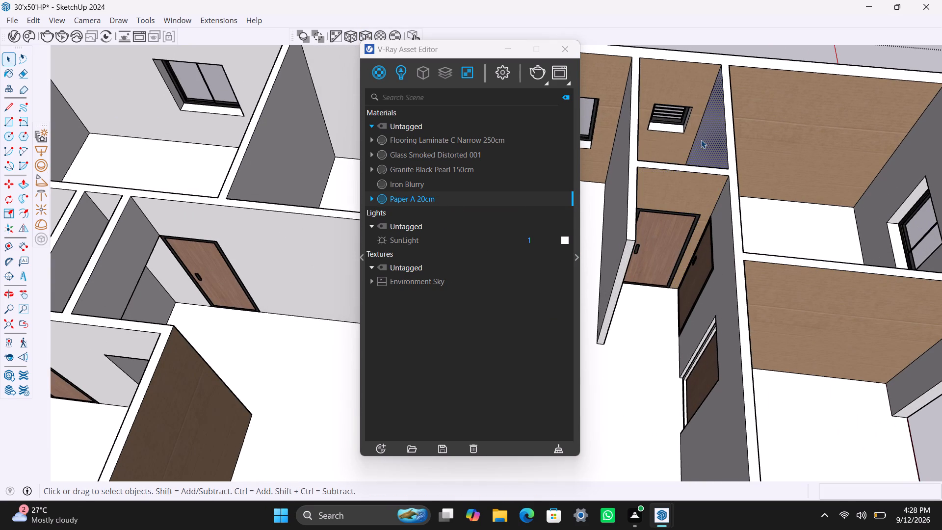
{"action": "right_click_drag", "start_coordinate": [448, 199], "coordinate": [447, 207]}
{"action": "right_click", "coordinate": [414, 195]}
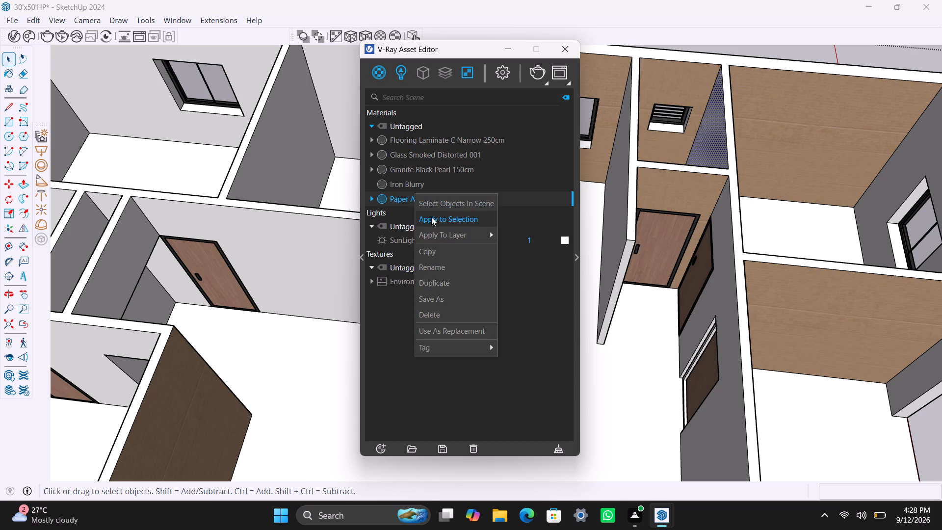
{"action": "left_click", "coordinate": [431, 217]}
{"action": "left_click", "coordinate": [366, 41]}
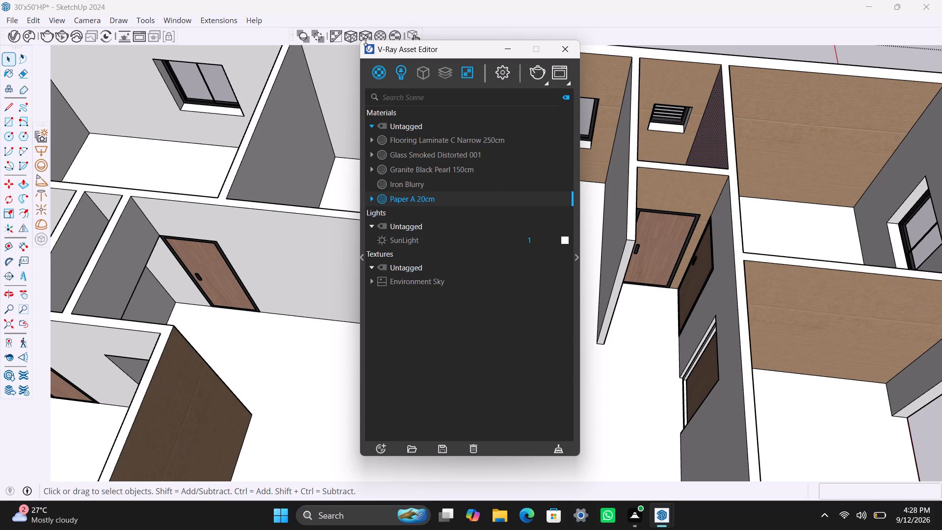
{"action": "left_click", "coordinate": [366, 37]}
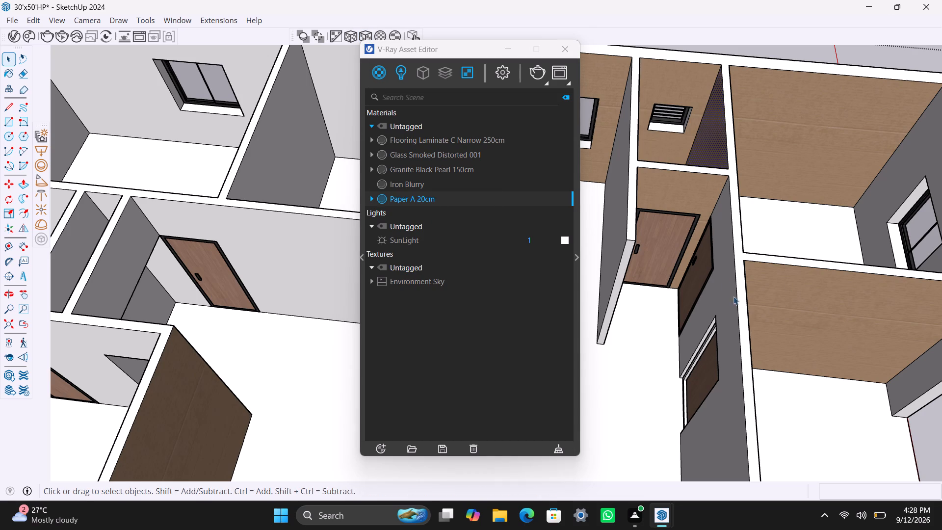
Apply Paper A 20cm to the long hall-side wall with the door openings beside the front rooms, using cubic projection fitted to the bounding box.
{"action": "left_click", "coordinate": [724, 270]}
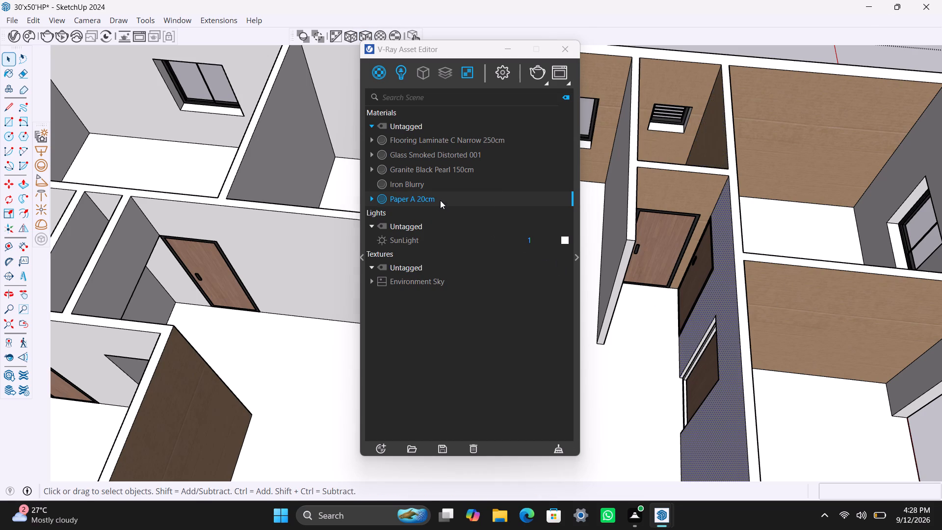
{"action": "right_click_drag", "start_coordinate": [440, 200], "coordinate": [446, 208]}
{"action": "right_click", "coordinate": [434, 198]}
{"action": "left_click", "coordinate": [444, 219]}
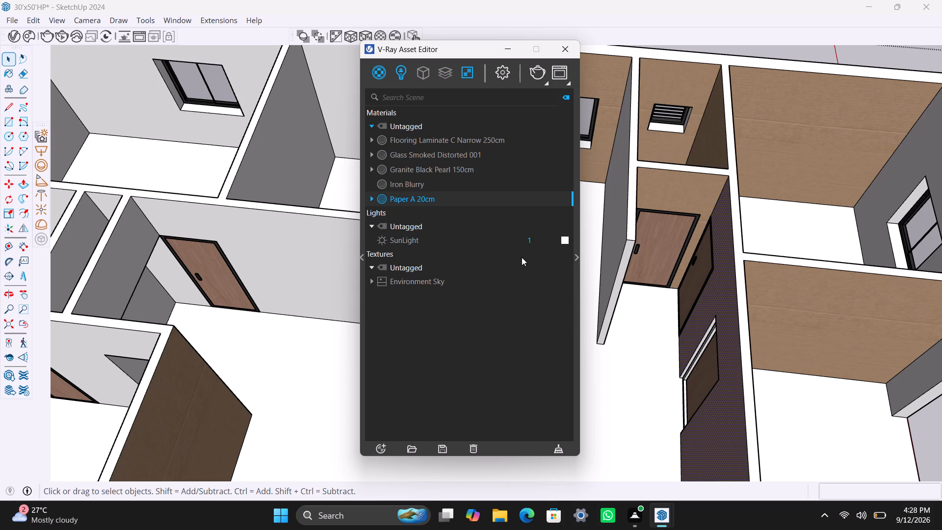
{"action": "left_click", "coordinate": [363, 31]}
Apply Paper A 20cm to the projecting partition between the open window space and the ventilator room, using fitted cubic projection.
{"action": "scroll", "coordinate": [625, 190], "scroll_direction": "up", "scroll_amount": 1}
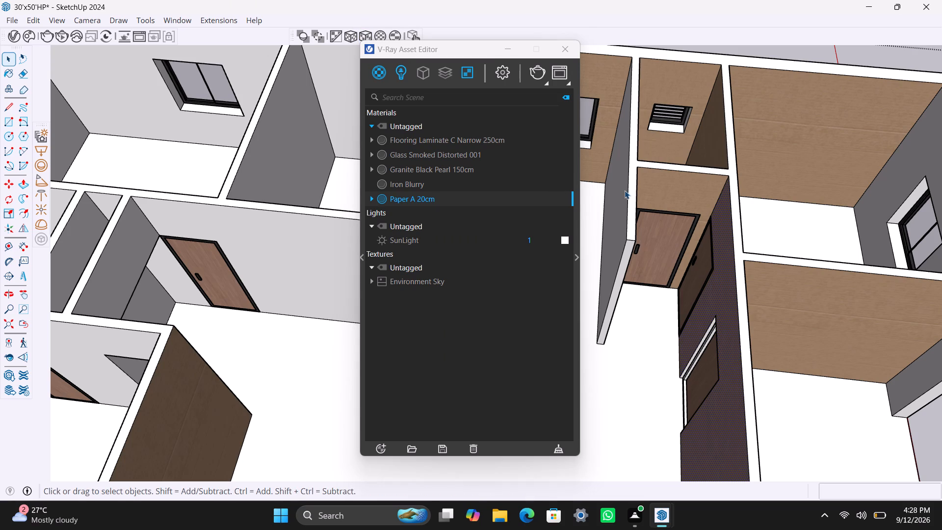
{"action": "scroll", "coordinate": [625, 190], "scroll_direction": "up", "scroll_amount": 2}
{"action": "left_click", "coordinate": [622, 189]}
{"action": "right_click", "coordinate": [425, 200]}
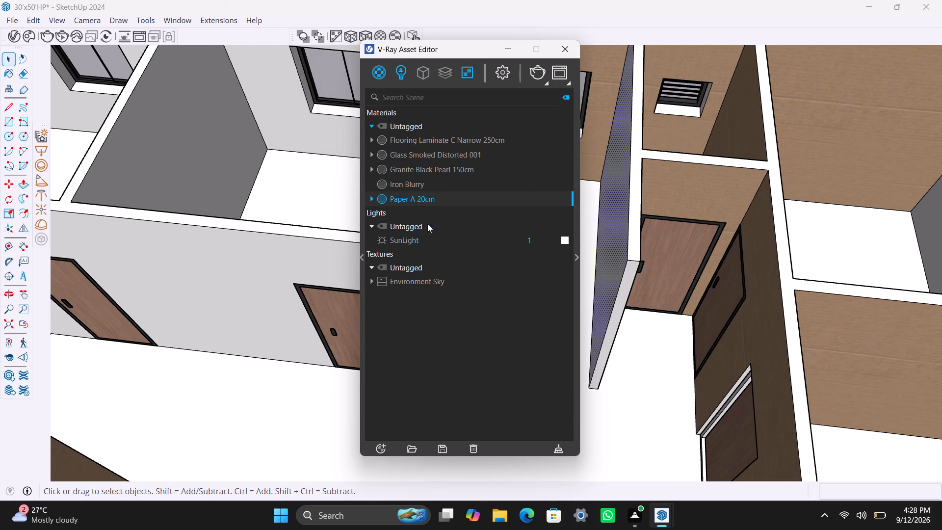
{"action": "left_click", "coordinate": [428, 225]}
{"action": "left_click", "coordinate": [369, 37]}
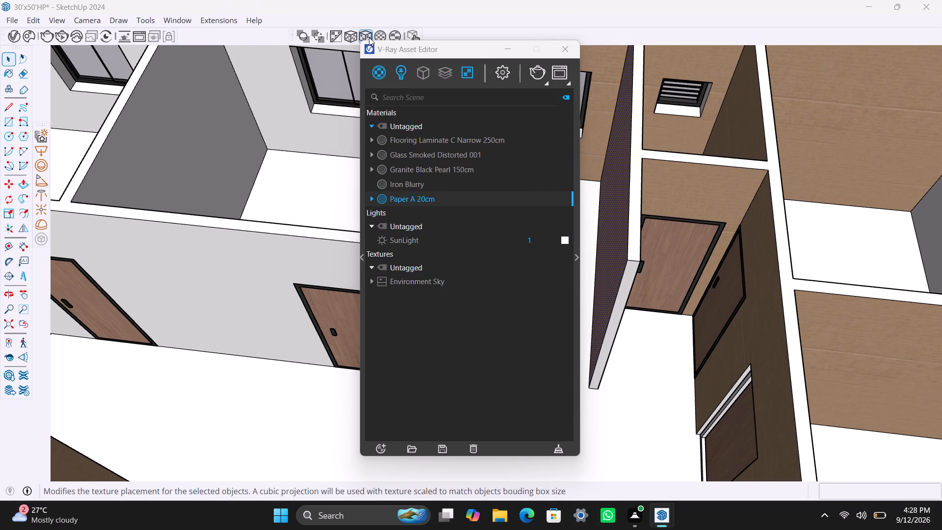
Apply Paper A 20cm to the hall's two-door wall in front of the middle bedroom.
{"action": "scroll", "coordinate": [358, 268], "scroll_direction": "down", "scroll_amount": 4}
{"action": "scroll", "coordinate": [498, 303], "scroll_direction": "down", "scroll_amount": 11}
{"action": "scroll", "coordinate": [675, 270], "scroll_direction": "down", "scroll_amount": 5}
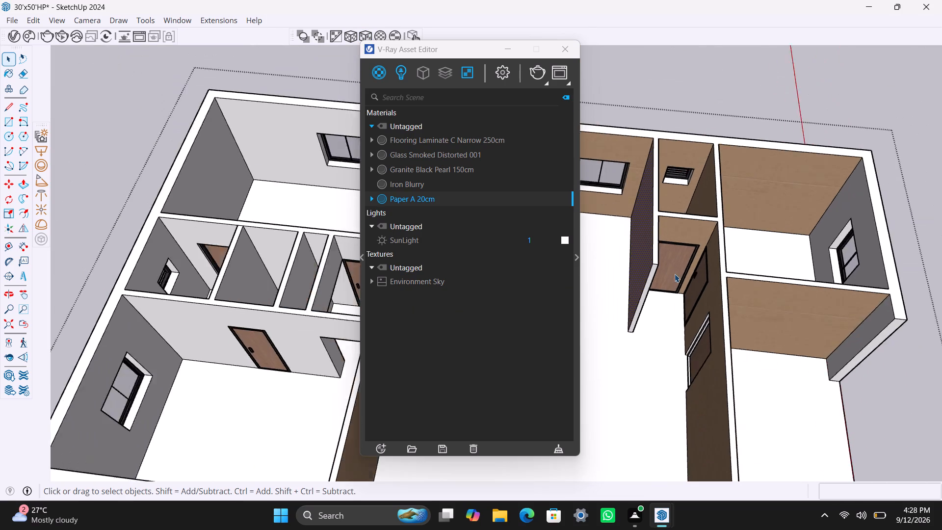
{"action": "scroll", "coordinate": [675, 274], "scroll_direction": "down", "scroll_amount": 5}
{"action": "middle_click_drag", "start_coordinate": [685, 302], "coordinate": [600, 266]}
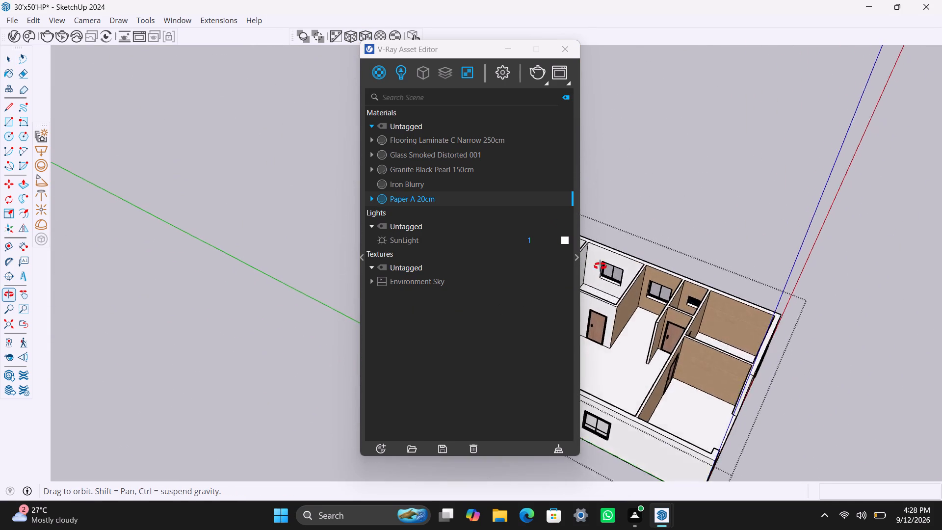
{"action": "middle_click_drag", "start_coordinate": [600, 266], "coordinate": [705, 299]}
{"action": "scroll", "coordinate": [631, 298], "scroll_direction": "down", "scroll_amount": 3}
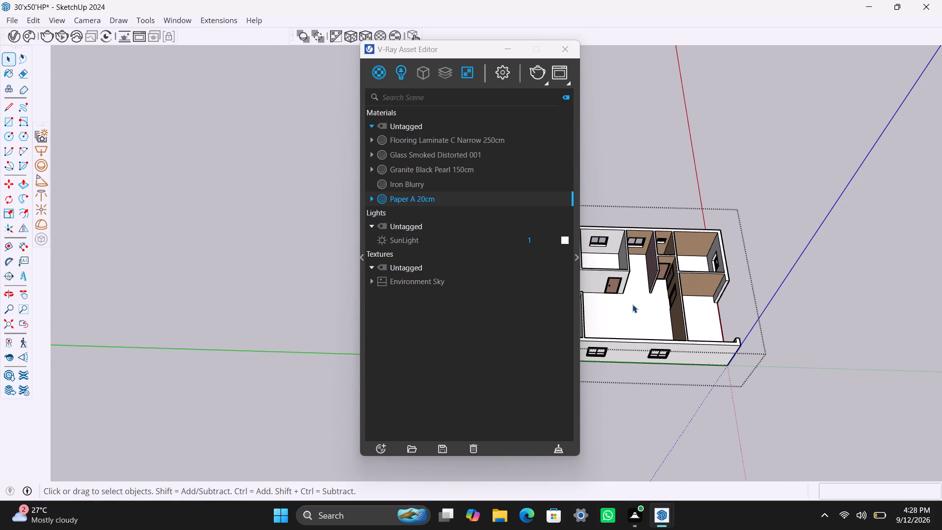
{"action": "middle_click_drag", "start_coordinate": [630, 308], "coordinate": [771, 303], "text": "shift"}
{"action": "scroll", "coordinate": [757, 272], "scroll_direction": "up", "scroll_amount": 6}
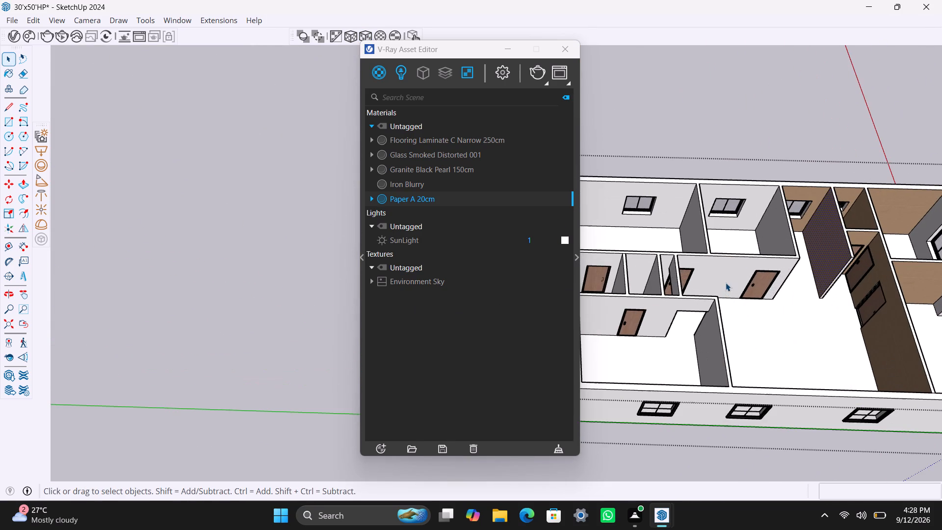
{"action": "left_click", "coordinate": [726, 282]}
{"action": "right_click", "coordinate": [431, 195]}
{"action": "left_click", "coordinate": [462, 220]}
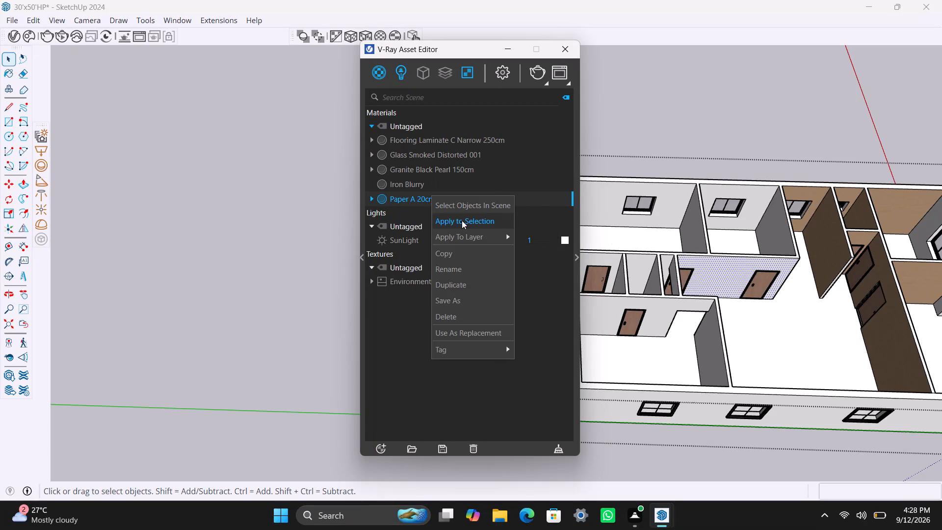
Apply Paper A 20cm to the middle bedroom's window wall and both of its side walls.
{"action": "left_click", "coordinate": [749, 208]}
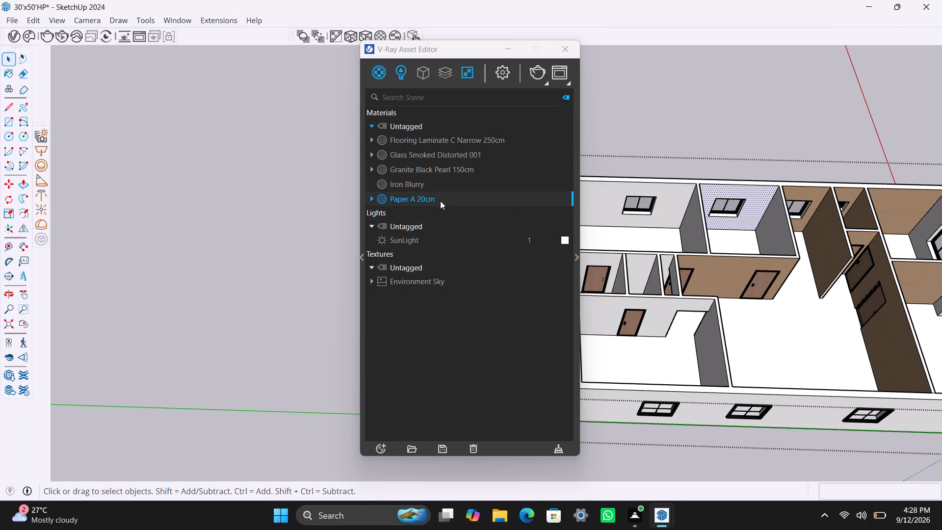
{"action": "right_click", "coordinate": [440, 201]}
{"action": "left_click", "coordinate": [472, 225]}
{"action": "left_click", "coordinate": [770, 224]}
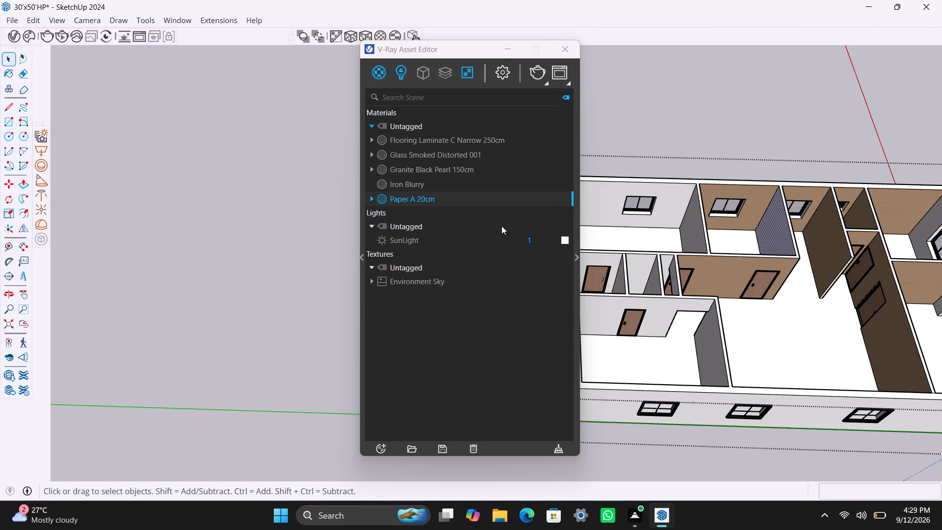
{"action": "right_click", "coordinate": [455, 200]}
{"action": "left_click", "coordinate": [481, 230]}
{"action": "scroll", "coordinate": [759, 232], "scroll_direction": "up", "scroll_amount": 2}
{"action": "middle_click_drag", "start_coordinate": [762, 230], "coordinate": [587, 234]}
{"action": "scroll", "coordinate": [731, 353], "scroll_direction": "up", "scroll_amount": 5}
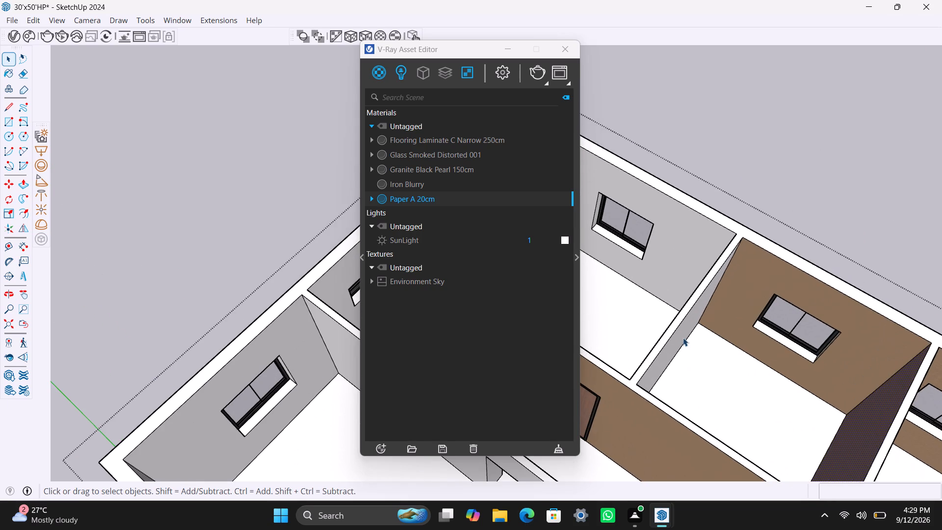
{"action": "left_click", "coordinate": [683, 338]}
{"action": "right_click", "coordinate": [455, 198]}
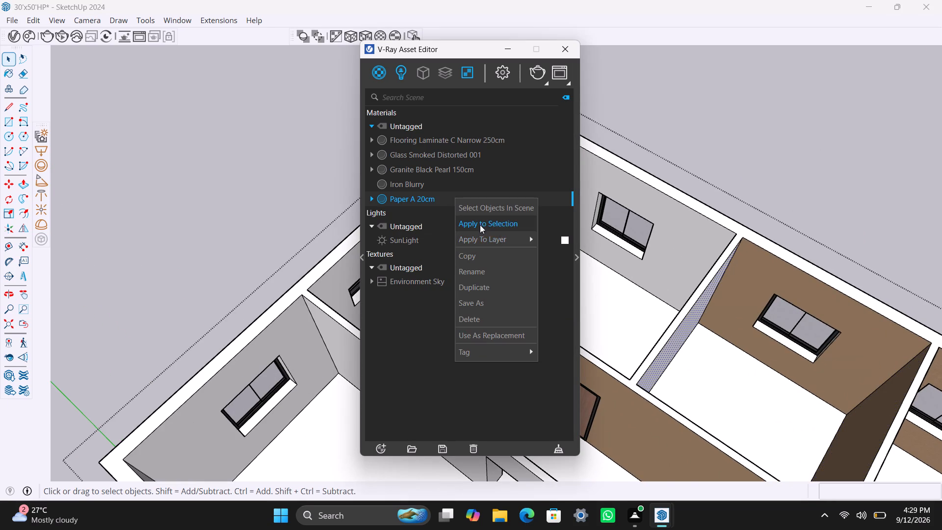
{"action": "left_click", "coordinate": [480, 225]}
Apply Paper A 20cm to the adjoining corner bedroom's window wall and end wall.
{"action": "scroll", "coordinate": [755, 356], "scroll_direction": "down", "scroll_amount": 9}
{"action": "middle_click_drag", "start_coordinate": [782, 370], "coordinate": [756, 305]}
{"action": "scroll", "coordinate": [767, 303], "scroll_direction": "up", "scroll_amount": 2}
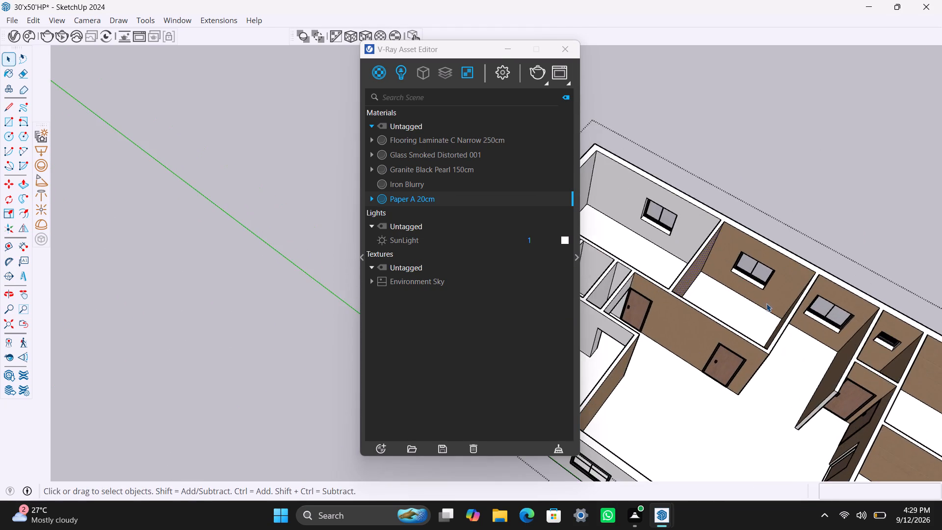
{"action": "middle_click_drag", "start_coordinate": [761, 311], "coordinate": [609, 364]}
{"action": "scroll", "coordinate": [631, 374], "scroll_direction": "down", "scroll_amount": 2}
{"action": "scroll", "coordinate": [652, 265], "scroll_direction": "up", "scroll_amount": 2}
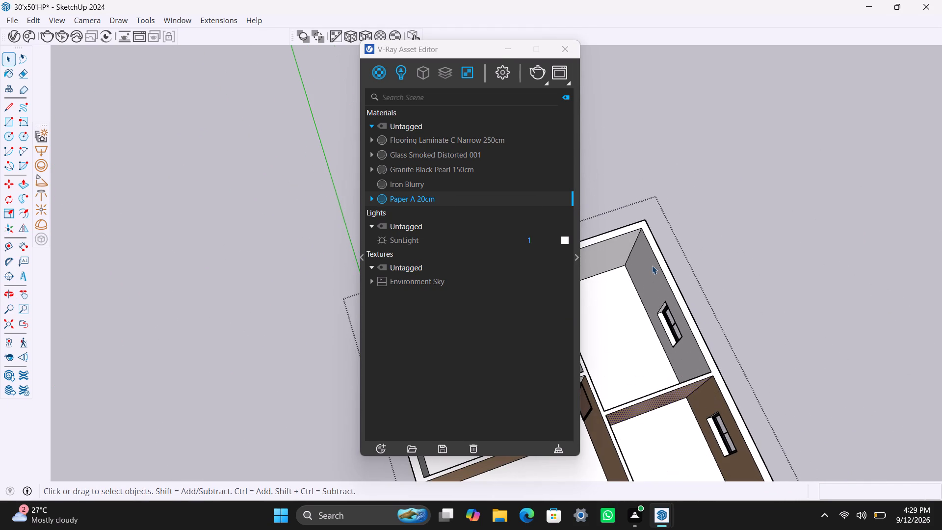
{"action": "left_click", "coordinate": [653, 265]}
{"action": "right_click", "coordinate": [445, 201]}
{"action": "left_click", "coordinate": [451, 229]}
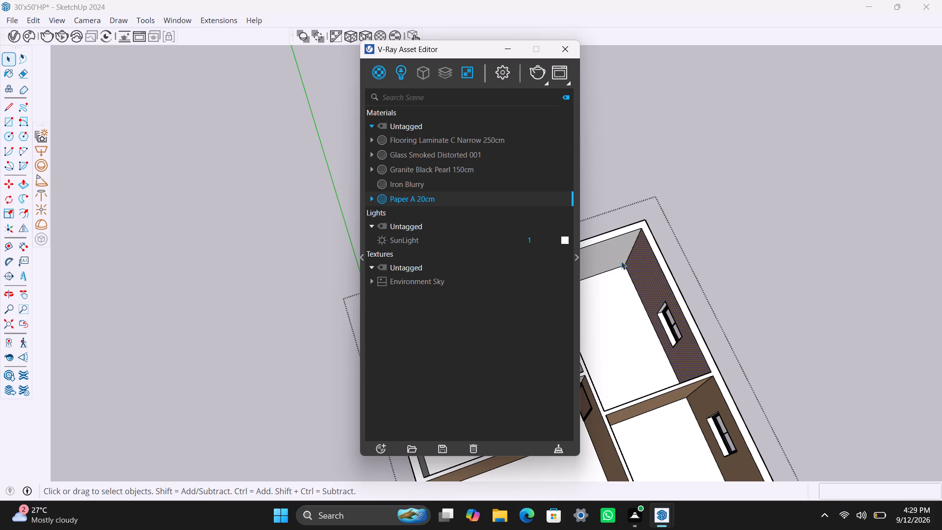
{"action": "left_click", "coordinate": [625, 255]}
{"action": "right_click_drag", "start_coordinate": [447, 197], "coordinate": [461, 207]}
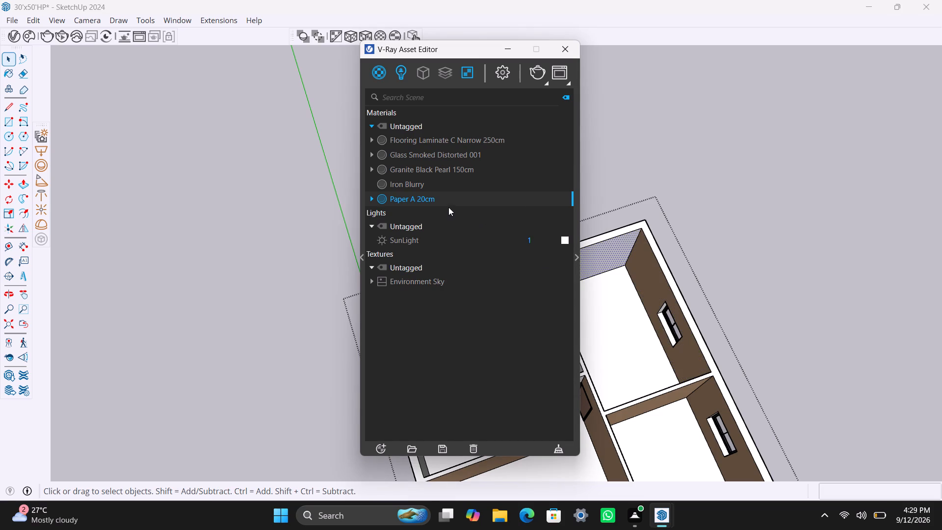
{"action": "right_click", "coordinate": [445, 202]}
{"action": "left_click", "coordinate": [460, 222]}
Apply Paper A 20cm to the inner face of the middle bedroom's door wall.
{"action": "scroll", "coordinate": [687, 337], "scroll_direction": "down", "scroll_amount": 4}
{"action": "middle_click_drag", "start_coordinate": [683, 351], "coordinate": [707, 340], "text": "shift"}
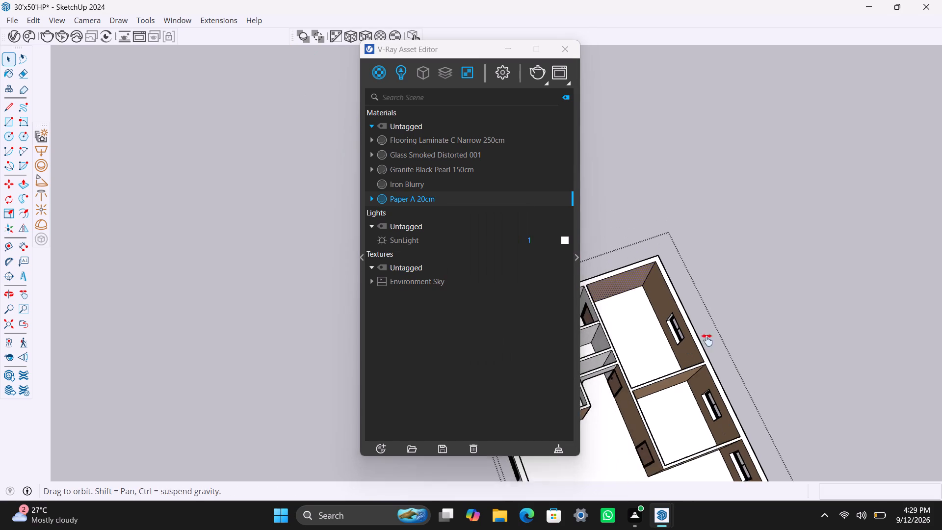
{"action": "middle_click_drag", "start_coordinate": [707, 340], "coordinate": [779, 309], "text": "shift"}
{"action": "scroll", "coordinate": [757, 317], "scroll_direction": "up", "scroll_amount": 3}
{"action": "middle_click_drag", "start_coordinate": [754, 318], "coordinate": [515, 300]}
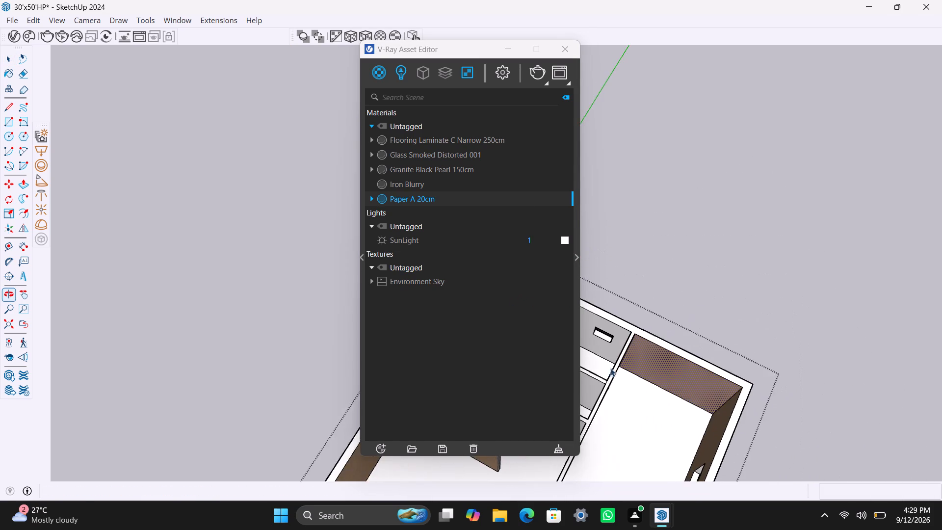
{"action": "scroll", "coordinate": [685, 393], "scroll_direction": "down", "scroll_amount": 3}
{"action": "middle_click_drag", "start_coordinate": [666, 390], "coordinate": [807, 176], "text": "shift"}
{"action": "scroll", "coordinate": [788, 269], "scroll_direction": "up", "scroll_amount": 3}
{"action": "middle_click_drag", "start_coordinate": [771, 284], "coordinate": [667, 187]}
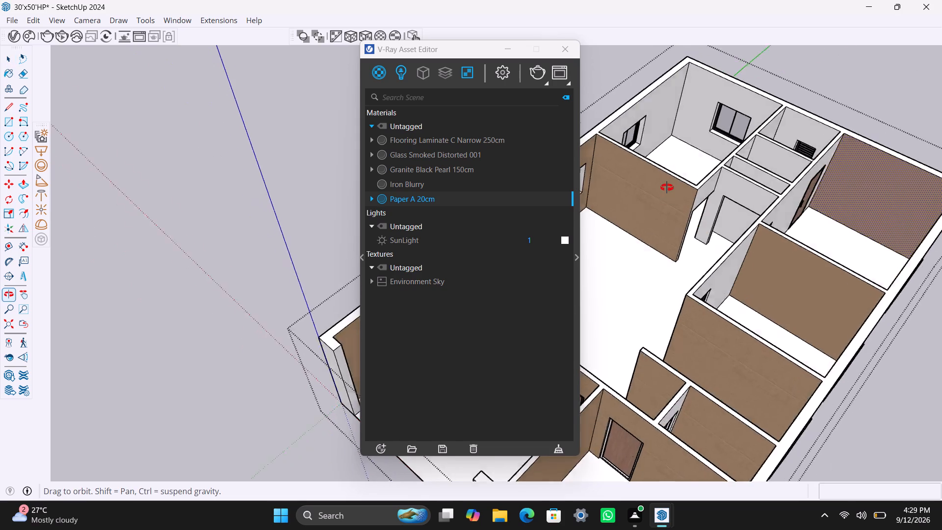
{"action": "middle_click_drag", "start_coordinate": [667, 187], "coordinate": [666, 186]}
{"action": "scroll", "coordinate": [749, 280], "scroll_direction": "up", "scroll_amount": 2}
{"action": "left_click", "coordinate": [729, 282]}
{"action": "right_click", "coordinate": [444, 204]}
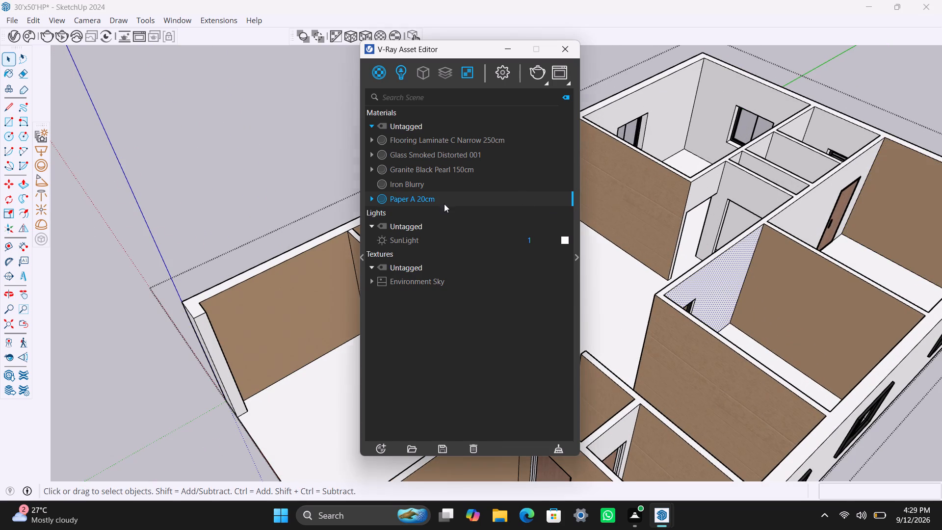
{"action": "left_click", "coordinate": [473, 224]}
Apply Paper A 20cm to the inner face of the door wall in the small ventilator room near the front rooms.
{"action": "left_click", "coordinate": [622, 424]}
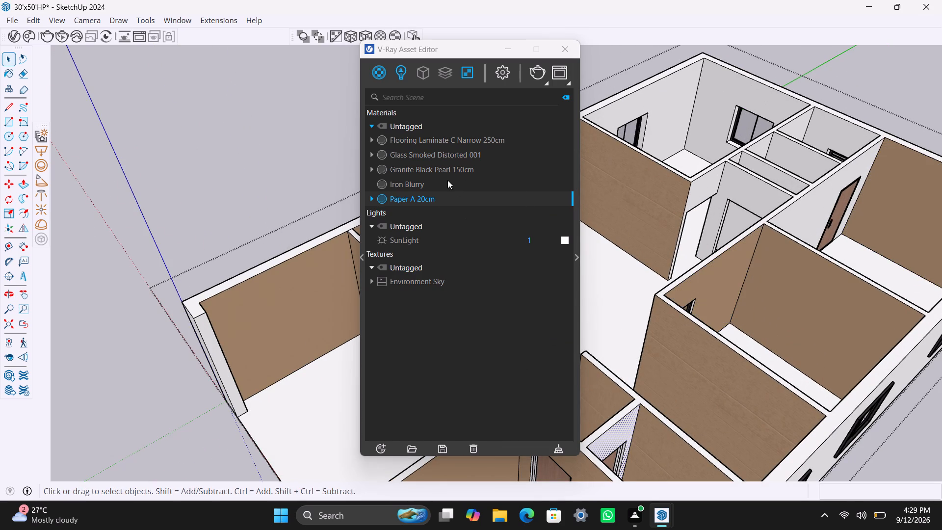
{"action": "right_click", "coordinate": [440, 197]}
{"action": "left_click", "coordinate": [469, 227]}
Apply Paper A 20cm to the corner bedroom's door wall, using cubic projection fitted to the bounding box.
{"action": "scroll", "coordinate": [662, 270], "scroll_direction": "down", "scroll_amount": 2}
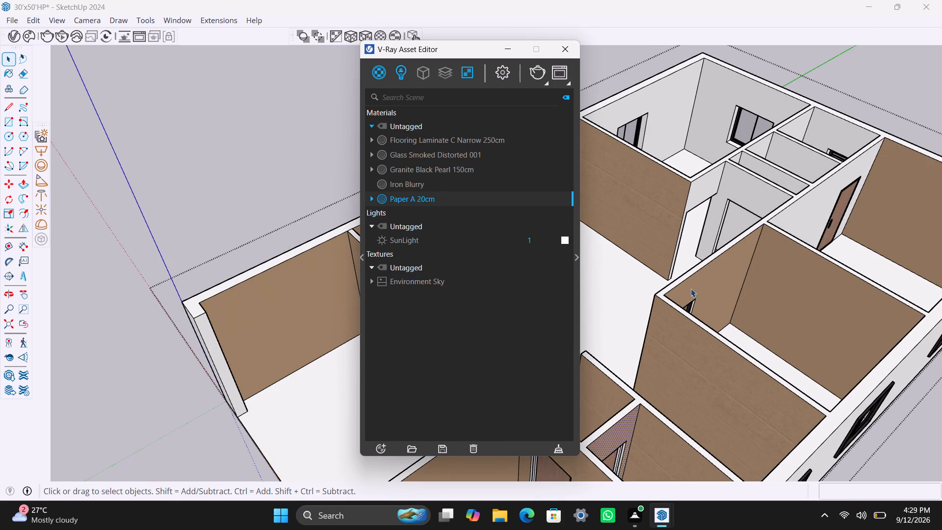
{"action": "scroll", "coordinate": [691, 289], "scroll_direction": "down", "scroll_amount": 2}
{"action": "middle_click_drag", "start_coordinate": [734, 292], "coordinate": [593, 329], "text": "shift"}
{"action": "scroll", "coordinate": [638, 289], "scroll_direction": "up", "scroll_amount": 2}
{"action": "left_click", "coordinate": [638, 273]}
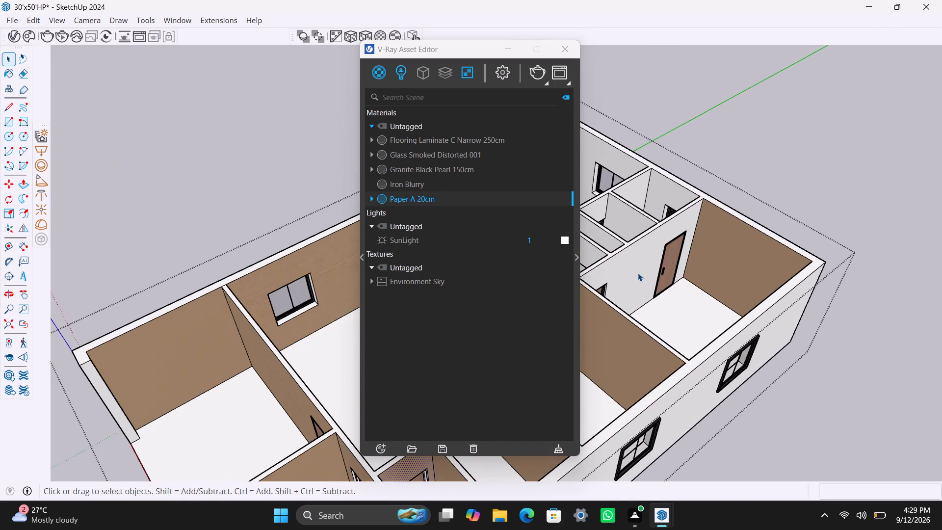
{"action": "right_click_drag", "start_coordinate": [445, 193], "coordinate": [455, 199]}
{"action": "left_click", "coordinate": [474, 219]}
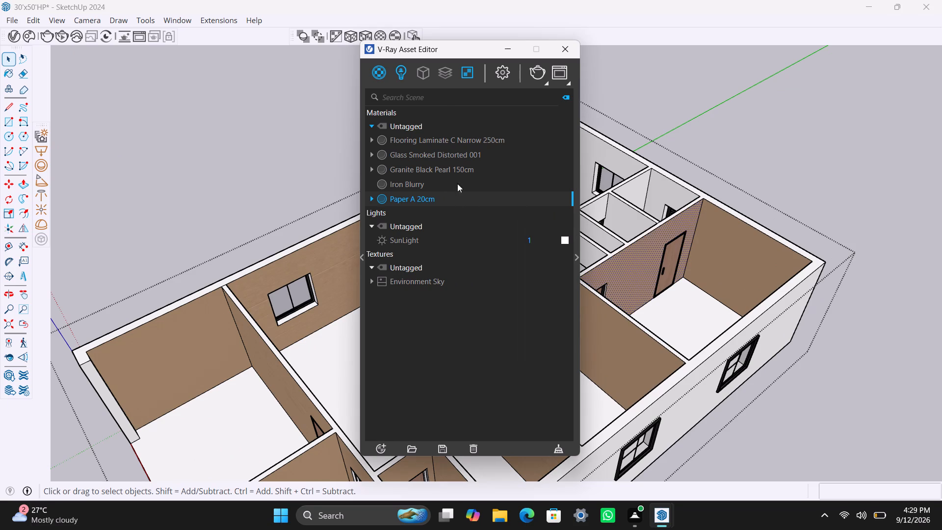
{"action": "left_click", "coordinate": [365, 35]}
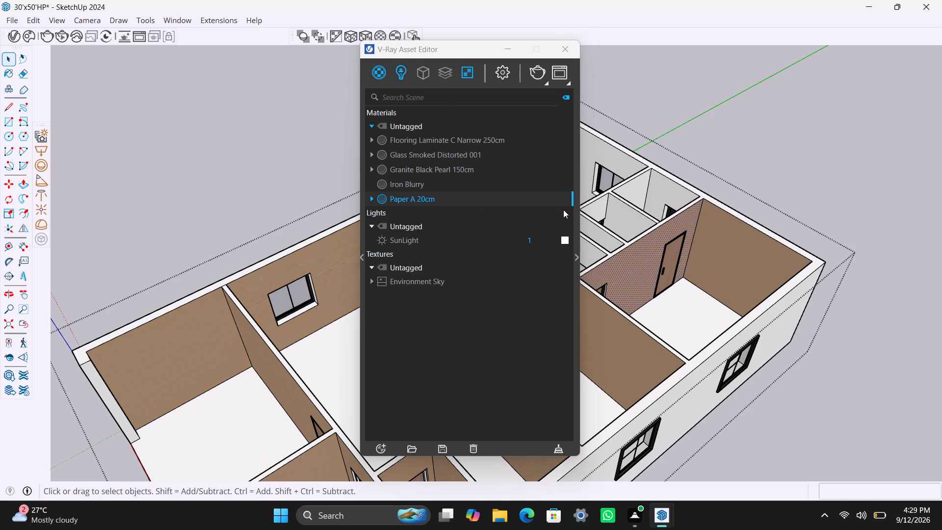
Apply Paper A 20cm to the end bathroom's ventilator wall and far side wall, fitting the side wall's cubic projection to the bounding box.
{"action": "left_click", "coordinate": [661, 193]}
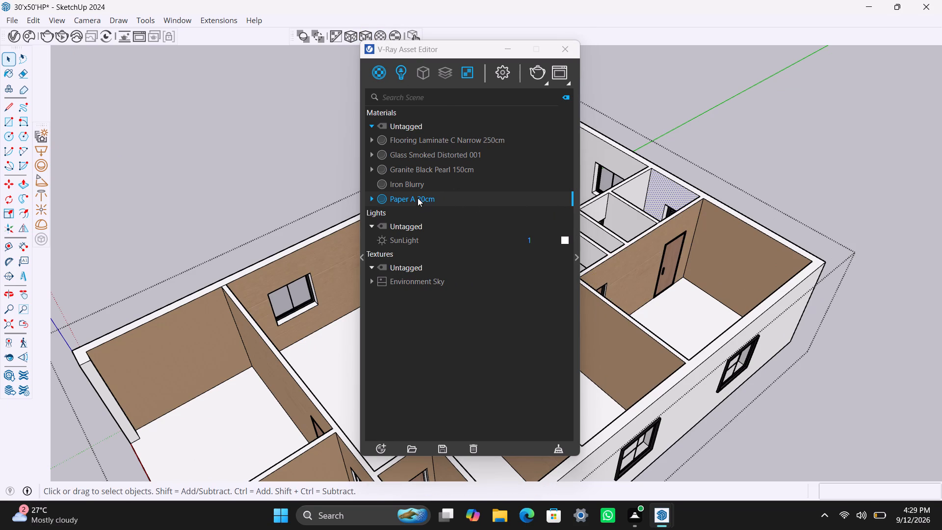
{"action": "right_click", "coordinate": [418, 197]}
{"action": "left_click", "coordinate": [435, 216]}
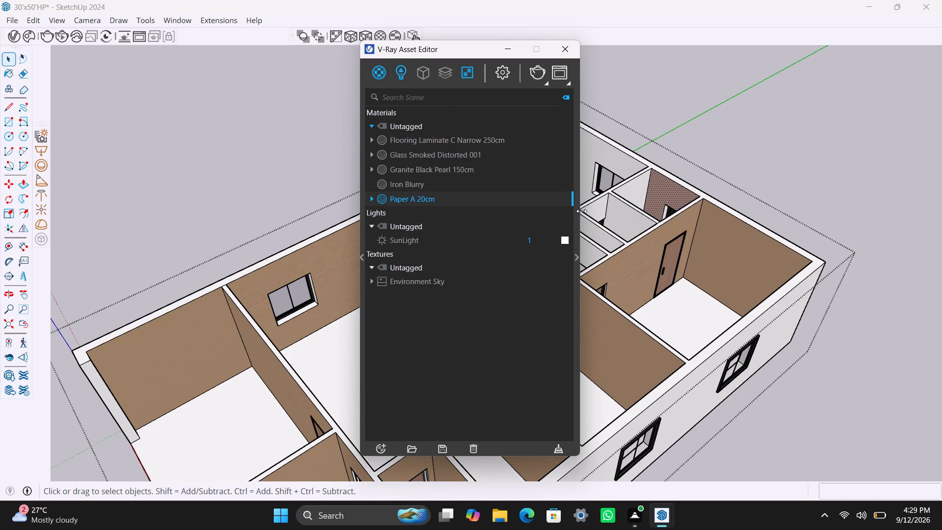
{"action": "left_click", "coordinate": [640, 187]}
{"action": "right_click", "coordinate": [460, 206]}
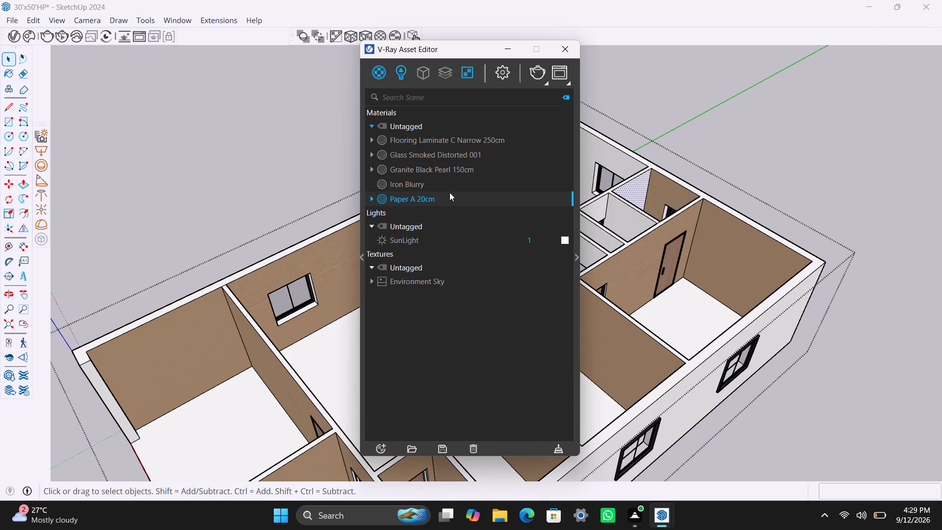
{"action": "right_click", "coordinate": [448, 199]}
{"action": "left_click", "coordinate": [474, 225]}
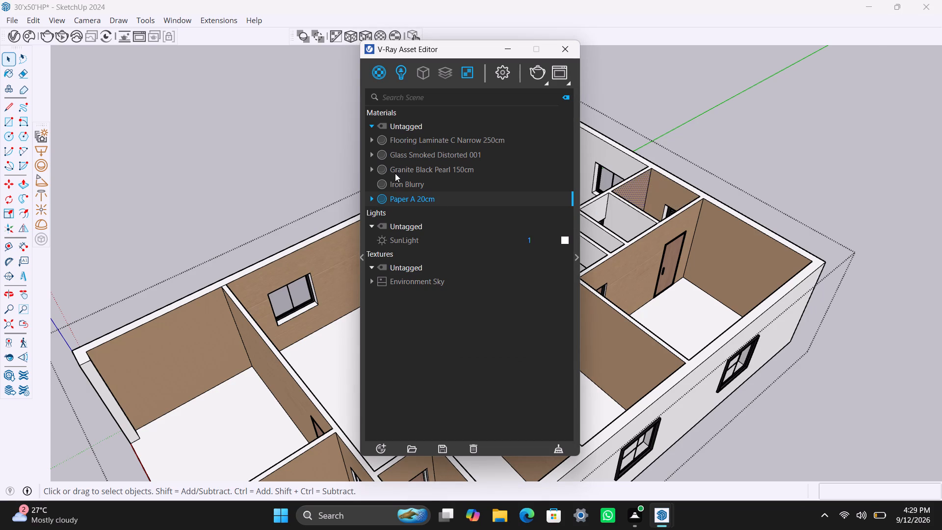
{"action": "left_click", "coordinate": [360, 38]}
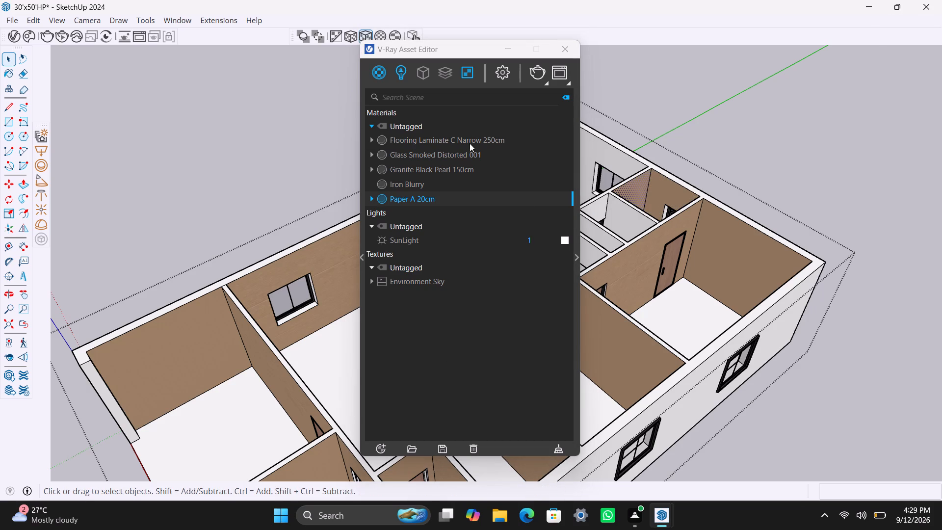
Apply Paper A 20cm to the small compartment's partition wall backing onto the end bathroom, using cubic projection fitted to the bounding box.
{"action": "left_click_drag", "start_coordinate": [628, 217], "coordinate": [628, 226]}
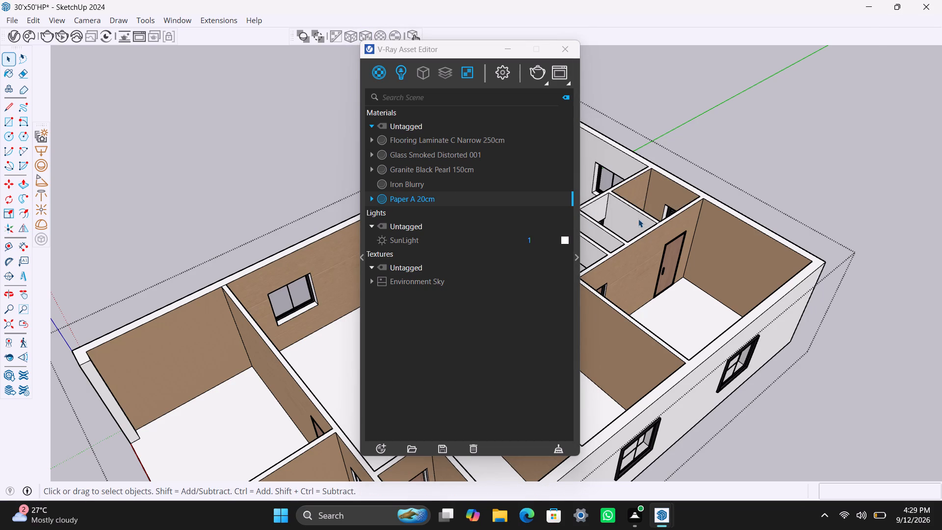
{"action": "left_click", "coordinate": [638, 219]}
{"action": "right_click", "coordinate": [430, 196]}
{"action": "left_click", "coordinate": [459, 216]}
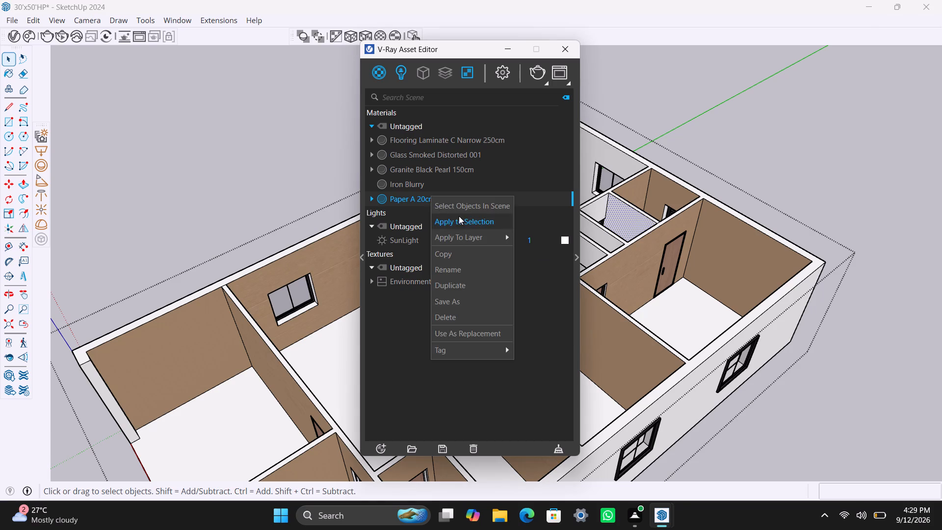
{"action": "left_click", "coordinate": [366, 39]}
{"action": "scroll", "coordinate": [603, 227], "scroll_direction": "up", "scroll_amount": 2}
{"action": "scroll", "coordinate": [744, 304], "scroll_direction": "down", "scroll_amount": 2}
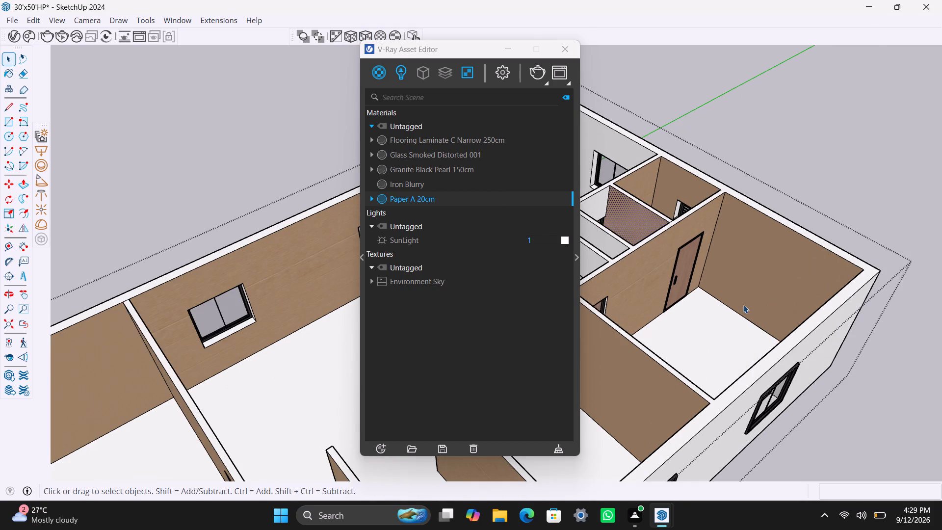
Apply Paper A 20cm to the unpainted door-side and partition faces in the row of small compartments, using cubic projection fitted to the bounding box.
{"action": "scroll", "coordinate": [743, 305], "scroll_direction": "down", "scroll_amount": 1}
{"action": "middle_click_drag", "start_coordinate": [728, 314], "coordinate": [716, 321], "text": "shift"}
{"action": "scroll", "coordinate": [737, 304], "scroll_direction": "down", "scroll_amount": 3}
{"action": "middle_click_drag", "start_coordinate": [775, 357], "coordinate": [689, 371]}
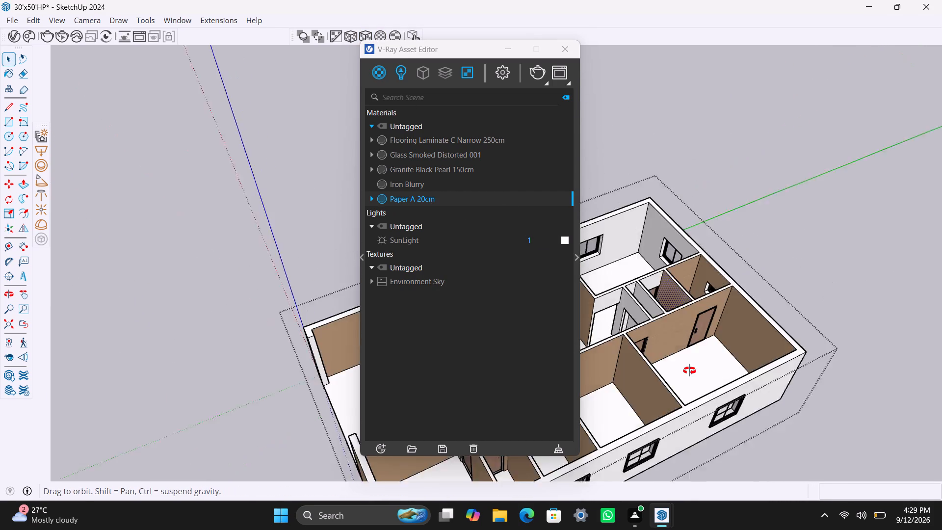
{"action": "middle_click_drag", "start_coordinate": [689, 371], "coordinate": [532, 409]}
{"action": "middle_click_drag", "start_coordinate": [628, 408], "coordinate": [815, 303], "text": "shift"}
{"action": "scroll", "coordinate": [776, 283], "scroll_direction": "up", "scroll_amount": 6}
{"action": "left_click", "coordinate": [710, 251]}
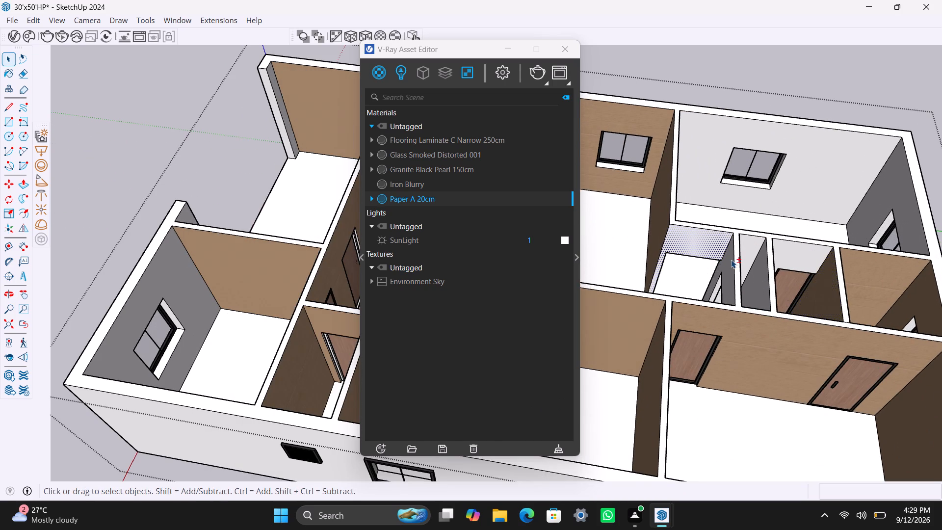
{"action": "left_click", "coordinate": [731, 260], "text": "shift"}
{"action": "left_click", "coordinate": [745, 251], "text": "shift"}
{"action": "left_click", "coordinate": [760, 265], "text": "shift"}
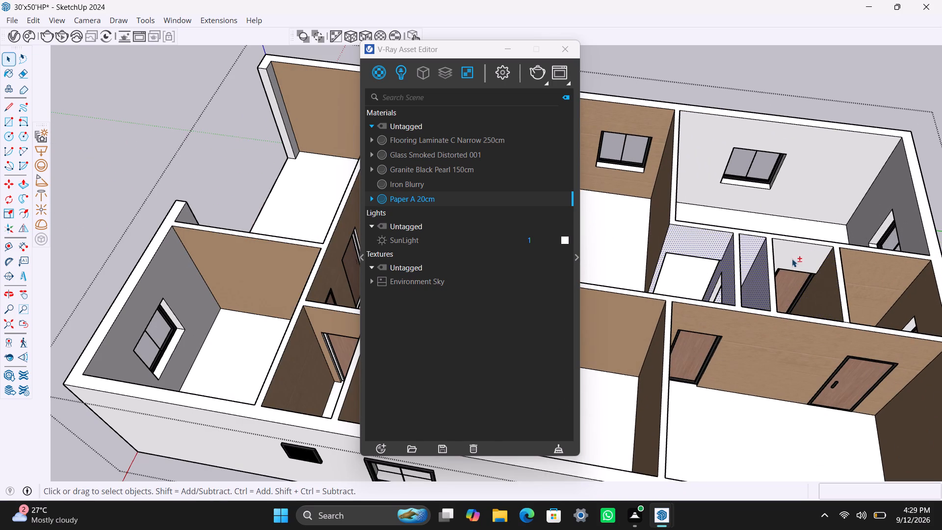
{"action": "left_click", "coordinate": [792, 259], "text": "shift"}
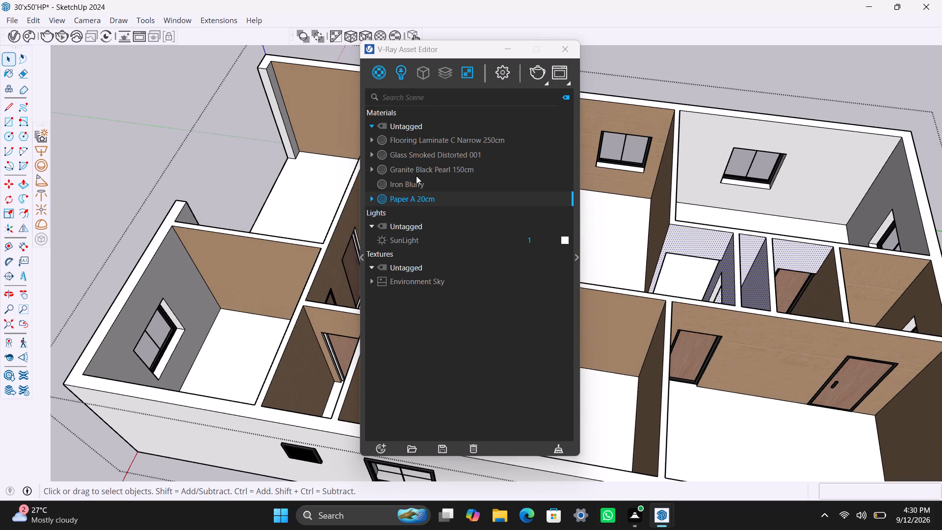
{"action": "right_click", "coordinate": [424, 195]}
{"action": "left_click", "coordinate": [440, 214]}
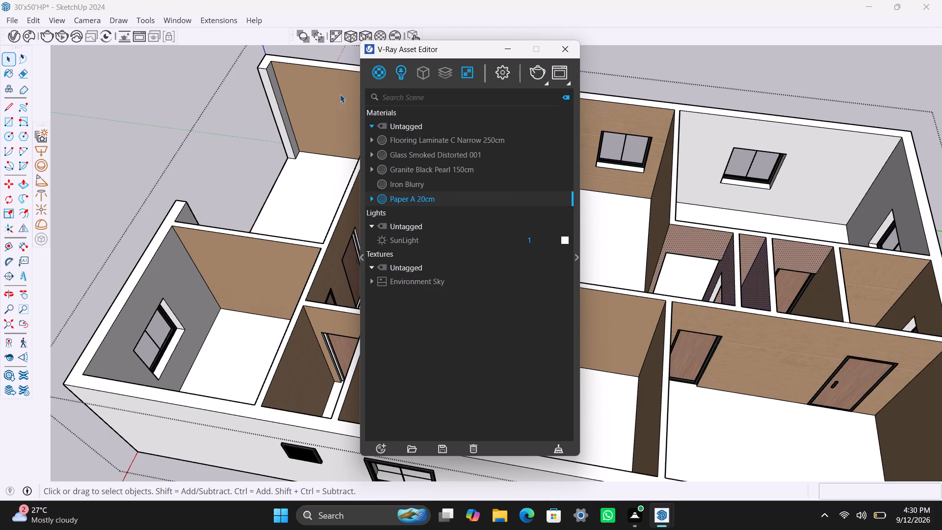
{"action": "left_click", "coordinate": [363, 33]}
Apply Paper A 20cm to the small compartments' opposite faces and the adjoining corner room's partition and long window walls, with bounding-box-fitted cubic projection.
{"action": "middle_click_drag", "start_coordinate": [759, 327], "coordinate": [759, 326]}
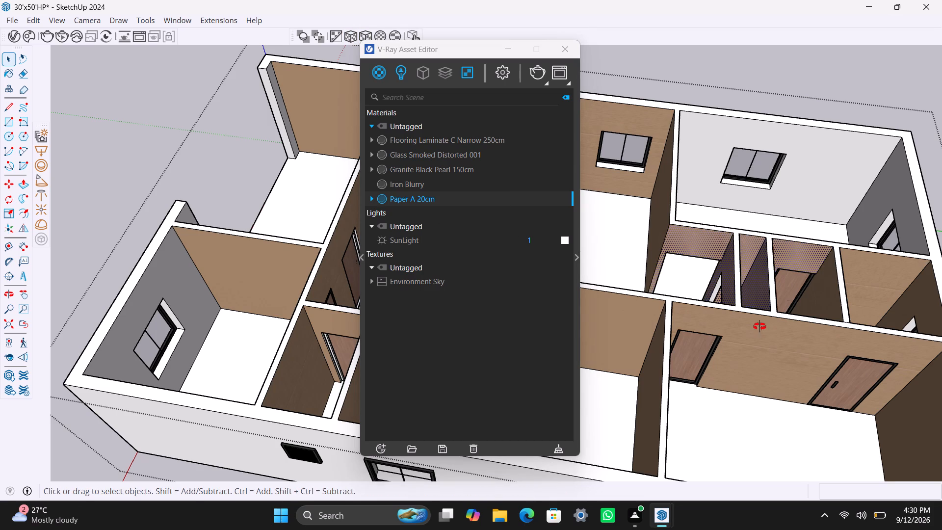
{"action": "middle_click_drag", "start_coordinate": [759, 326], "coordinate": [521, 248]}
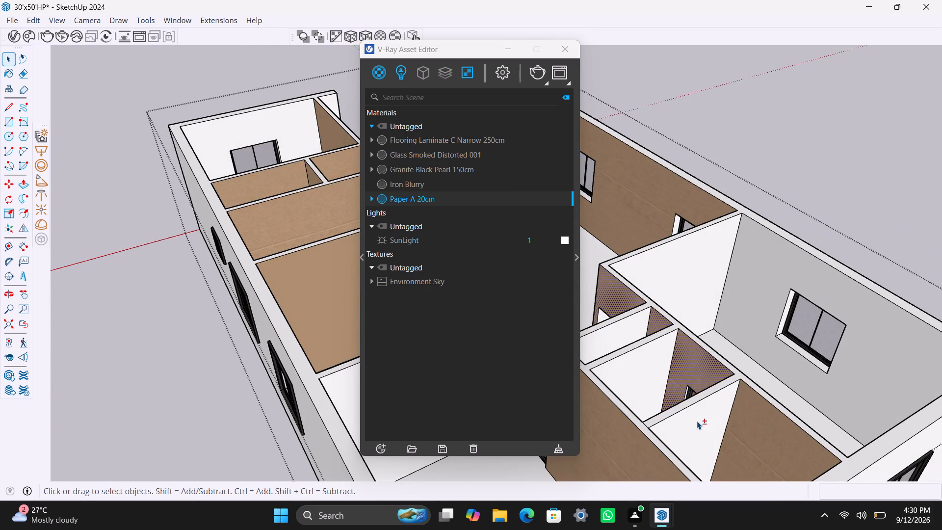
{"action": "left_click", "coordinate": [697, 421], "text": "shift"}
{"action": "left_click", "coordinate": [656, 383], "text": "shift"}
{"action": "left_click", "coordinate": [619, 334], "text": "shift"}
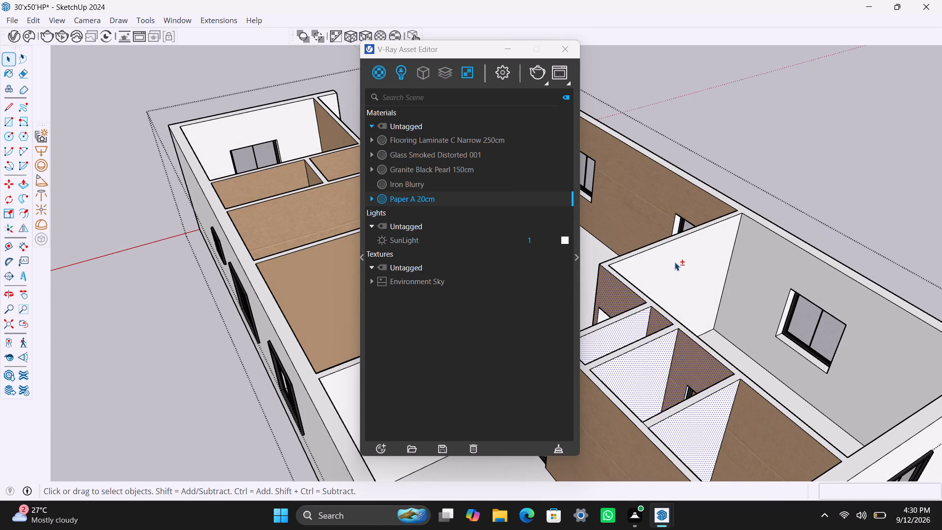
{"action": "left_click", "coordinate": [676, 261], "text": "shift"}
{"action": "left_click", "coordinate": [777, 278], "text": "shift"}
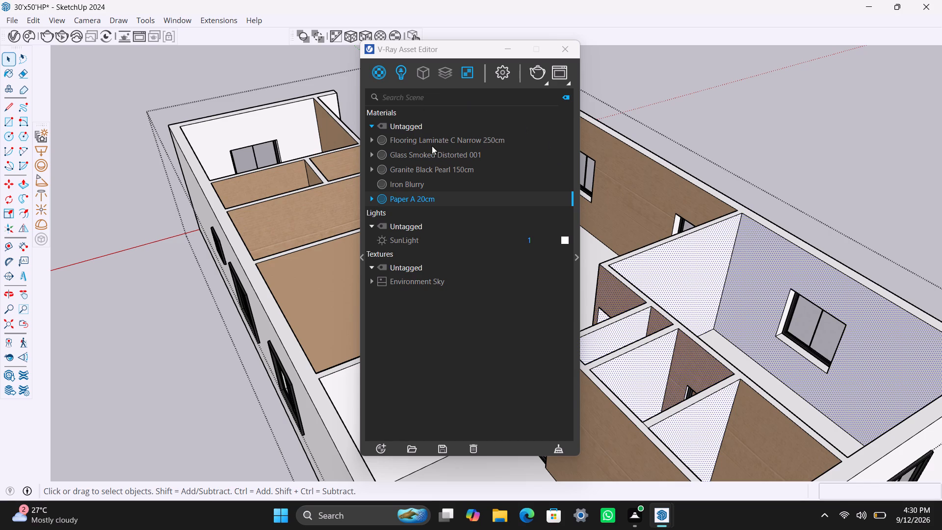
{"action": "right_click", "coordinate": [430, 196]}
{"action": "left_click", "coordinate": [448, 216]}
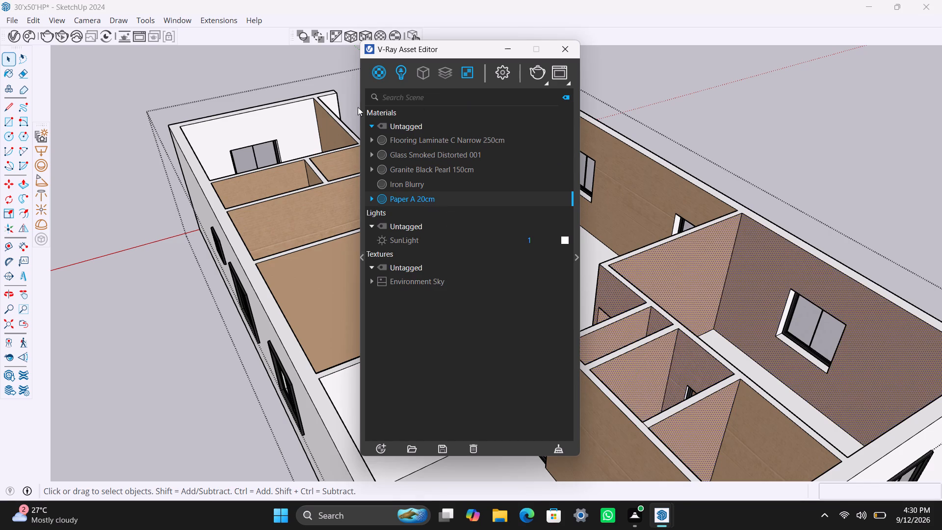
{"action": "left_click", "coordinate": [370, 34]}
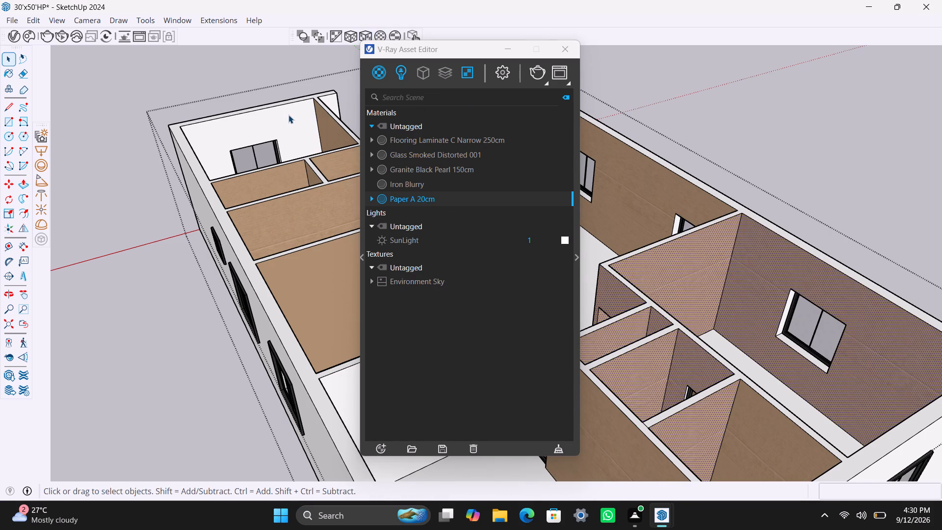
Apply Paper A 20cm to the window wall of the room at the house's opposite end, using cubic projection fitted to the bounding box.
{"action": "left_click", "coordinate": [288, 116]}
{"action": "right_click", "coordinate": [467, 200]}
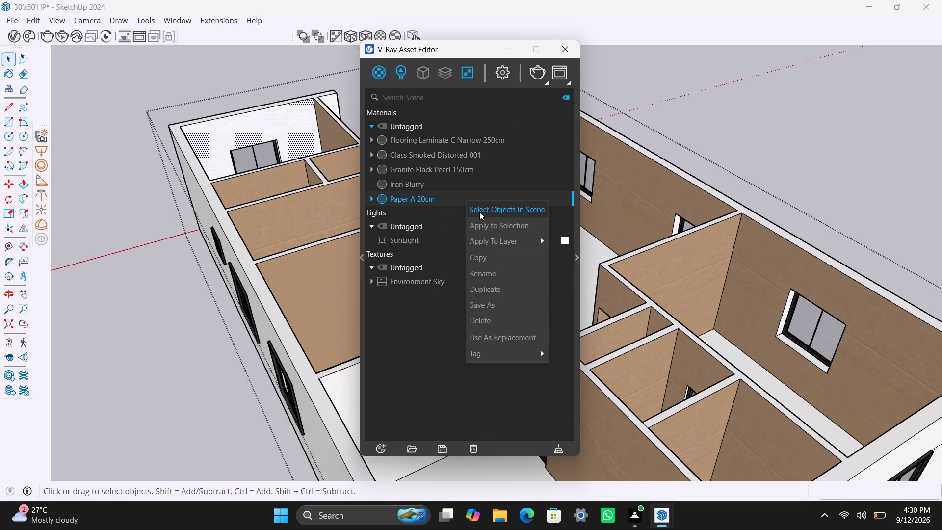
{"action": "left_click", "coordinate": [483, 225]}
{"action": "left_click", "coordinate": [367, 32]}
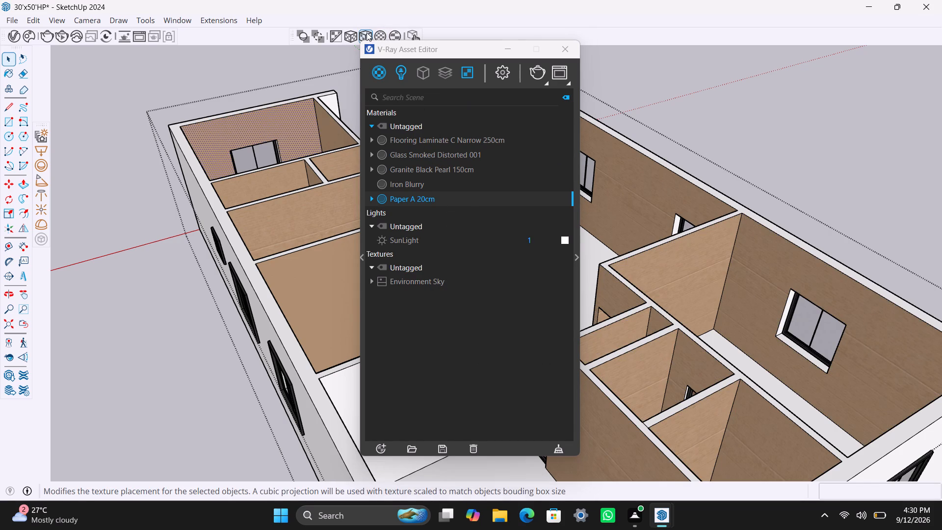
Apply Paper A 20cm to the bare partition wall in the corner bedroom, using cubic projection fitted to the bounding box.
{"action": "scroll", "coordinate": [717, 329], "scroll_direction": "down", "scroll_amount": 4}
{"action": "middle_click_drag", "start_coordinate": [755, 359], "coordinate": [681, 293], "text": "shift"}
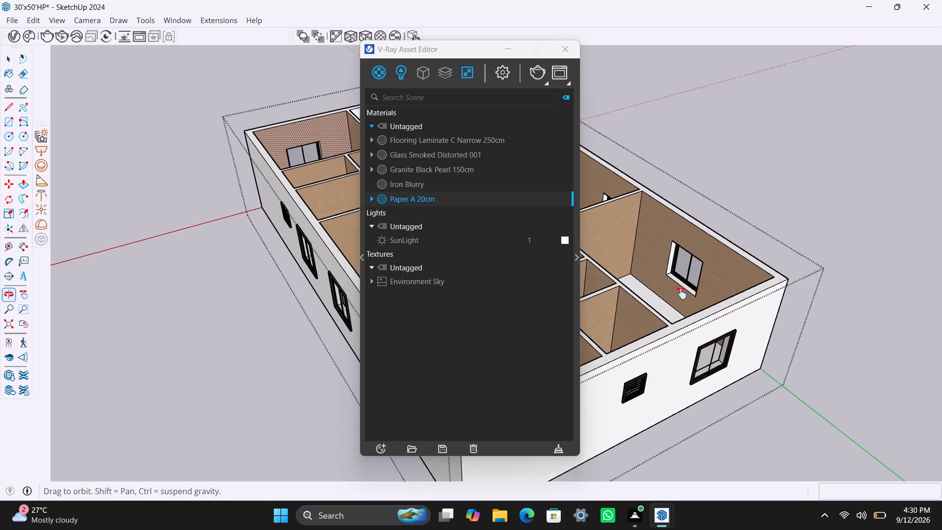
{"action": "middle_click_drag", "start_coordinate": [681, 293], "coordinate": [773, 257], "text": "shift"}
{"action": "scroll", "coordinate": [804, 299], "scroll_direction": "down", "scroll_amount": 5}
{"action": "left_click", "coordinate": [654, 277], "text": "shift"}
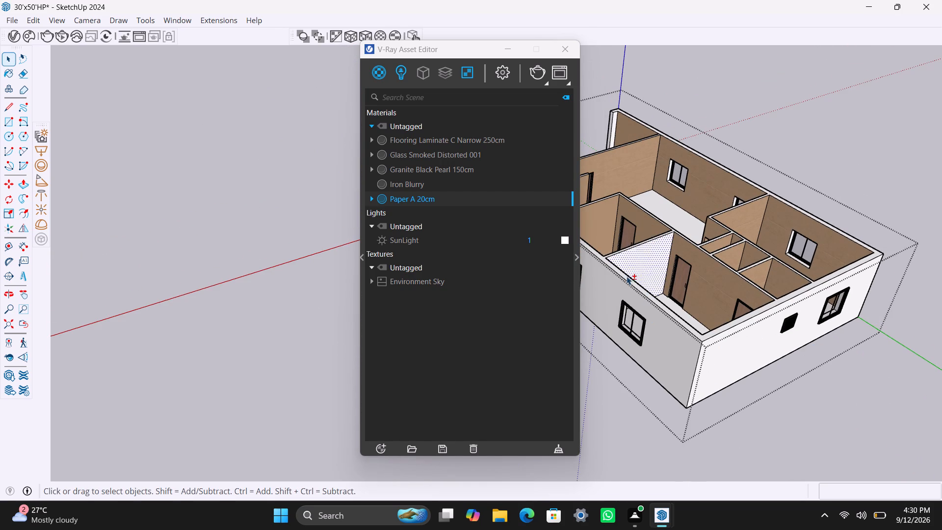
{"action": "right_click", "coordinate": [438, 203]}
{"action": "left_click", "coordinate": [449, 224]}
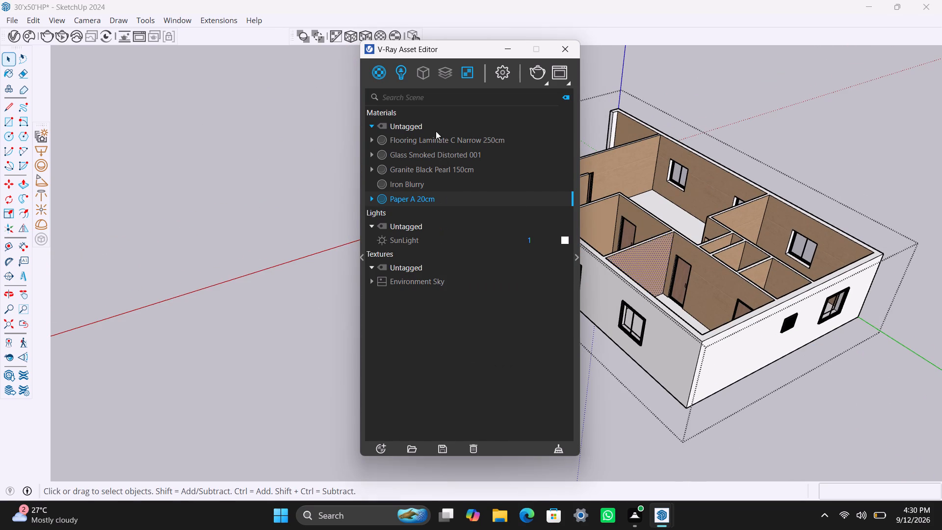
{"action": "left_click", "coordinate": [371, 32]}
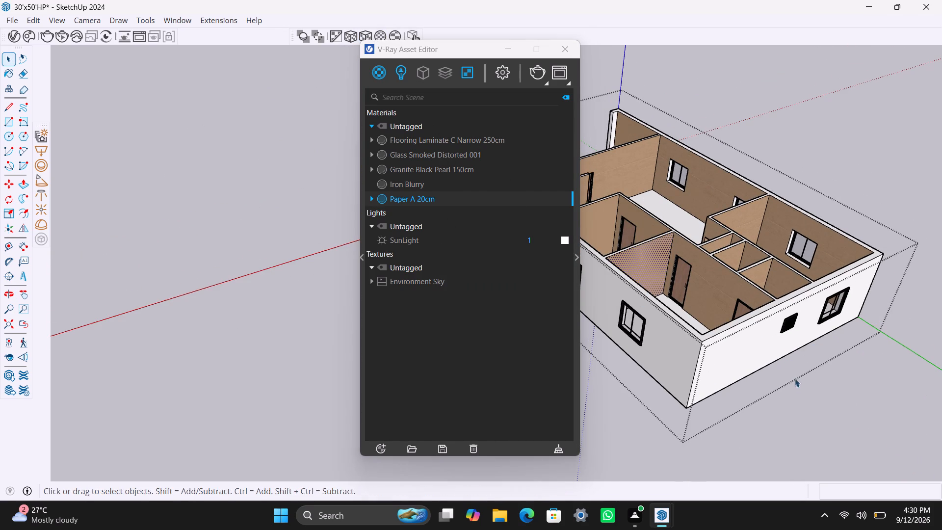
Apply Paper A 20cm to the small compartments' remaining white faces and the adjoining corner room's door wall, using cubic projection fitted to the bounding box.
{"action": "middle_click_drag", "start_coordinate": [799, 385], "coordinate": [383, 332]}
{"action": "scroll", "coordinate": [600, 318], "scroll_direction": "down", "scroll_amount": 5}
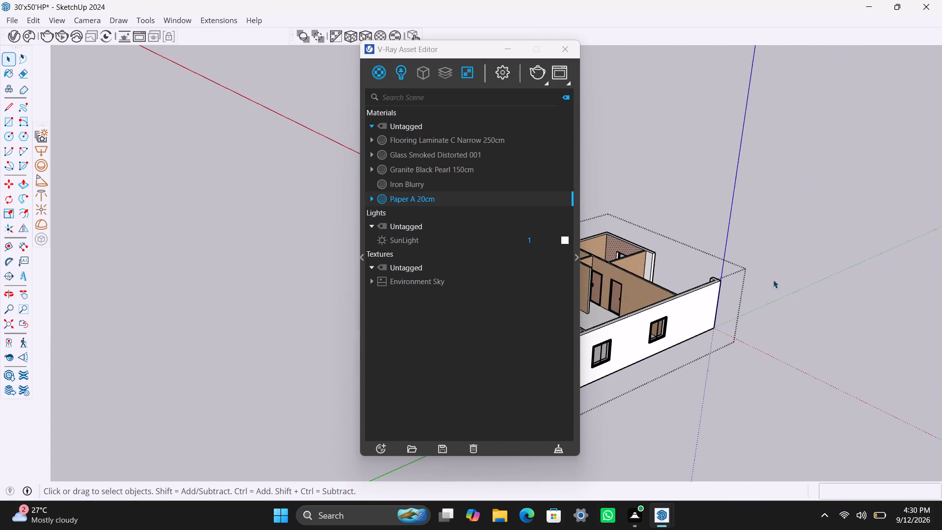
{"action": "middle_click_drag", "start_coordinate": [782, 290], "coordinate": [791, 233], "text": "shift"}
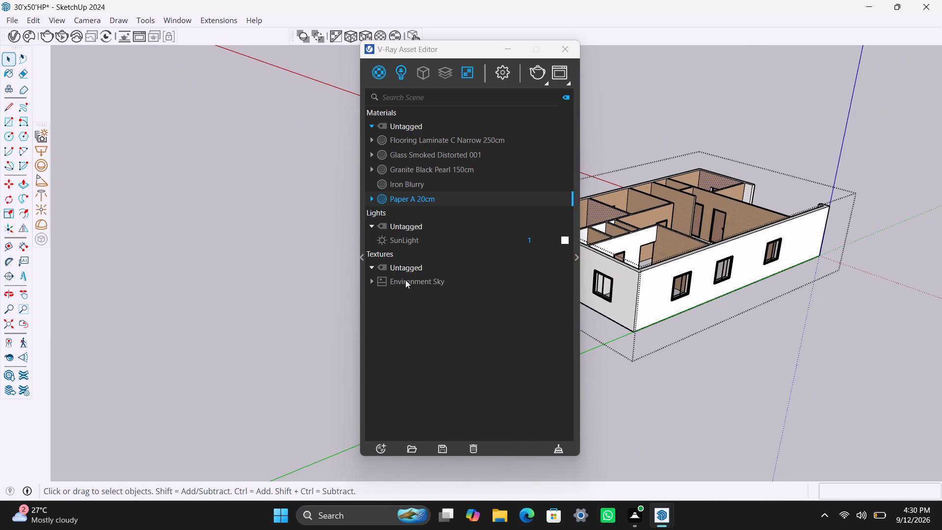
{"action": "middle_click_drag", "start_coordinate": [492, 264], "coordinate": [620, 251], "text": "shift"}
{"action": "scroll", "coordinate": [618, 241], "scroll_direction": "down", "scroll_amount": 3}
{"action": "middle_click_drag", "start_coordinate": [623, 239], "coordinate": [687, 307]}
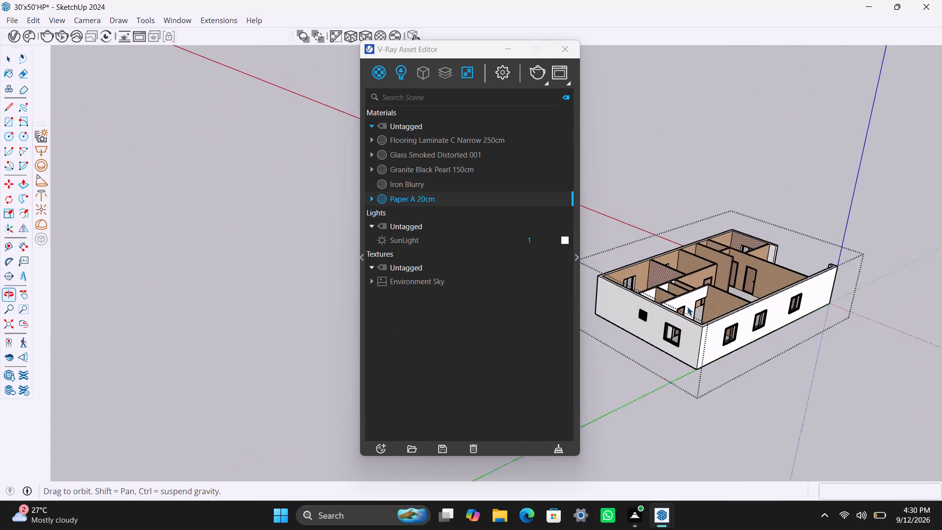
{"action": "scroll", "coordinate": [683, 301], "scroll_direction": "up", "scroll_amount": 11}
{"action": "left_click", "coordinate": [612, 299], "text": "shift"}
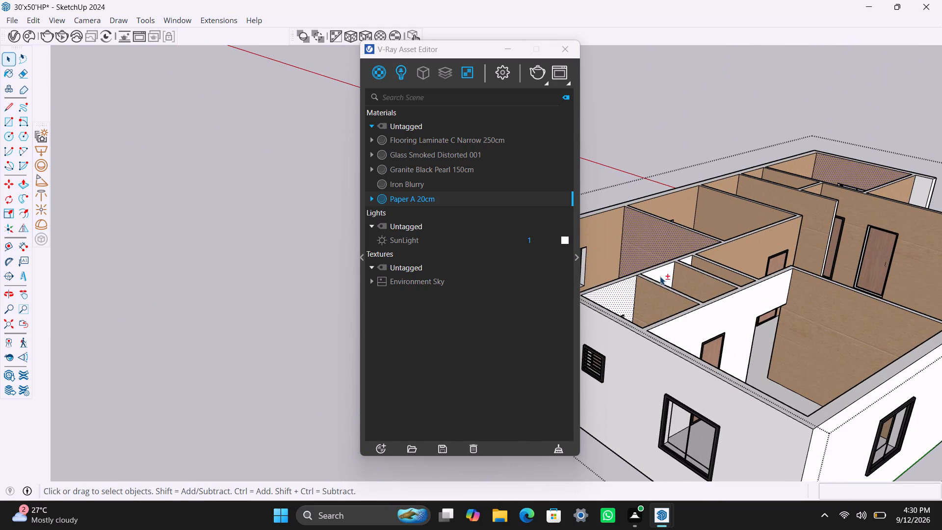
{"action": "left_click", "coordinate": [659, 276], "text": "shift"}
{"action": "left_click", "coordinate": [690, 259], "text": "shift"}
{"action": "left_click", "coordinate": [715, 319], "text": "shift"}
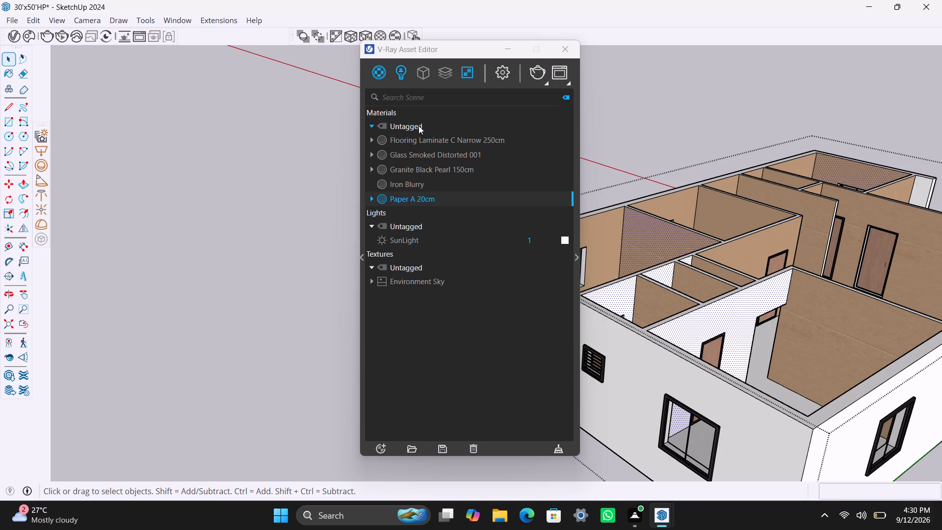
{"action": "right_click", "coordinate": [433, 197]}
{"action": "left_click", "coordinate": [454, 219]}
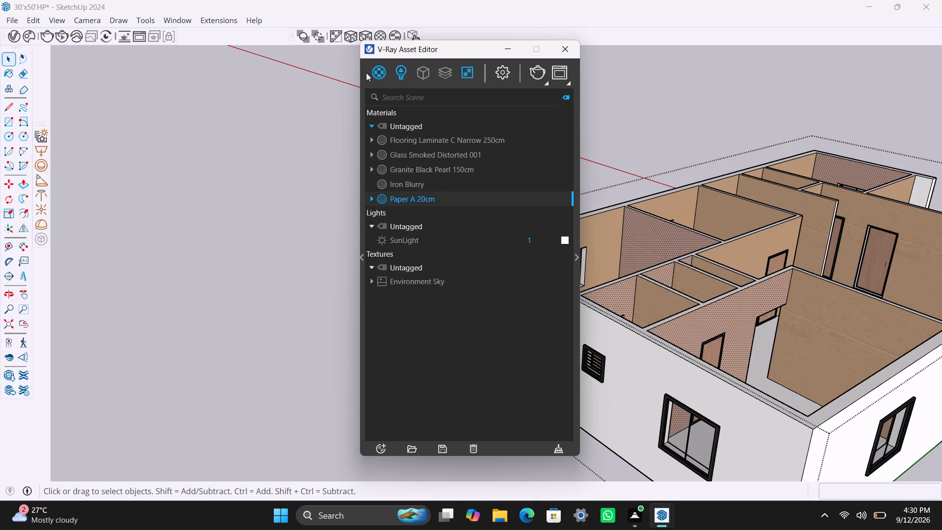
{"action": "left_click", "coordinate": [370, 31]}
Apply Paper A 20cm to the end window wall of the corner room beside the small compartments, using cubic projection fitted to the bounding box.
{"action": "scroll", "coordinate": [619, 266], "scroll_direction": "down", "scroll_amount": 10}
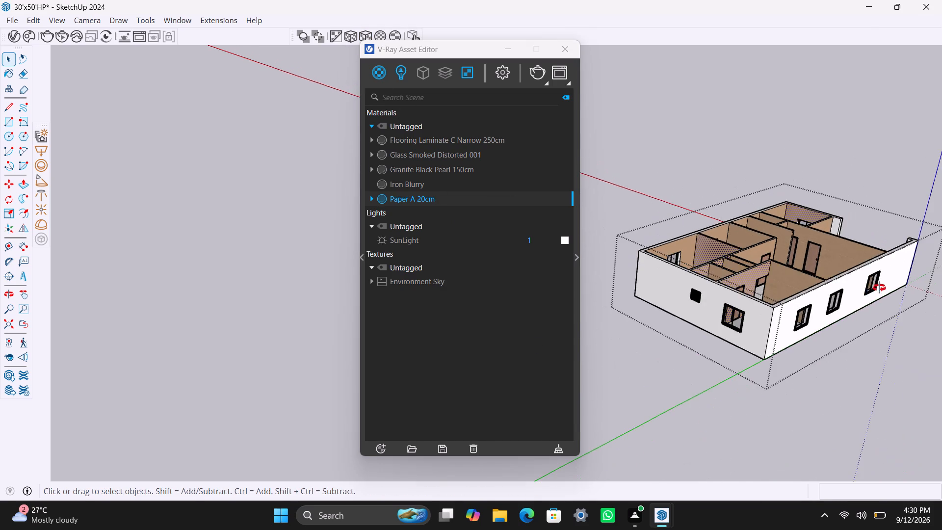
{"action": "middle_click_drag", "start_coordinate": [879, 288], "coordinate": [341, 268]}
{"action": "scroll", "coordinate": [274, 317], "scroll_direction": "up", "scroll_amount": 3}
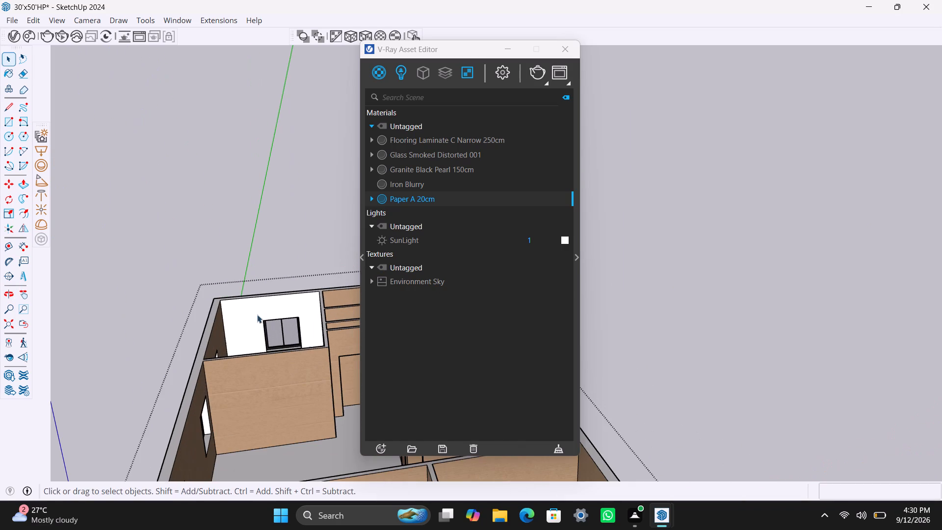
{"action": "left_click", "coordinate": [251, 313]}
{"action": "right_click", "coordinate": [432, 198]}
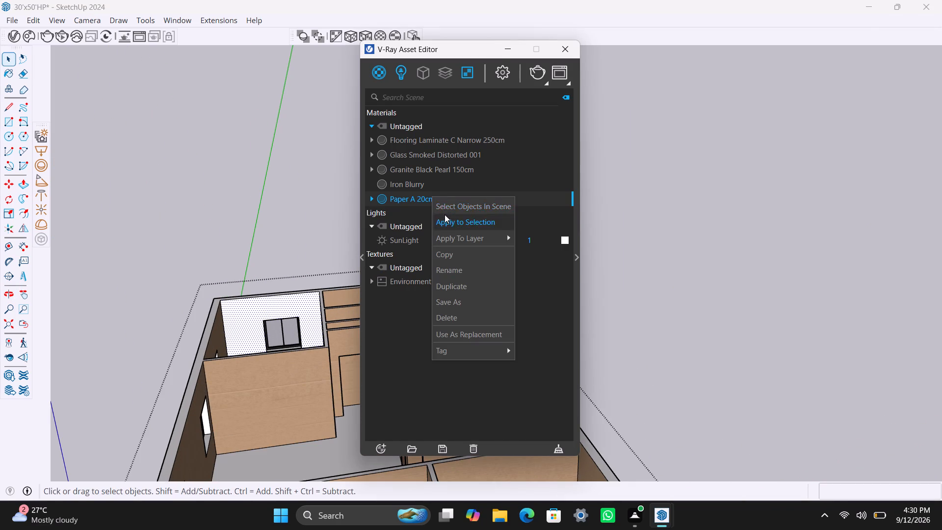
{"action": "left_click", "coordinate": [445, 215]}
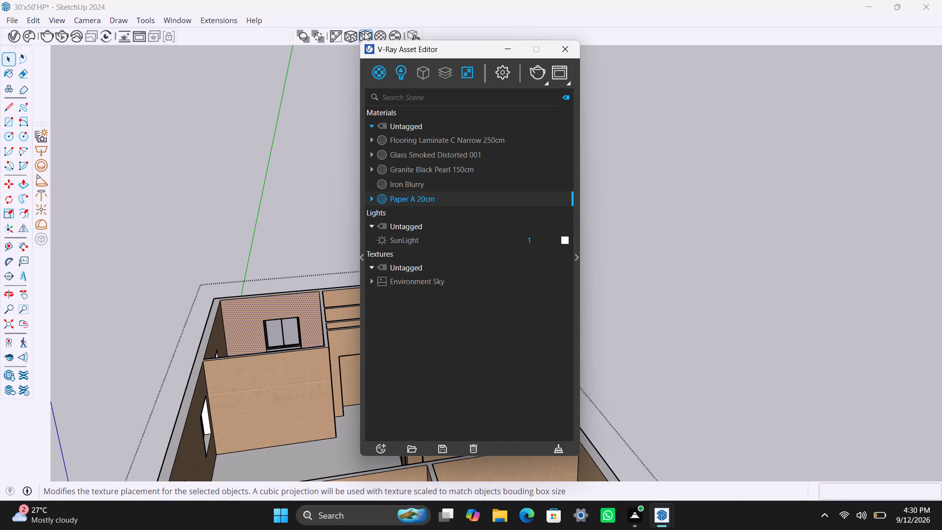
{"action": "left_click", "coordinate": [365, 31]}
Close the house group and unhide all hidden geometry to bring back the roof and parapet.
{"action": "scroll", "coordinate": [324, 228], "scroll_direction": "down", "scroll_amount": 20}
{"action": "scroll", "coordinate": [324, 228], "scroll_direction": "down", "scroll_amount": 3}
{"action": "middle_click_drag", "start_coordinate": [255, 354], "coordinate": [245, 335], "text": "shift"}
{"action": "scroll", "coordinate": [268, 332], "scroll_direction": "up", "scroll_amount": 10}
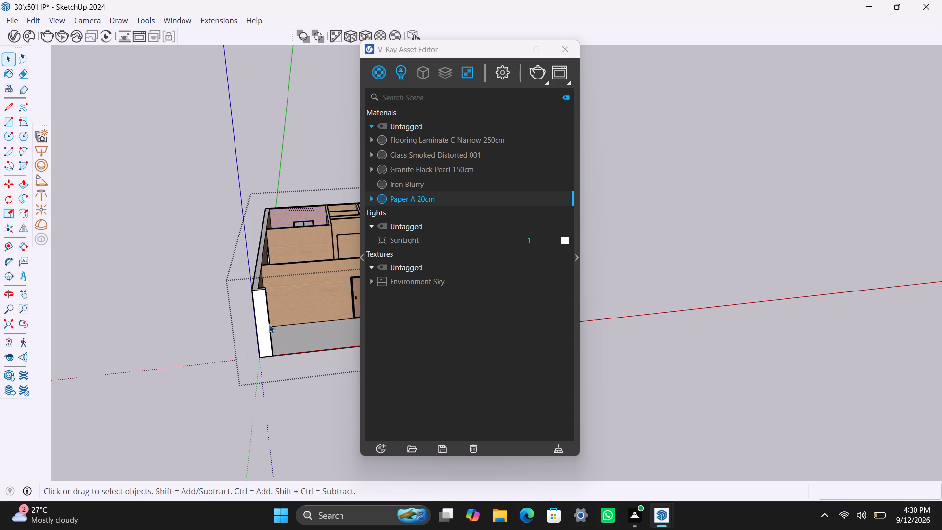
{"action": "scroll", "coordinate": [269, 324], "scroll_direction": "down", "scroll_amount": 11}
{"action": "left_click", "coordinate": [279, 372]}
{"action": "scroll", "coordinate": [320, 328], "scroll_direction": "up", "scroll_amount": 3}
{"action": "scroll", "coordinate": [321, 311], "scroll_direction": "down", "scroll_amount": 4}
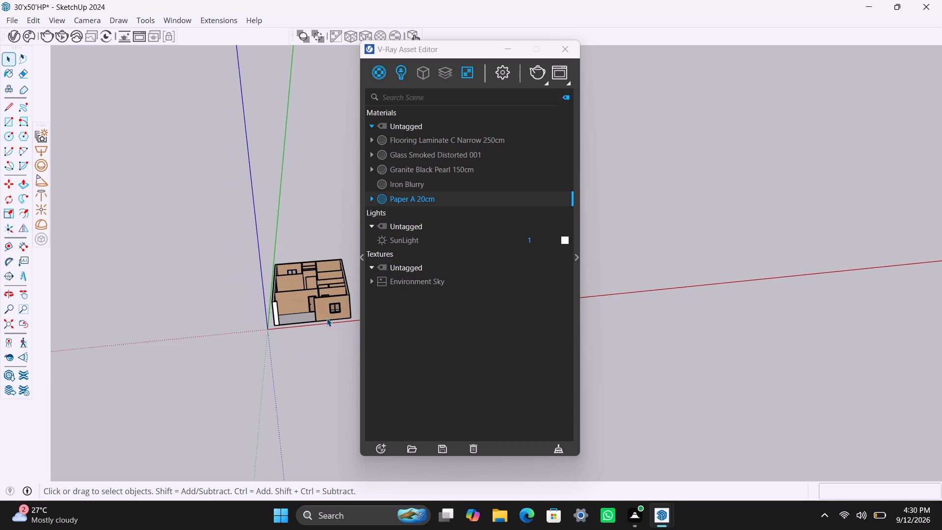
{"action": "left_click", "coordinate": [318, 350]}
{"action": "scroll", "coordinate": [326, 308], "scroll_direction": "up", "scroll_amount": 1}
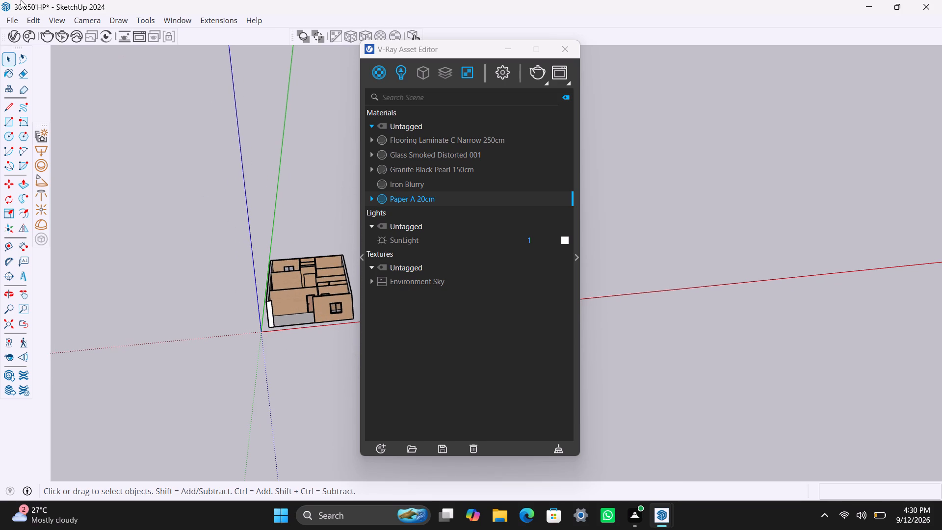
{"action": "left_click", "coordinate": [35, 17]}
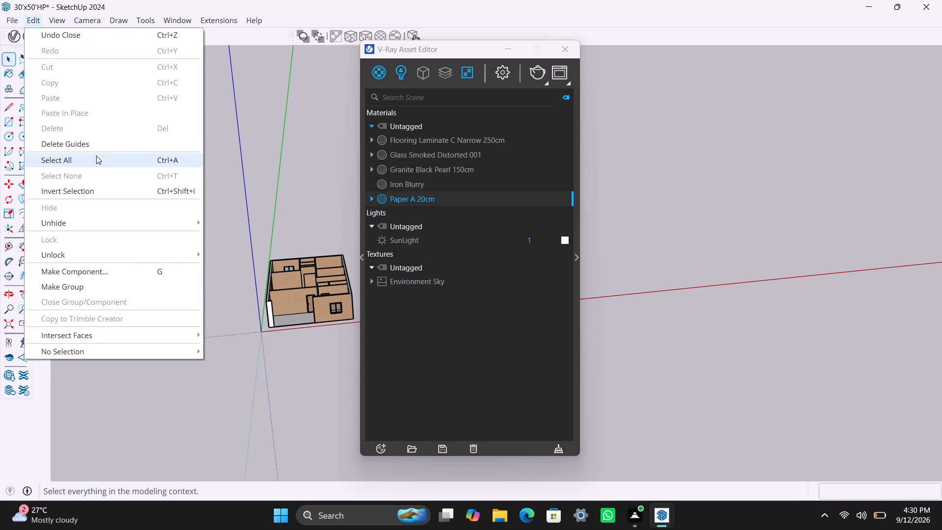
{"action": "left_click", "coordinate": [153, 223]}
{"action": "left_click", "coordinate": [228, 247]}
{"action": "left_click", "coordinate": [290, 330]}
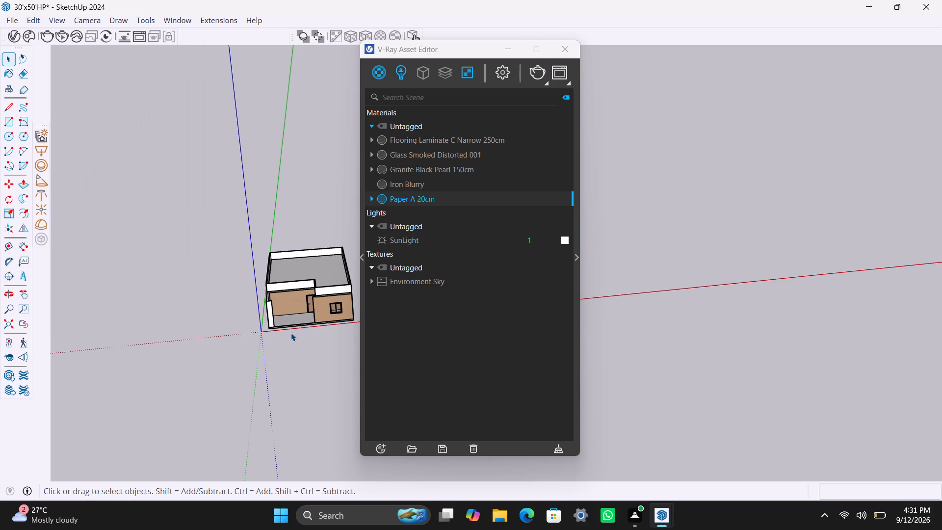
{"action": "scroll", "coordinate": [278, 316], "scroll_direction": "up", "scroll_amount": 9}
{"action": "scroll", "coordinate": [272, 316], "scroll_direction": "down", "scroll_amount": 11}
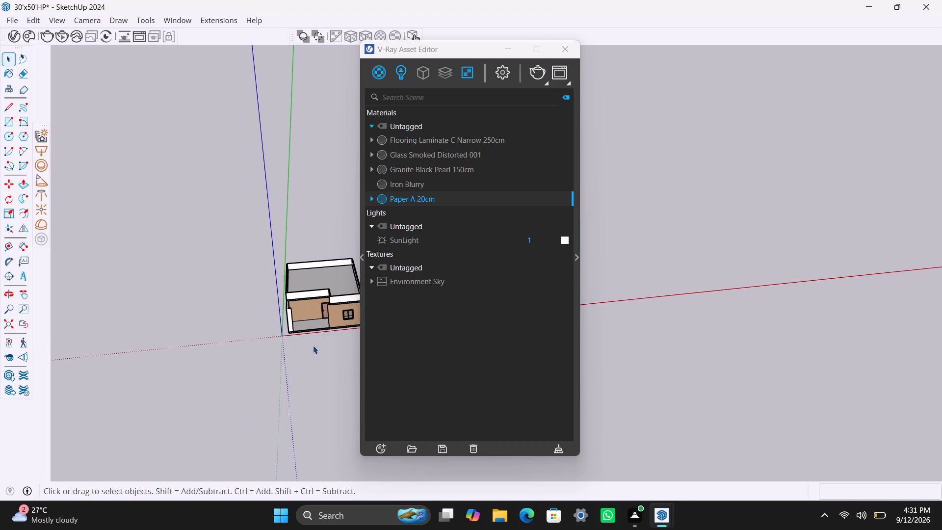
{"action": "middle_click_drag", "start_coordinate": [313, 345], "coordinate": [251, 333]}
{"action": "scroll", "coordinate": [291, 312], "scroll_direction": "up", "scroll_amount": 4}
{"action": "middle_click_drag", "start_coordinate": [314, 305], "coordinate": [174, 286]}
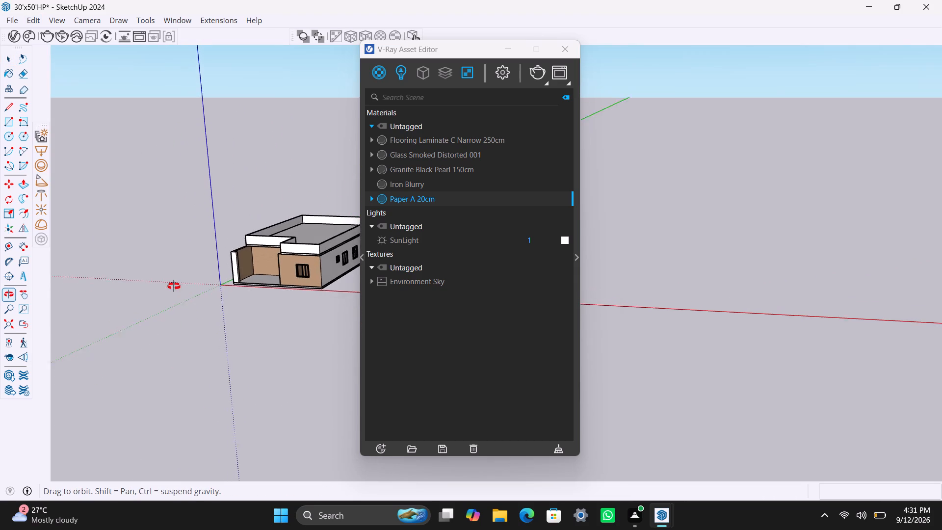
Open the house group for editing from its front side.
{"action": "middle_click_drag", "start_coordinate": [174, 286], "coordinate": [300, 288]}
{"action": "scroll", "coordinate": [262, 307], "scroll_direction": "up", "scroll_amount": 2}
{"action": "middle_click_drag", "start_coordinate": [262, 307], "coordinate": [263, 307]}
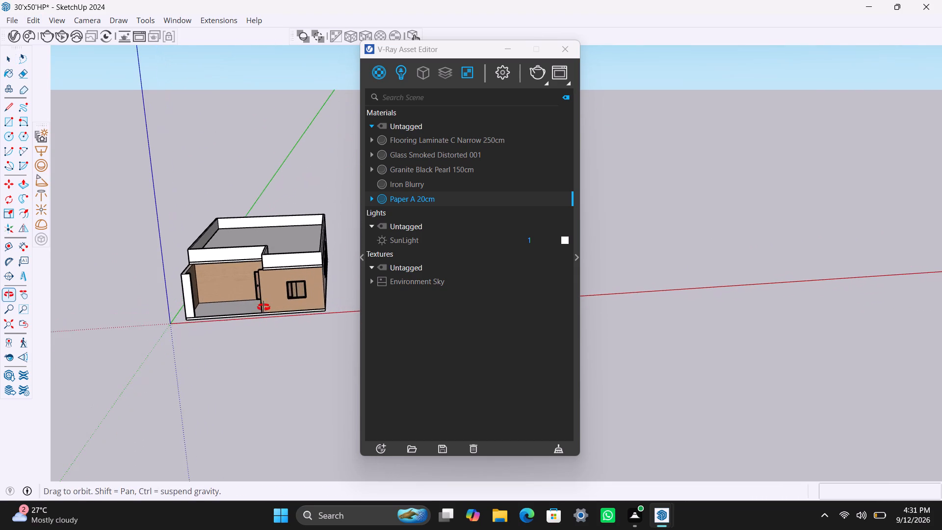
{"action": "middle_click_drag", "start_coordinate": [263, 307], "coordinate": [291, 310]}
{"action": "left_click", "coordinate": [285, 298]}
{"action": "double_click", "coordinate": [285, 298]}
{"action": "left_click", "coordinate": [285, 297]}
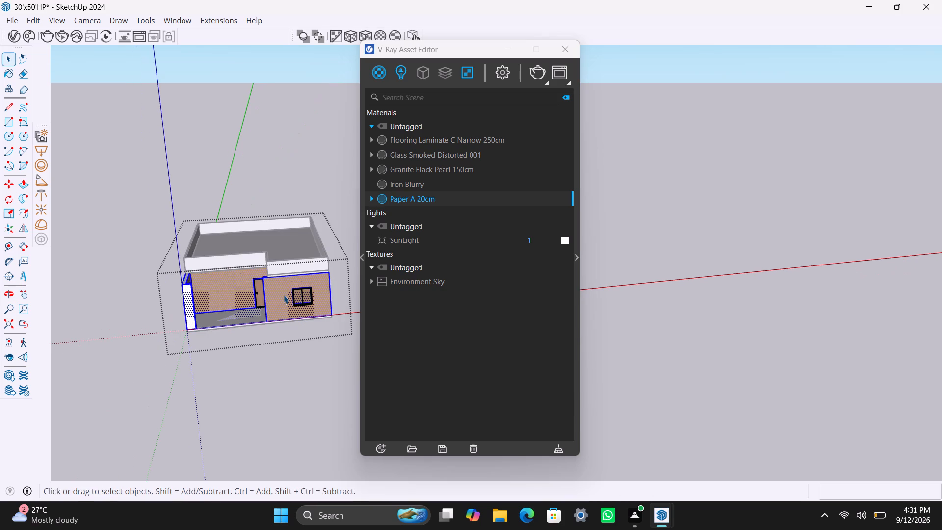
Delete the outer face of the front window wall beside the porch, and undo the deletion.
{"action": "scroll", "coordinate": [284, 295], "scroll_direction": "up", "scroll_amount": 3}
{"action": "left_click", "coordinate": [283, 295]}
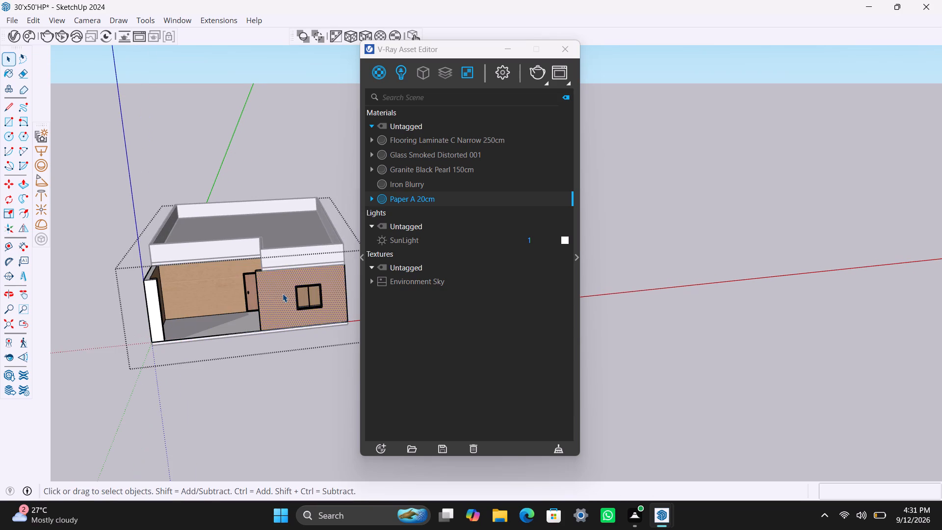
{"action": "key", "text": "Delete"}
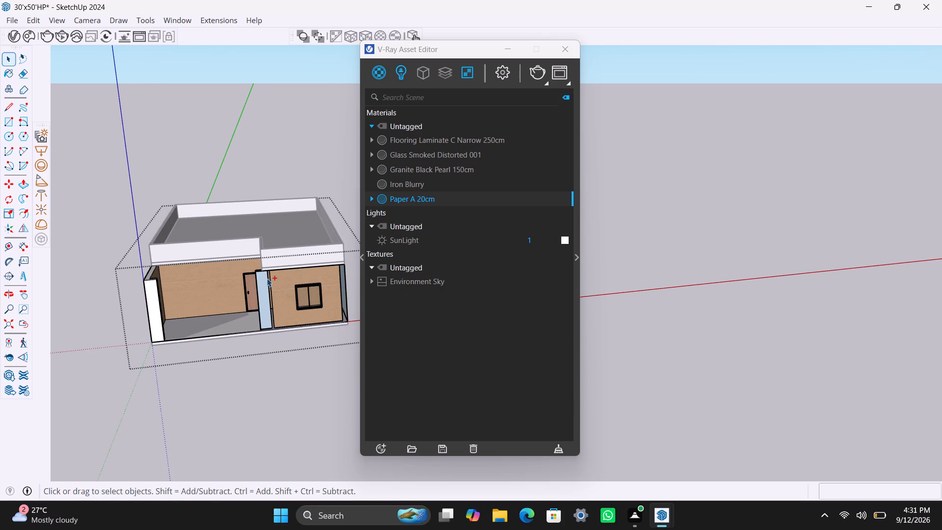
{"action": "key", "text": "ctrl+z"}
With the front window wall's outer face reselected, download Plaster White Smooth 300cm from Chaos Cosmos's stone materials and import it into the scene.
{"action": "scroll", "coordinate": [271, 291], "scroll_direction": "up", "scroll_amount": 3}
{"action": "left_click", "coordinate": [271, 291]}
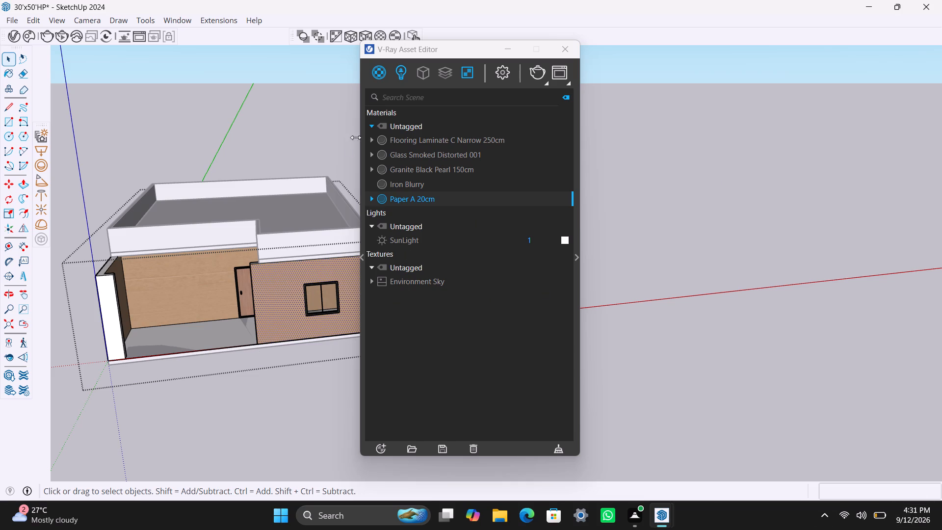
{"action": "left_click", "coordinate": [27, 37]}
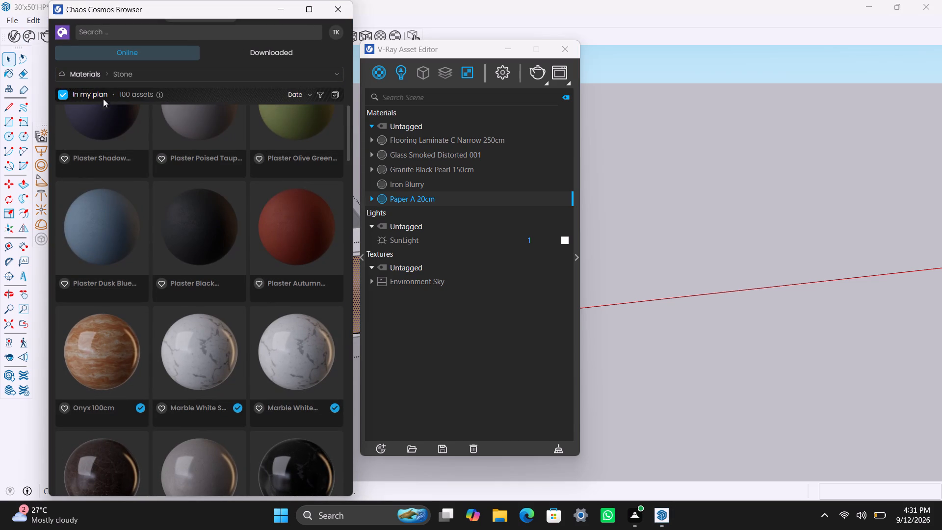
{"action": "scroll", "coordinate": [220, 313], "scroll_direction": "down", "scroll_amount": 4}
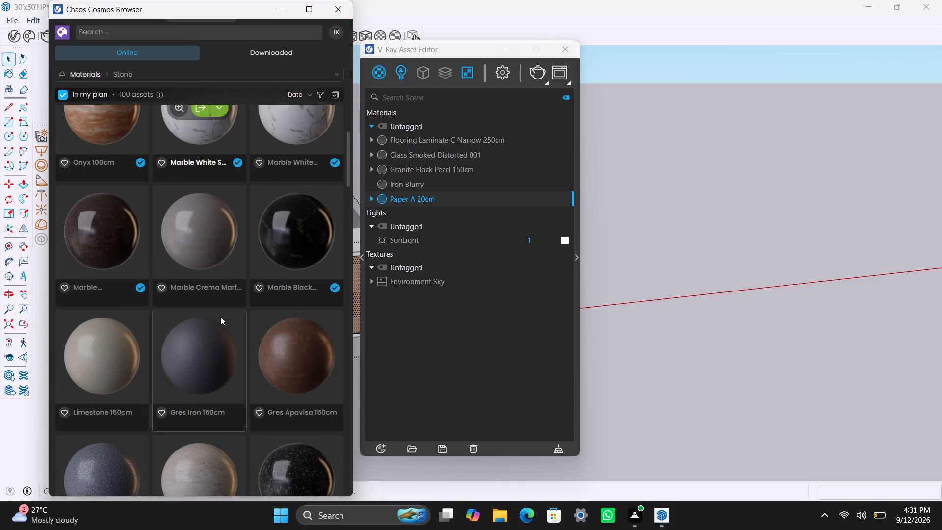
{"action": "scroll", "coordinate": [220, 317], "scroll_direction": "down", "scroll_amount": 3}
{"action": "scroll", "coordinate": [282, 371], "scroll_direction": "down", "scroll_amount": 5}
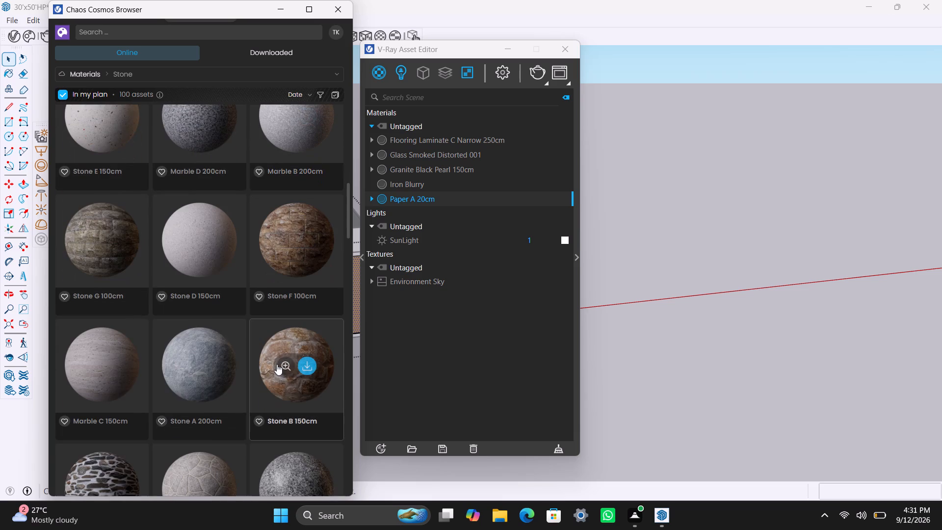
{"action": "scroll", "coordinate": [216, 258], "scroll_direction": "down", "scroll_amount": 12}
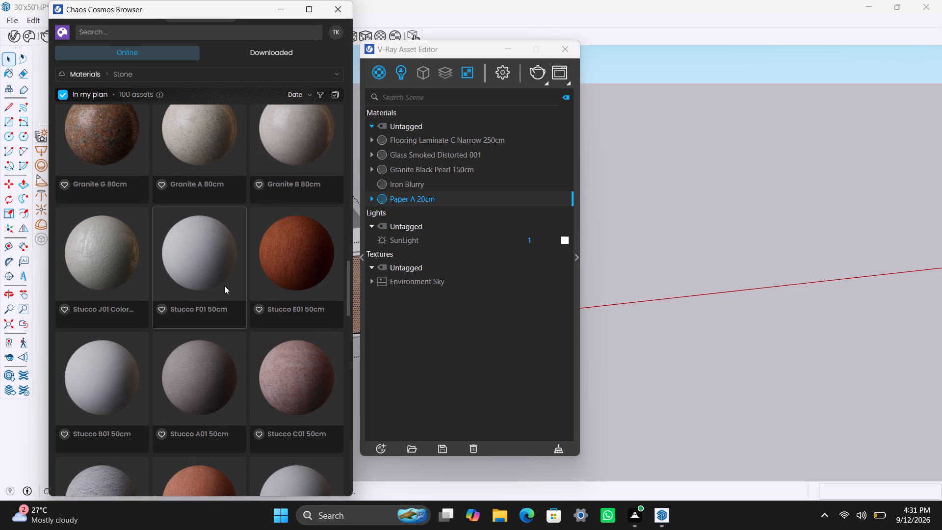
{"action": "scroll", "coordinate": [224, 289], "scroll_direction": "down", "scroll_amount": 4}
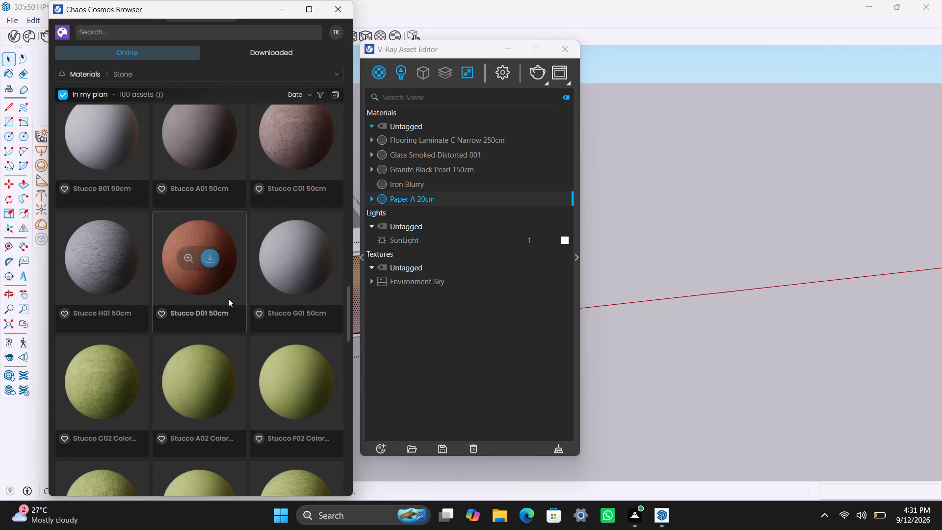
{"action": "scroll", "coordinate": [238, 301], "scroll_direction": "up", "scroll_amount": 18}
{"action": "scroll", "coordinate": [236, 241], "scroll_direction": "up", "scroll_amount": 5}
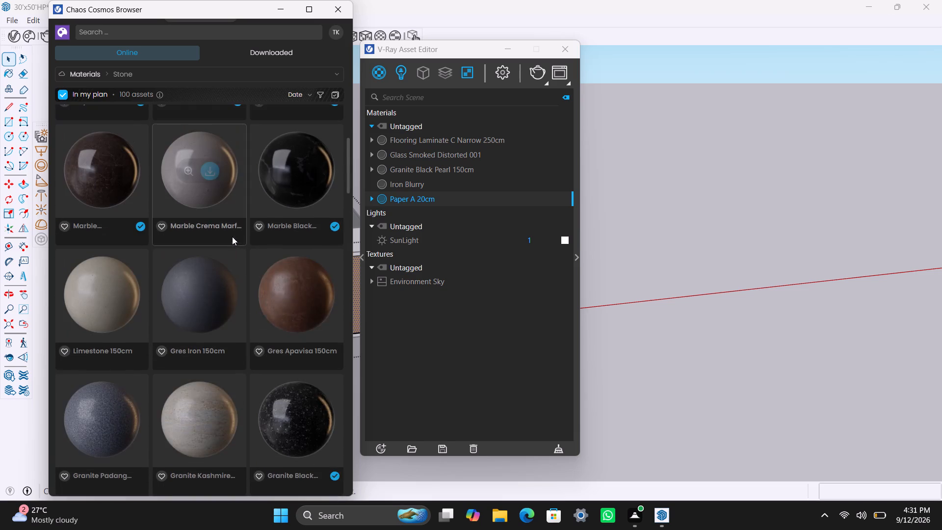
{"action": "scroll", "coordinate": [232, 237], "scroll_direction": "up", "scroll_amount": 8}
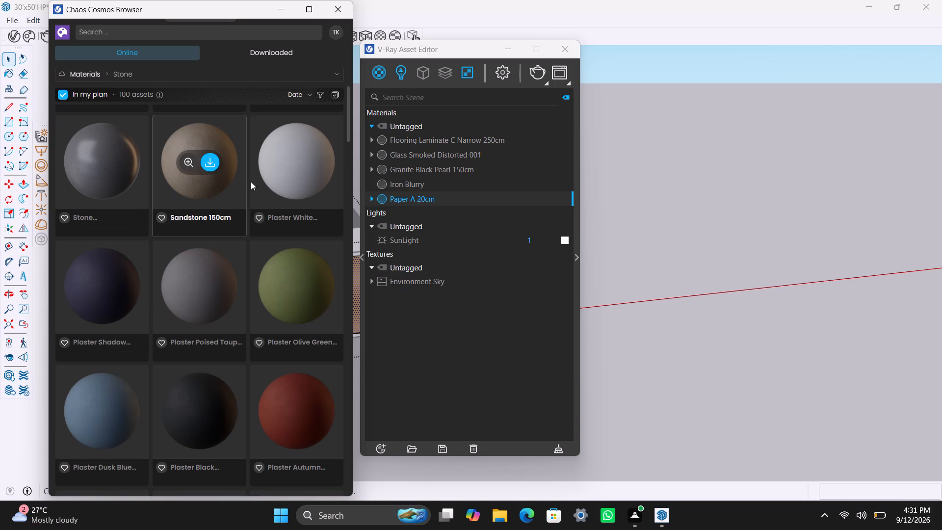
{"action": "left_click", "coordinate": [305, 162]}
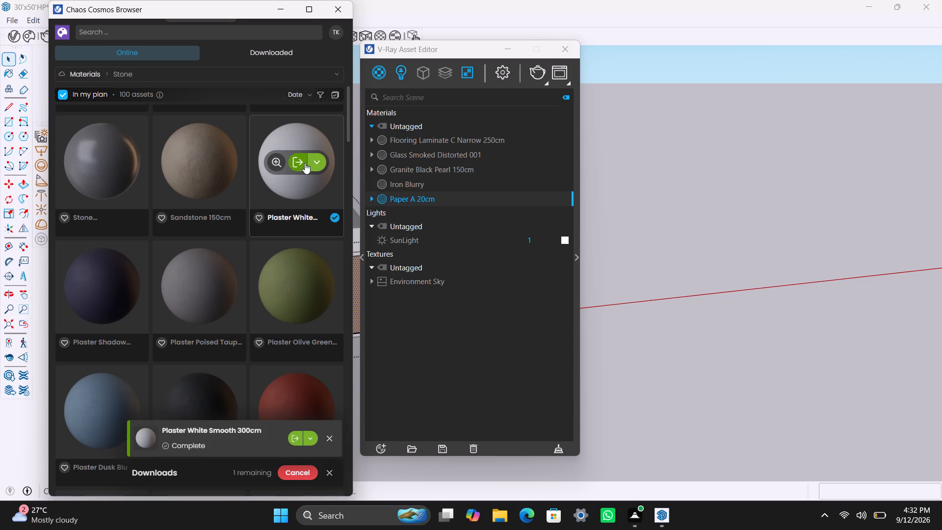
{"action": "left_click", "coordinate": [297, 160]}
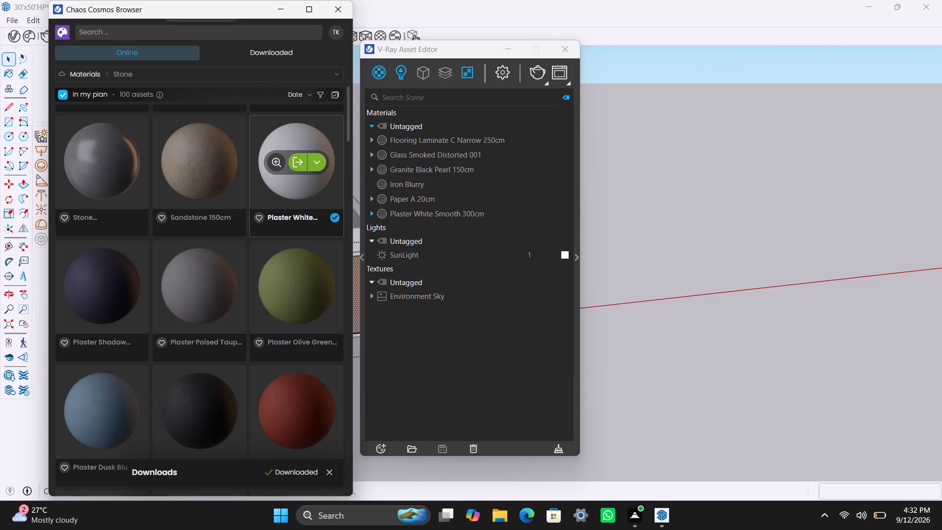
{"action": "left_click", "coordinate": [266, 7]}
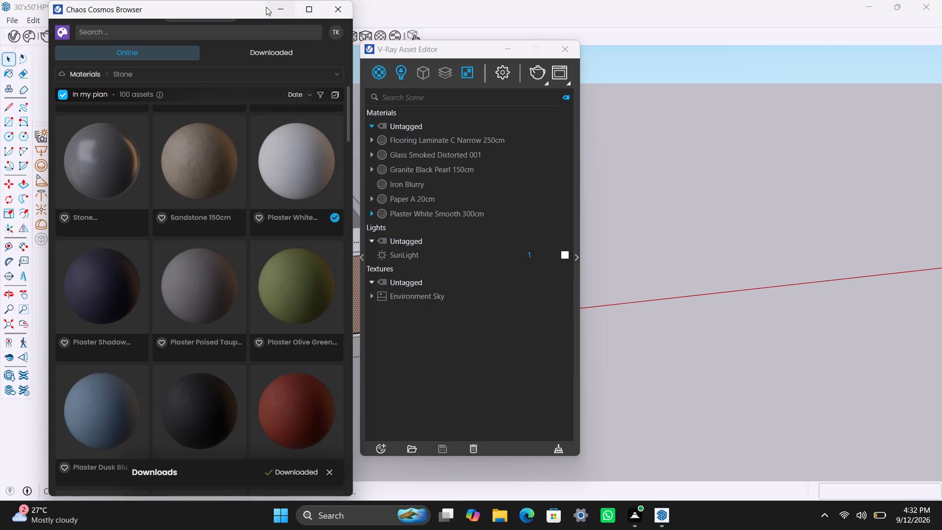
Apply Plaster White Smooth 300cm to the front window wall's outer face and close the house group.
{"action": "scroll", "coordinate": [277, 302], "scroll_direction": "up", "scroll_amount": 2}
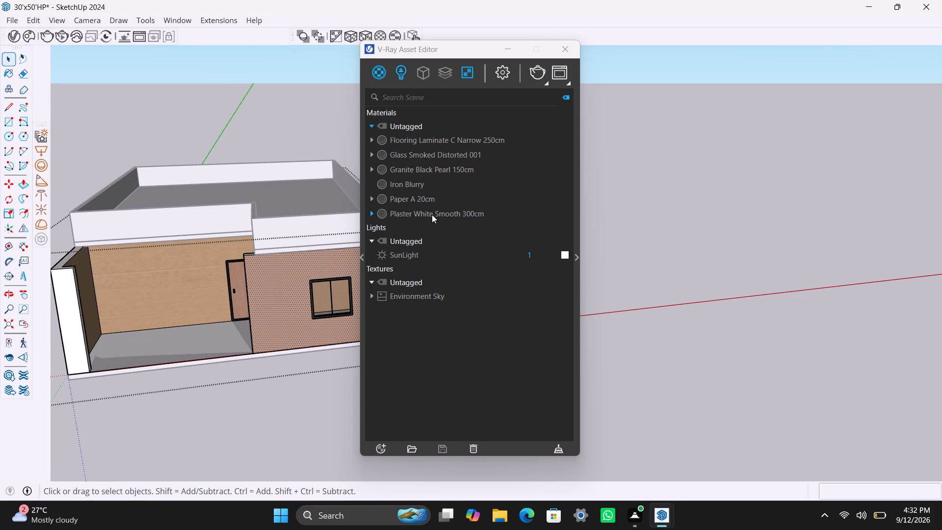
{"action": "left_click", "coordinate": [432, 214]}
{"action": "right_click", "coordinate": [432, 214]}
{"action": "left_click", "coordinate": [461, 236]}
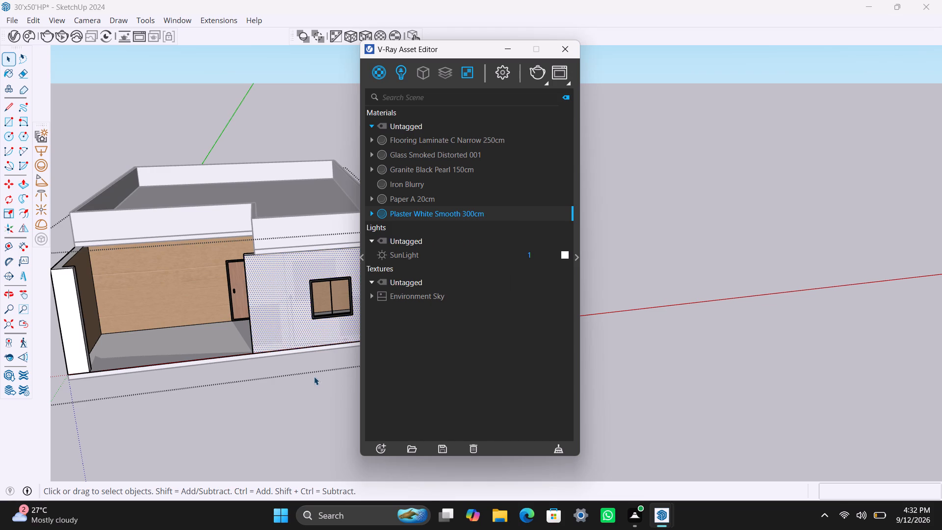
{"action": "left_click", "coordinate": [317, 379]}
{"action": "right_click", "coordinate": [288, 316]}
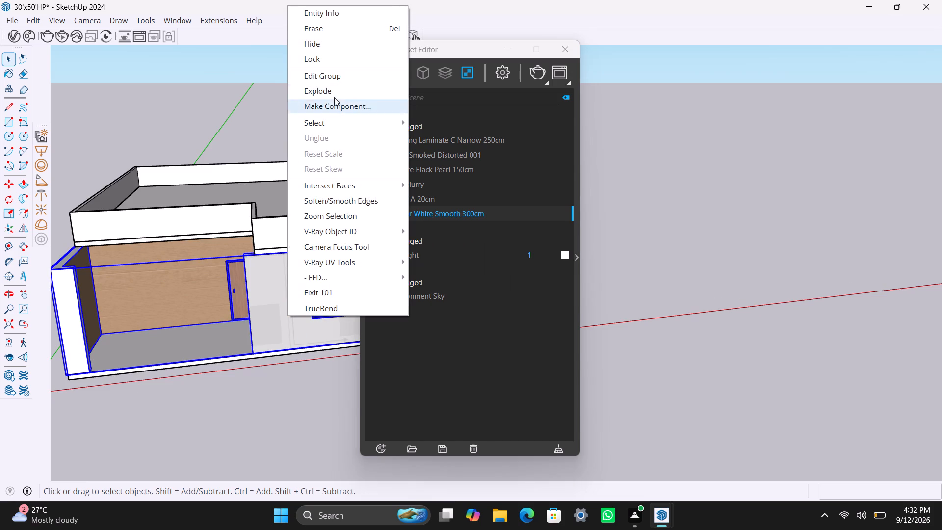
{"action": "left_click", "coordinate": [811, 259]}
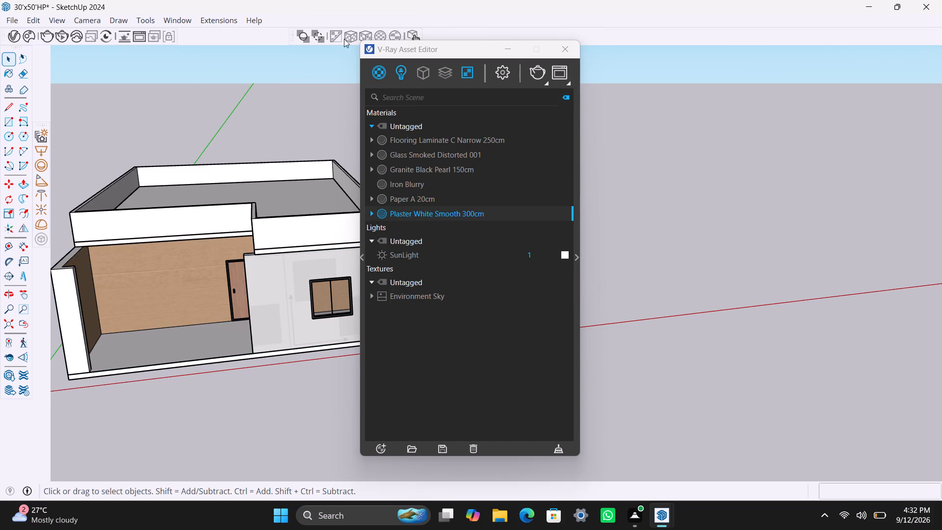
{"action": "left_click", "coordinate": [365, 38]}
Apply Plaster White Smooth 300cm to the roof and parapet group, using cubic projection fitted to the bounding box.
{"action": "left_click", "coordinate": [299, 219]}
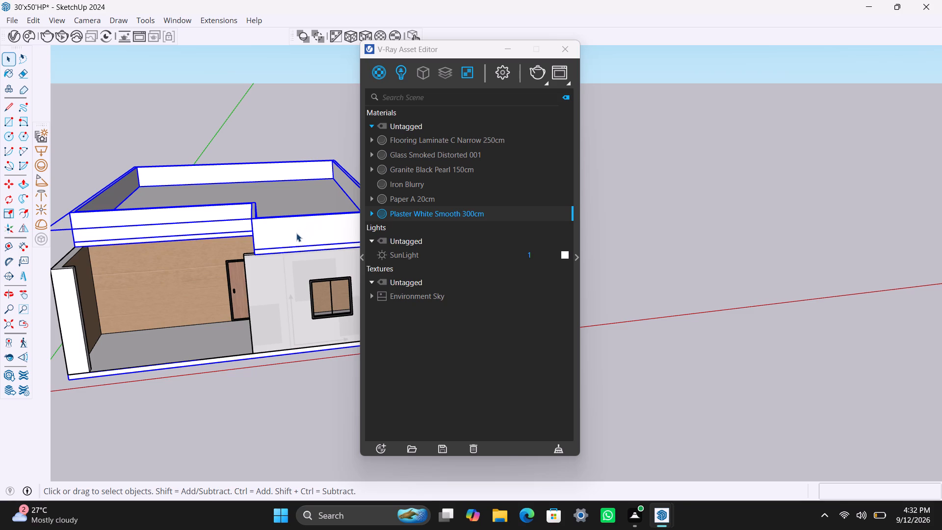
{"action": "right_click", "coordinate": [420, 213]}
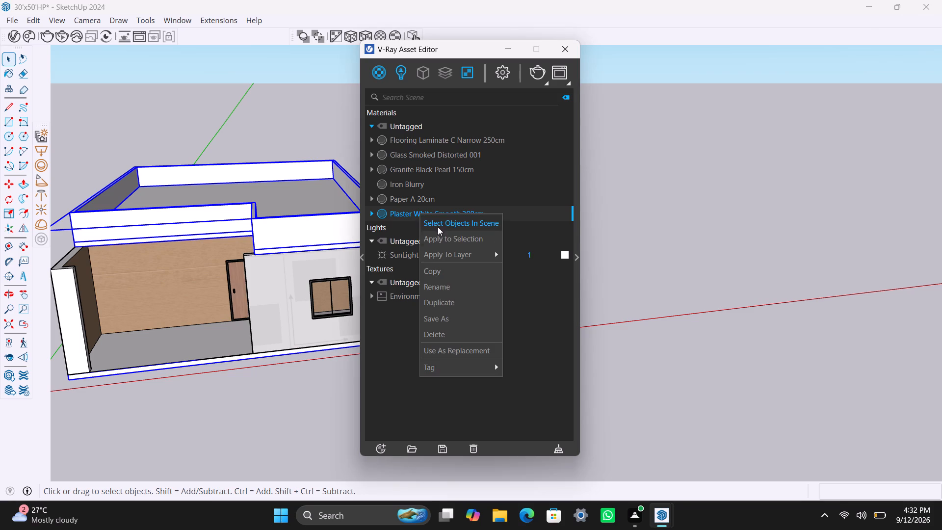
{"action": "left_click", "coordinate": [444, 235]}
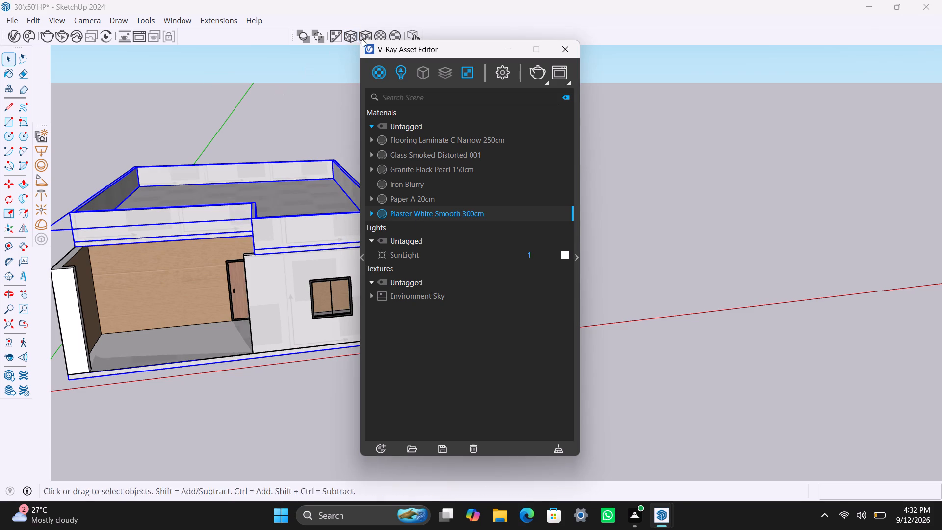
{"action": "left_click", "coordinate": [364, 38]}
Reopen the house group and apply Plaster White Smooth 300cm to the porch side wall's front end face, using cubic projection fitted to the bounding box.
{"action": "left_click", "coordinate": [69, 293]}
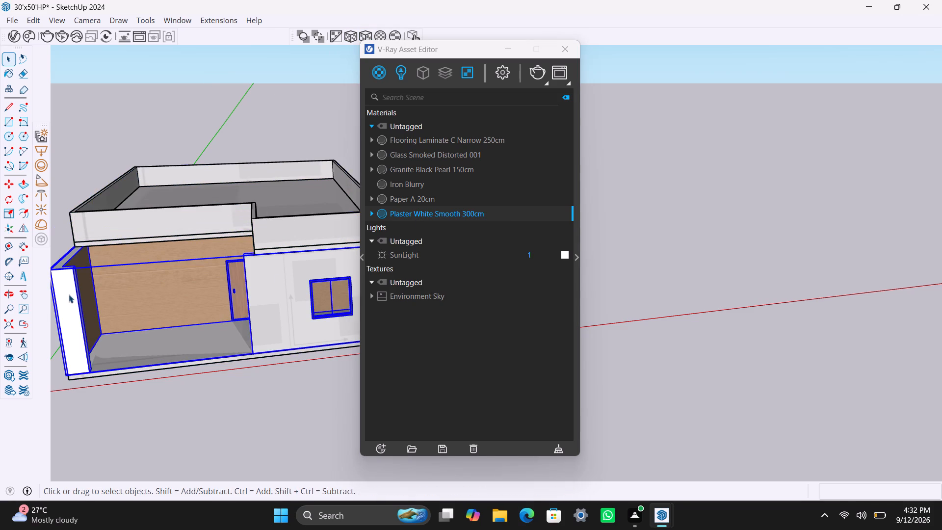
{"action": "double_click", "coordinate": [69, 294]}
{"action": "left_click", "coordinate": [69, 294]}
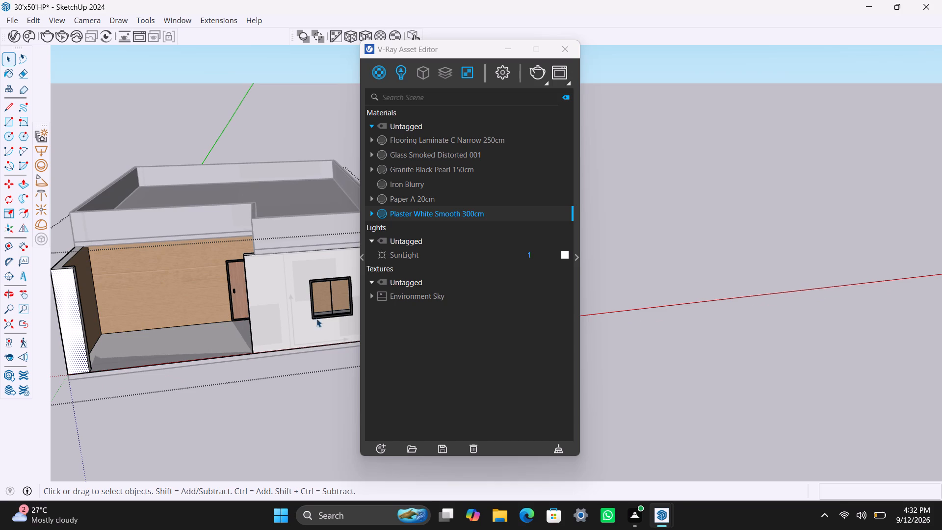
{"action": "right_click", "coordinate": [443, 214]}
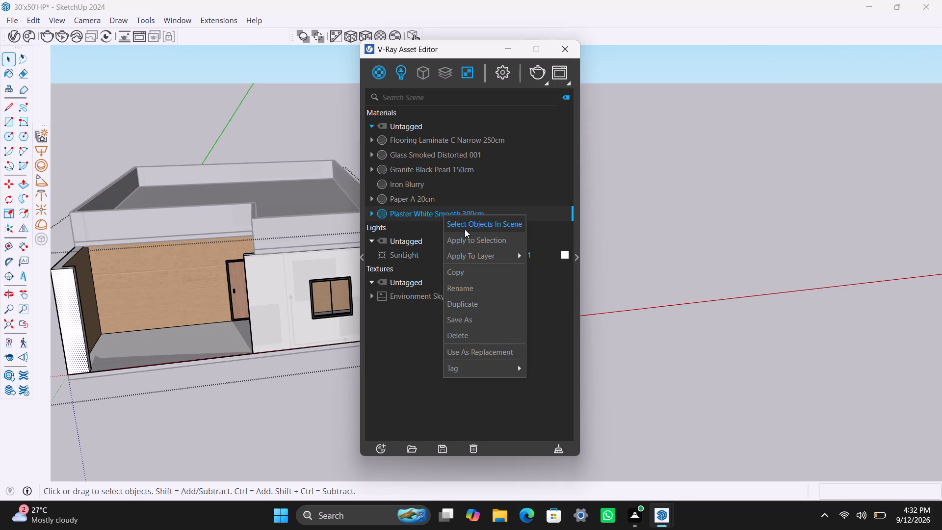
{"action": "left_click", "coordinate": [466, 239]}
{"action": "left_click", "coordinate": [371, 34]}
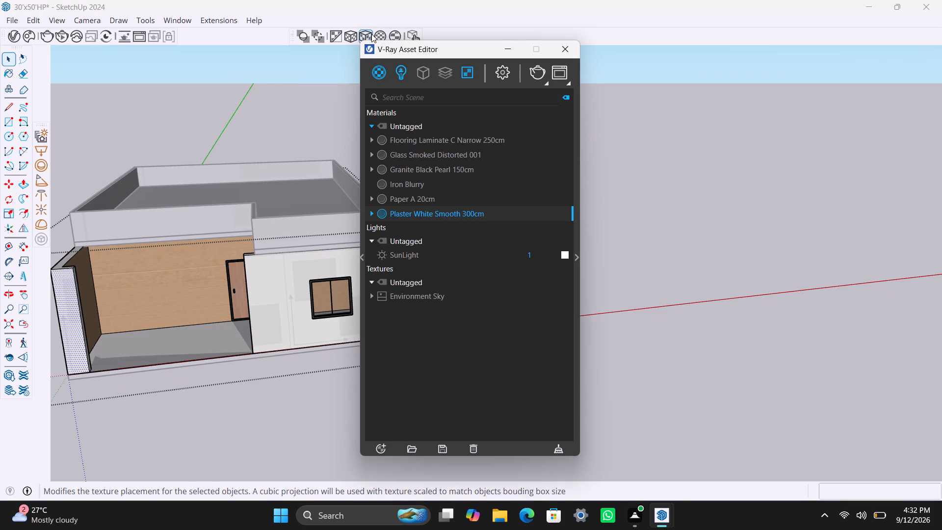
Apply Plaster White Smooth 300cm to the long outer window wall on the porch side, using cubic projection fitted to the bounding box.
{"action": "scroll", "coordinate": [228, 369], "scroll_direction": "down", "scroll_amount": 4}
{"action": "middle_click_drag", "start_coordinate": [202, 384], "coordinate": [377, 304]}
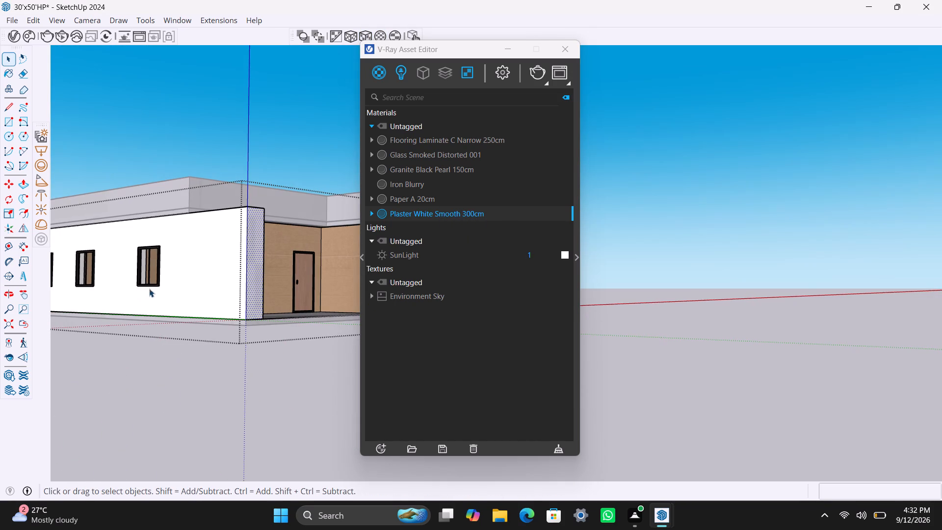
{"action": "left_click", "coordinate": [158, 287]}
{"action": "left_click", "coordinate": [223, 285]}
{"action": "right_click", "coordinate": [407, 212]}
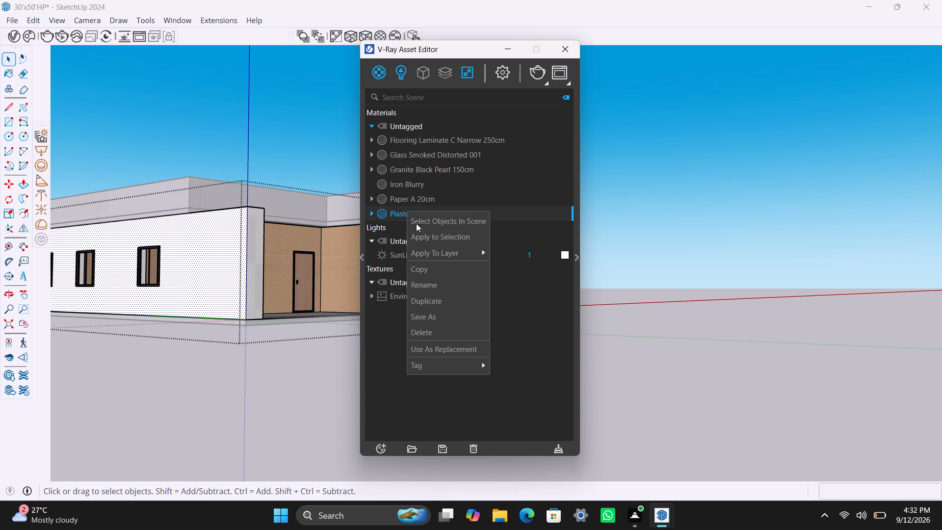
{"action": "left_click", "coordinate": [417, 234]}
{"action": "left_click", "coordinate": [364, 38]}
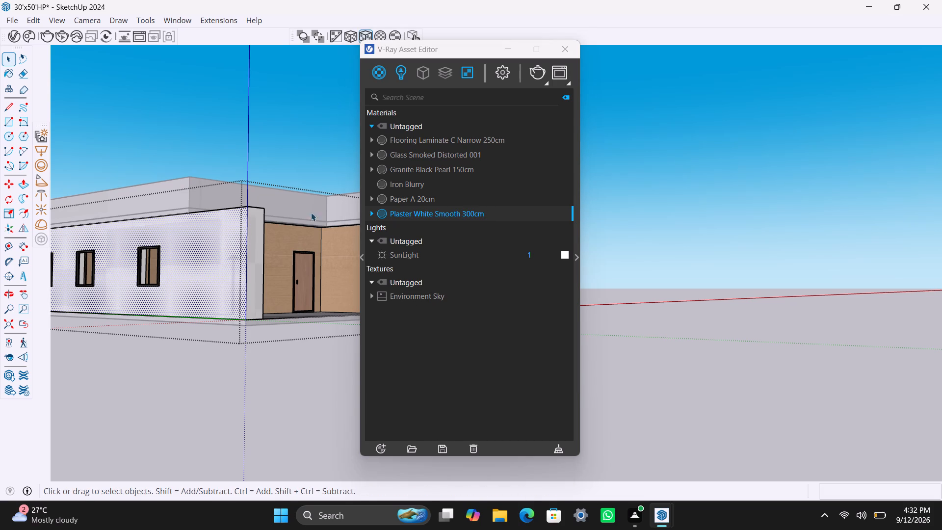
Apply Plaster White Smooth 300cm to the outer face of the rear wall, using cubic projection fitted to the bounding box.
{"action": "scroll", "coordinate": [248, 329], "scroll_direction": "down", "scroll_amount": 9}
{"action": "middle_click_drag", "start_coordinate": [139, 353], "coordinate": [505, 356]}
{"action": "scroll", "coordinate": [244, 313], "scroll_direction": "up", "scroll_amount": 2}
{"action": "left_click", "coordinate": [205, 281]}
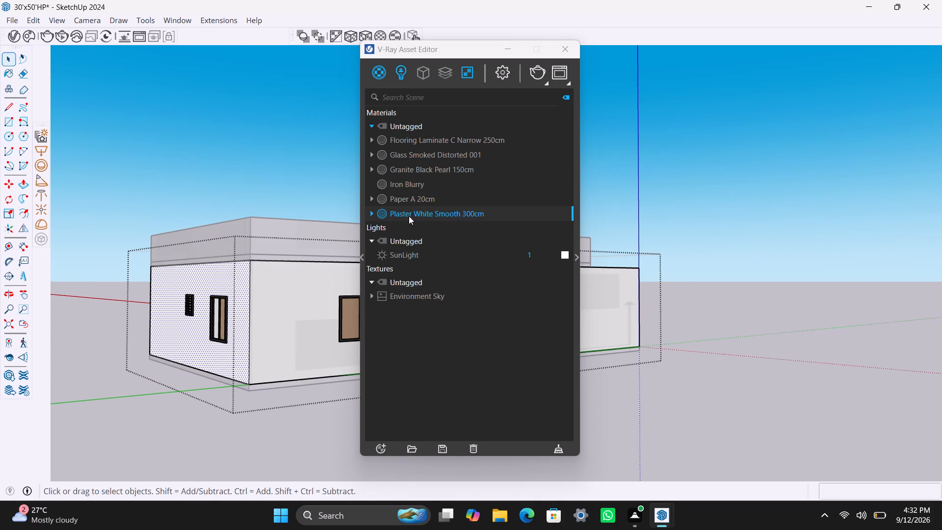
{"action": "right_click", "coordinate": [409, 216]}
{"action": "left_click", "coordinate": [419, 236]}
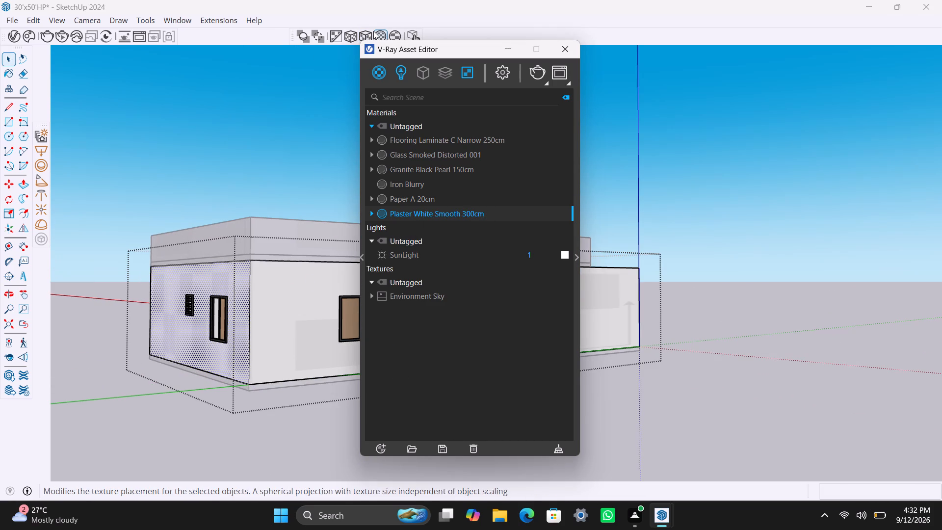
{"action": "left_click", "coordinate": [369, 34]}
Apply Plaster White Smooth 300cm to the opposite long outer window wall, using cubic projection fitted to the bounding box, and leave the group.
{"action": "scroll", "coordinate": [199, 307], "scroll_direction": "down", "scroll_amount": 16}
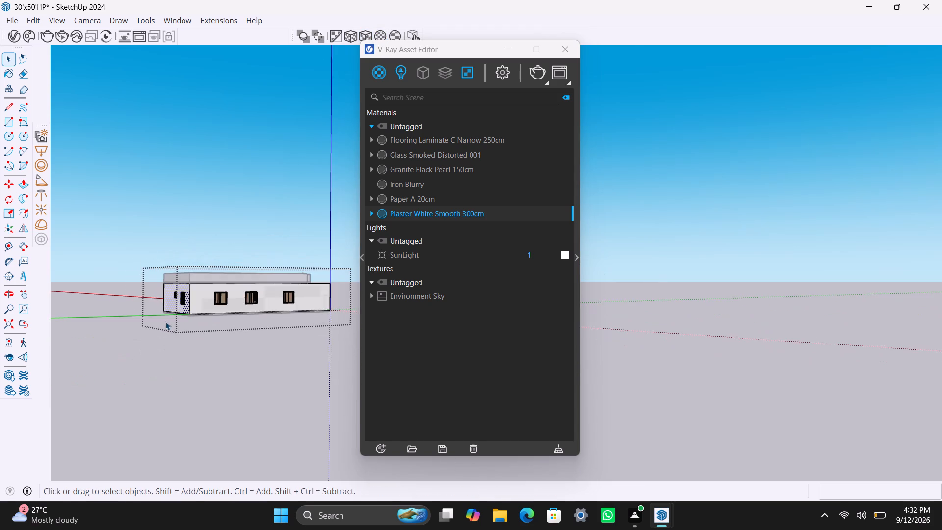
{"action": "middle_click_drag", "start_coordinate": [169, 323], "coordinate": [757, 312]}
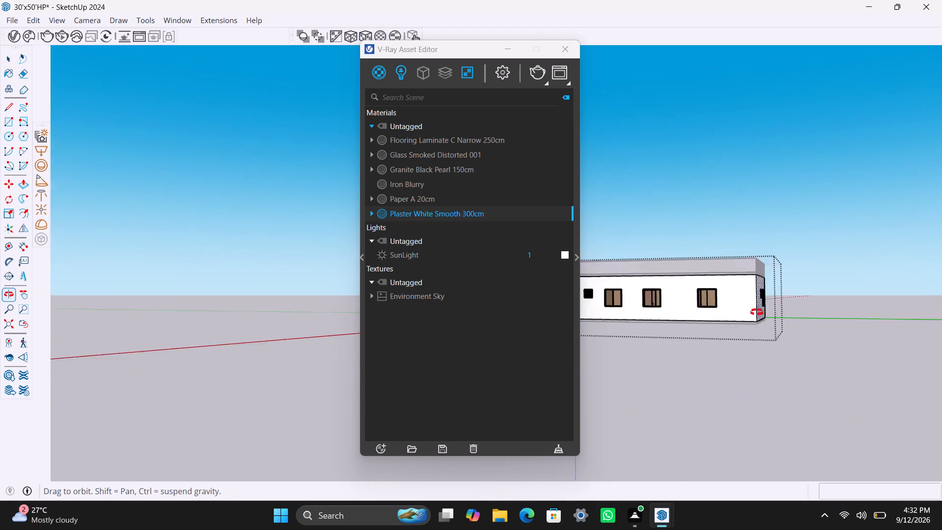
{"action": "middle_click_drag", "start_coordinate": [757, 312], "coordinate": [766, 311]}
{"action": "scroll", "coordinate": [648, 289], "scroll_direction": "up", "scroll_amount": 2}
{"action": "left_click", "coordinate": [620, 297]}
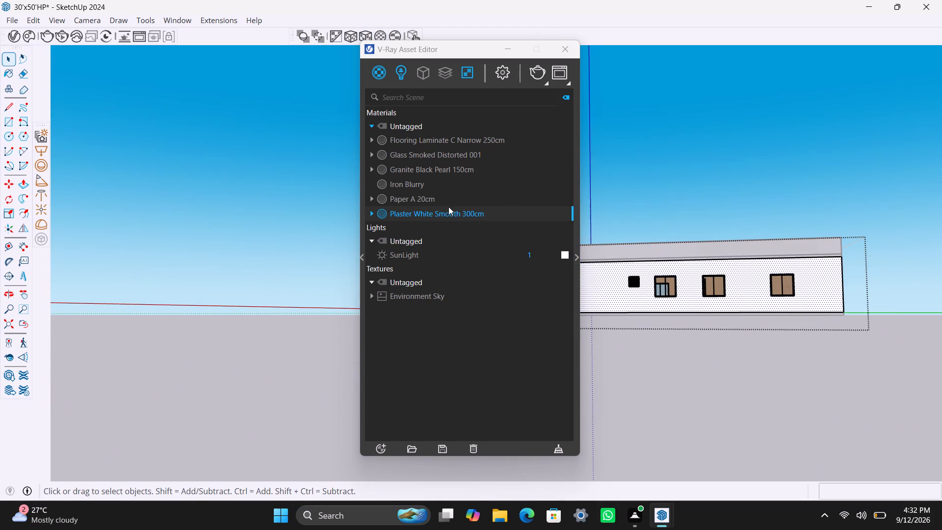
{"action": "right_click", "coordinate": [452, 212]}
{"action": "left_click", "coordinate": [503, 237]}
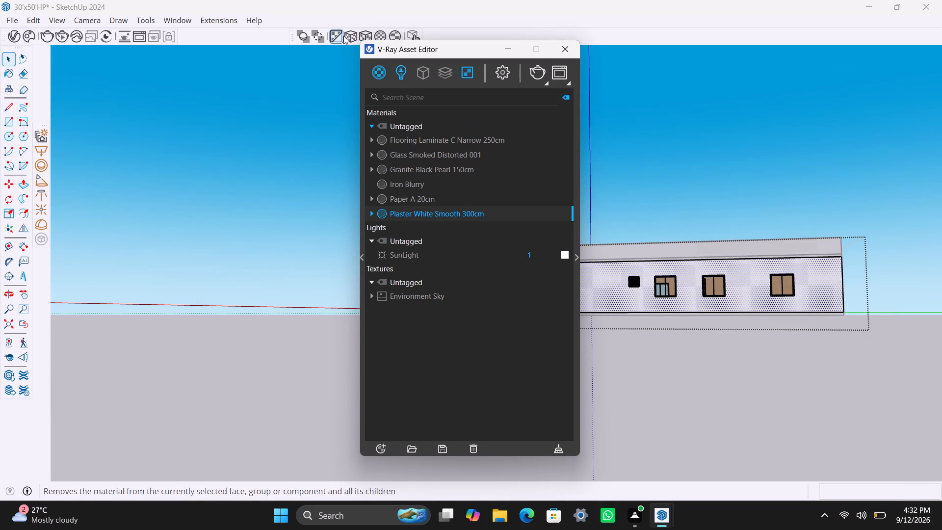
{"action": "left_click", "coordinate": [361, 37]}
{"action": "left_click", "coordinate": [312, 192]}
Inspect the plastered exterior walls and parapet from all sides of the house.
{"action": "scroll", "coordinate": [614, 313], "scroll_direction": "down", "scroll_amount": 6}
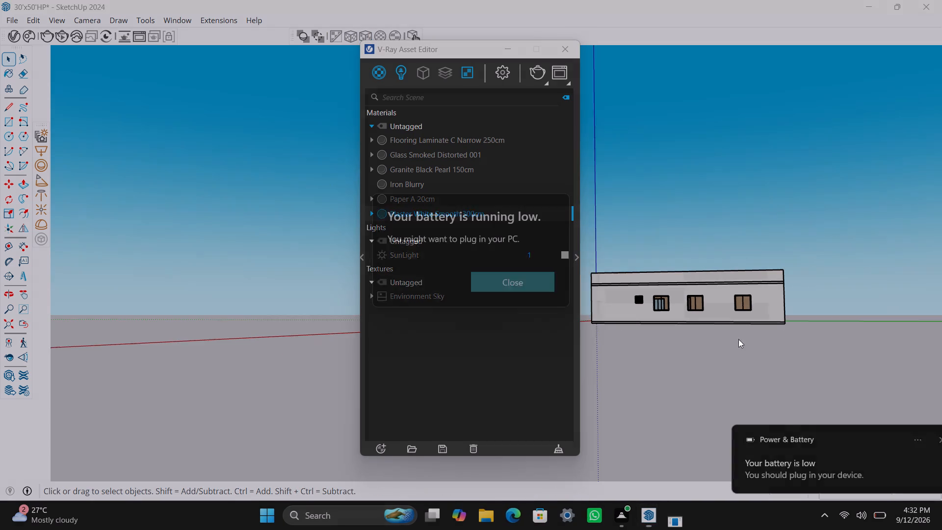
{"action": "scroll", "coordinate": [738, 339], "scroll_direction": "down", "scroll_amount": 3}
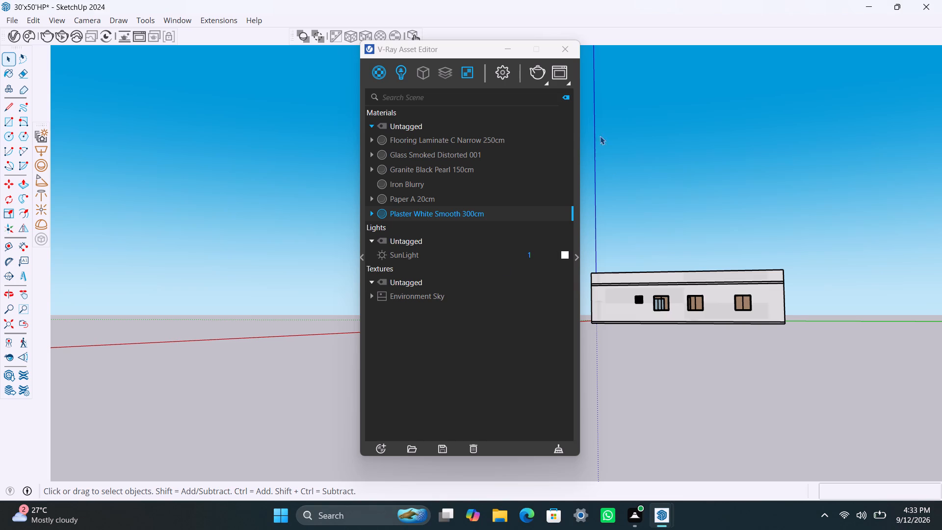
{"action": "scroll", "coordinate": [655, 275], "scroll_direction": "down", "scroll_amount": 6}
{"action": "scroll", "coordinate": [689, 355], "scroll_direction": "up", "scroll_amount": 10}
{"action": "middle_click_drag", "start_coordinate": [751, 292], "coordinate": [675, 351]}
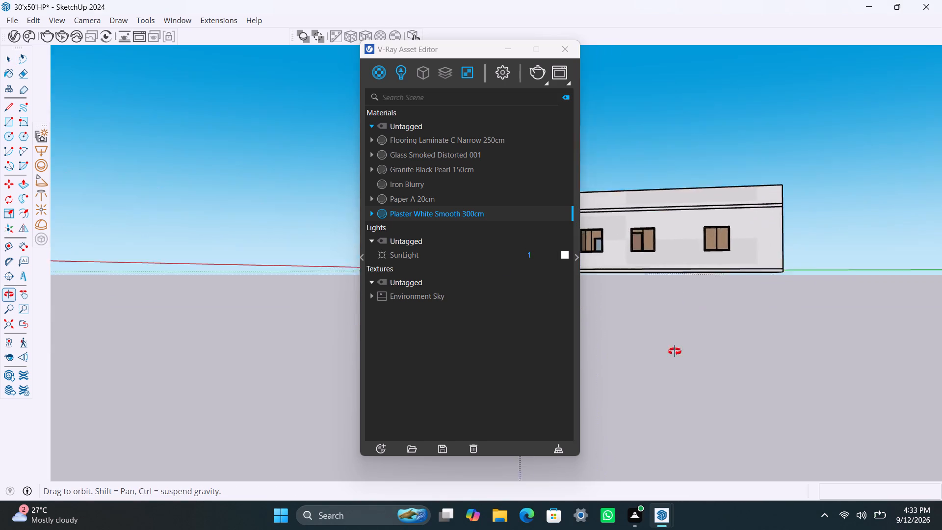
{"action": "middle_click_drag", "start_coordinate": [675, 351], "coordinate": [5, 401]}
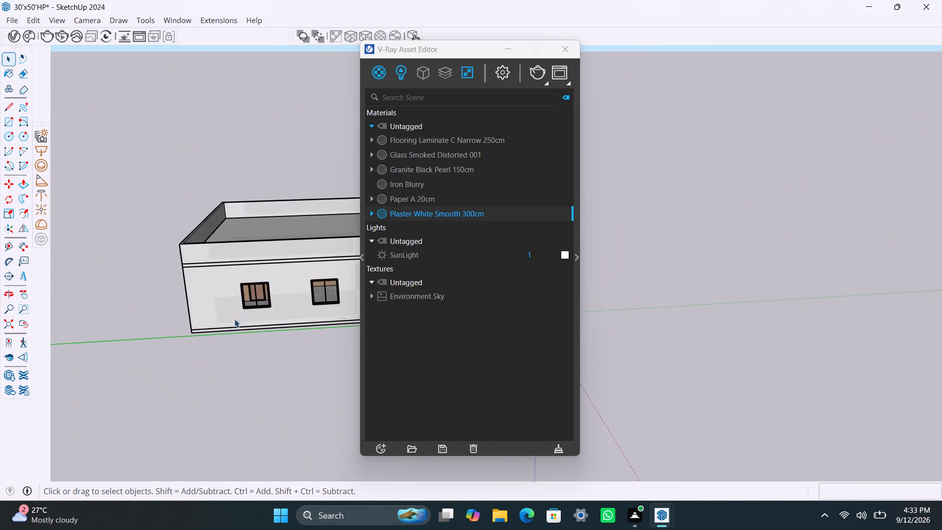
{"action": "scroll", "coordinate": [251, 316], "scroll_direction": "down", "scroll_amount": 12}
{"action": "middle_click_drag", "start_coordinate": [268, 330], "coordinate": [41, 331]}
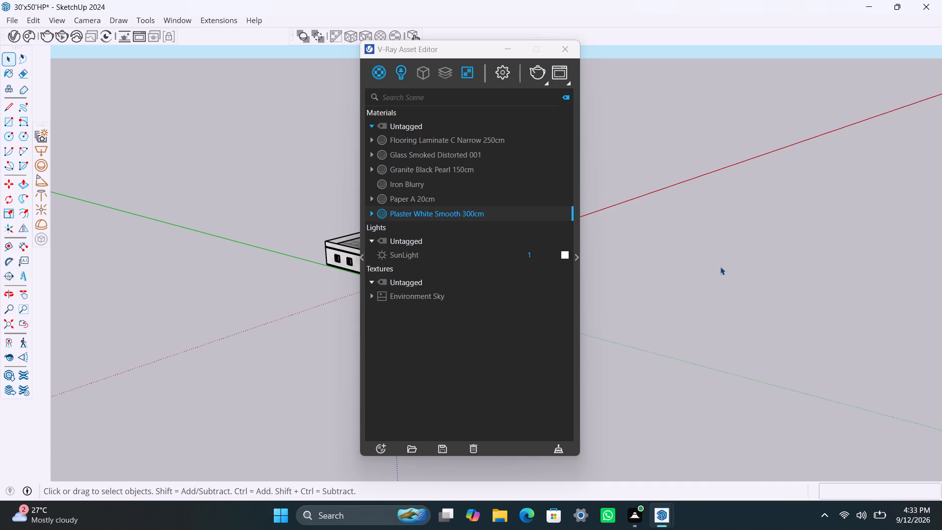
{"action": "scroll", "coordinate": [296, 266], "scroll_direction": "up", "scroll_amount": 11}
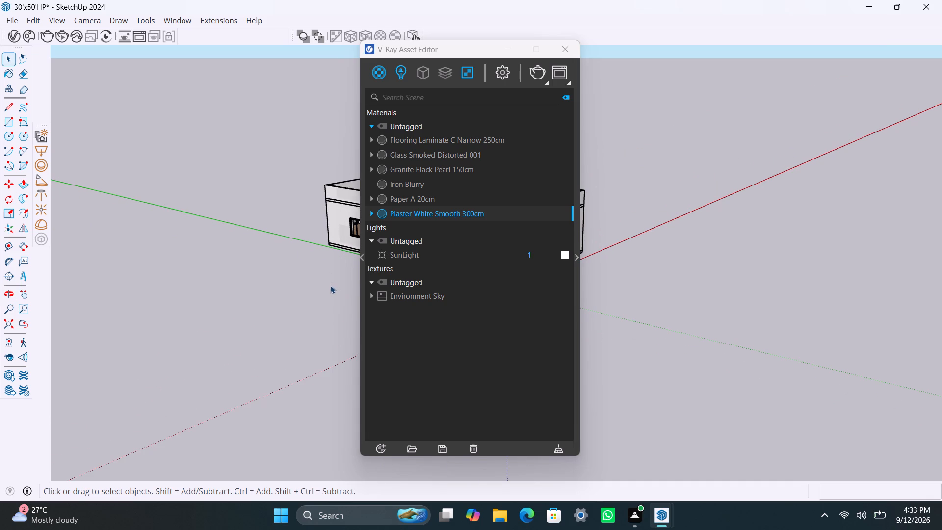
{"action": "middle_click_drag", "start_coordinate": [296, 317], "coordinate": [116, 393], "text": "shift"}
{"action": "scroll", "coordinate": [345, 365], "scroll_direction": "up", "scroll_amount": 4}
{"action": "middle_click_drag", "start_coordinate": [340, 362], "coordinate": [306, 368]}
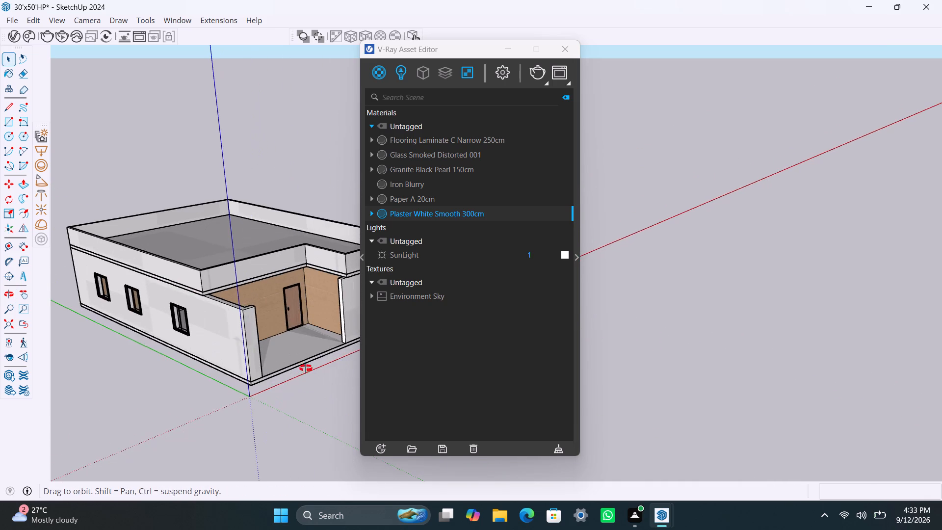
{"action": "middle_click_drag", "start_coordinate": [306, 368], "coordinate": [194, 374]}
Open the roof group and apply Granite Black Pearl 150cm to the roof slab, using cubic projection fitted to the bounding box.
{"action": "scroll", "coordinate": [308, 275], "scroll_direction": "up", "scroll_amount": 4}
{"action": "middle_click_drag", "start_coordinate": [313, 311], "coordinate": [242, 331]}
{"action": "scroll", "coordinate": [274, 250], "scroll_direction": "up", "scroll_amount": 3}
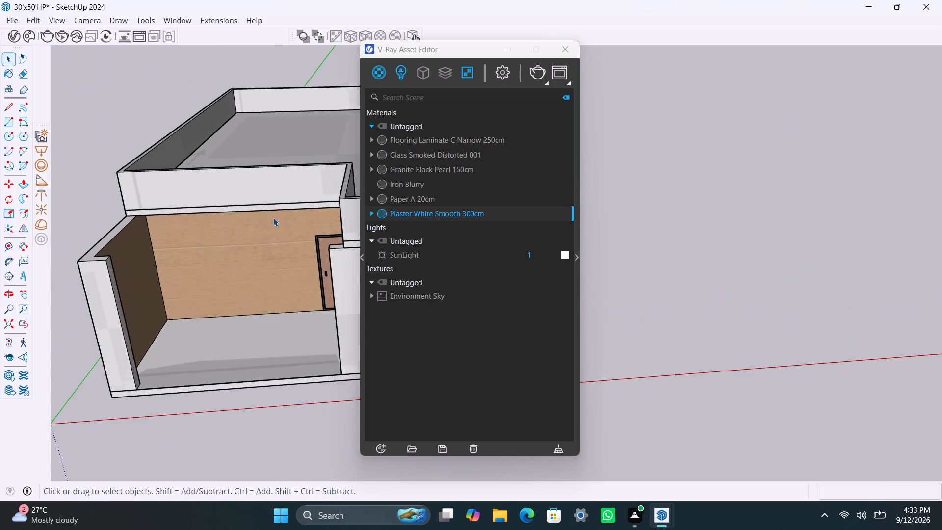
{"action": "scroll", "coordinate": [273, 218], "scroll_direction": "up", "scroll_amount": 7}
{"action": "double_click", "coordinate": [270, 201]}
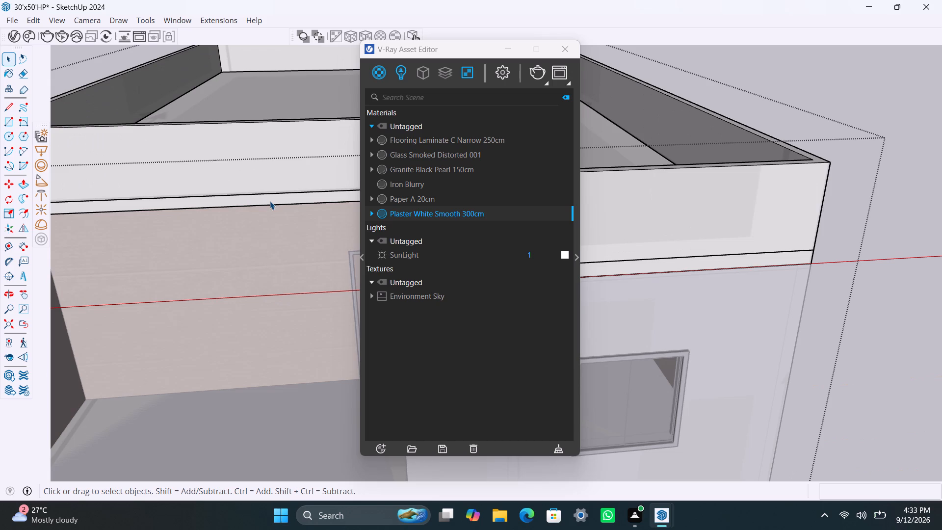
{"action": "left_click", "coordinate": [270, 201]}
{"action": "left_click", "coordinate": [401, 171]}
{"action": "right_click", "coordinate": [402, 169]}
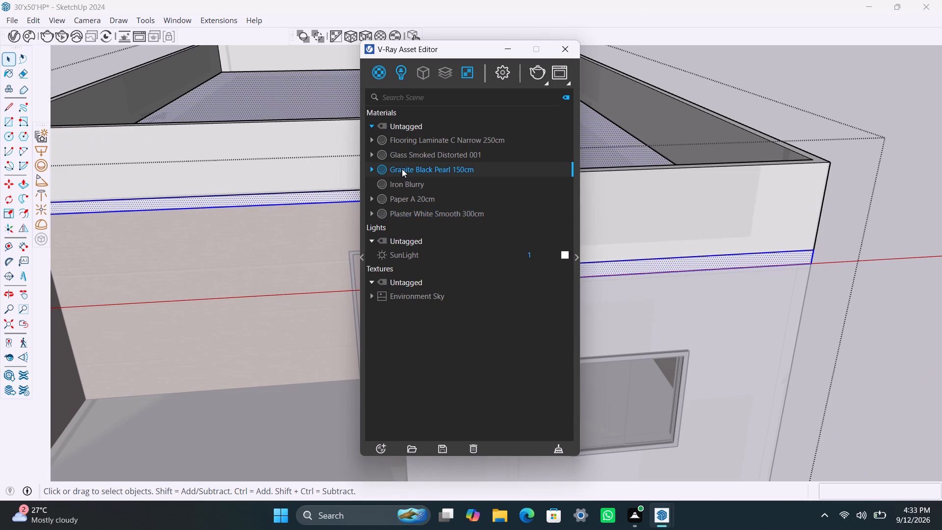
{"action": "left_click", "coordinate": [460, 201]}
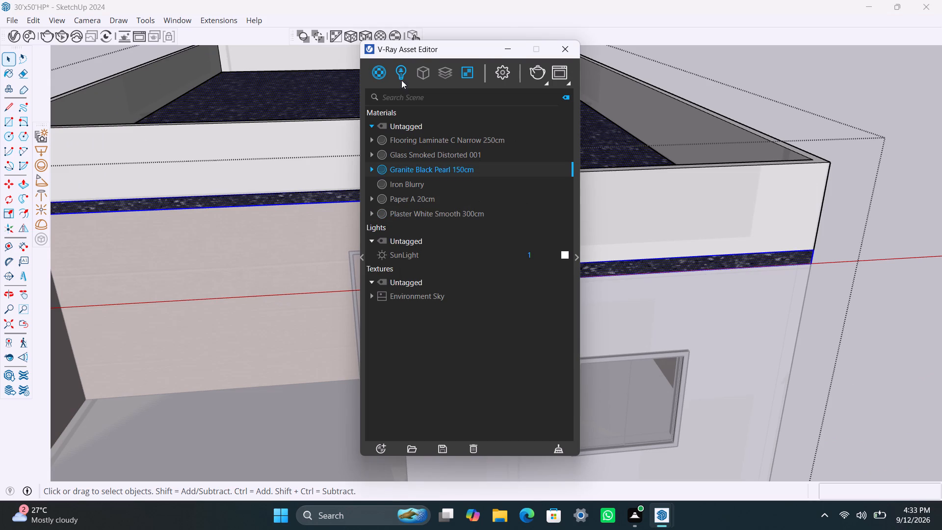
{"action": "left_click", "coordinate": [358, 35]}
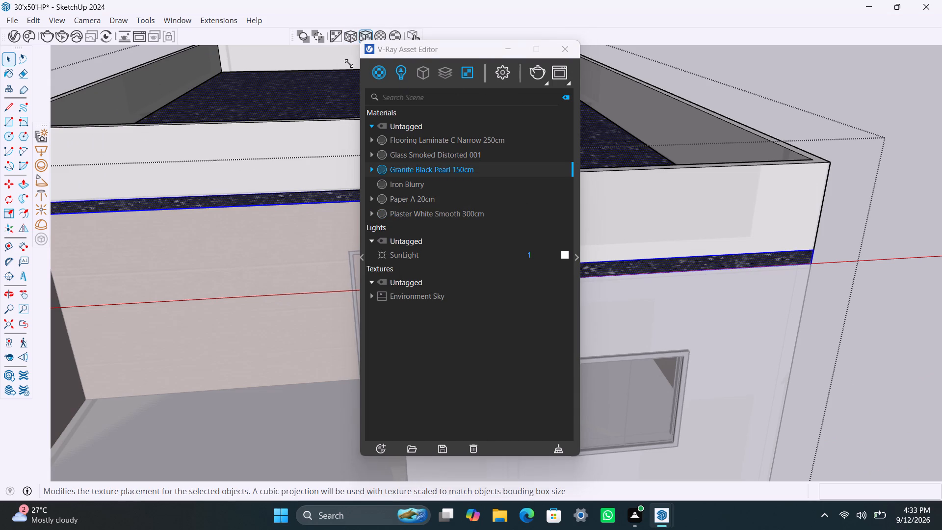
{"action": "scroll", "coordinate": [271, 352], "scroll_direction": "down", "scroll_amount": 9}
{"action": "middle_click_drag", "start_coordinate": [286, 354], "coordinate": [288, 334], "text": "shift"}
{"action": "left_click", "coordinate": [176, 105]}
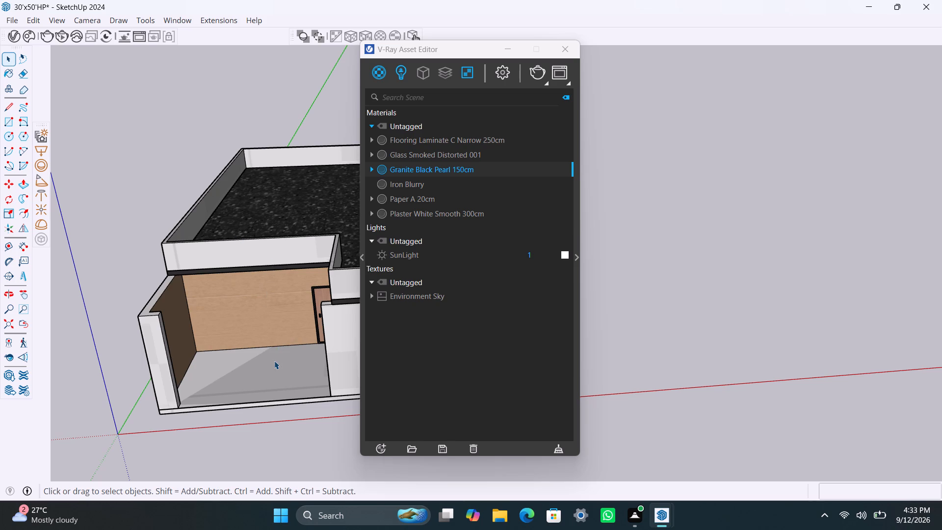
Open the house group and apply Granite Black Pearl 150cm to the porch floor, using cubic projection fitted to the bounding box.
{"action": "left_click", "coordinate": [264, 376]}
{"action": "double_click", "coordinate": [264, 376]}
{"action": "double_click", "coordinate": [262, 380]}
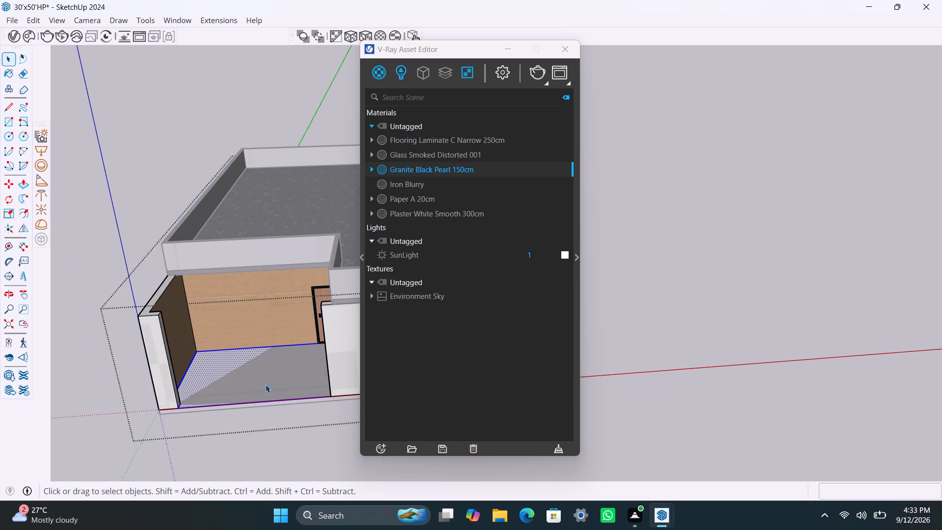
{"action": "right_click", "coordinate": [416, 169]}
{"action": "left_click", "coordinate": [433, 197]}
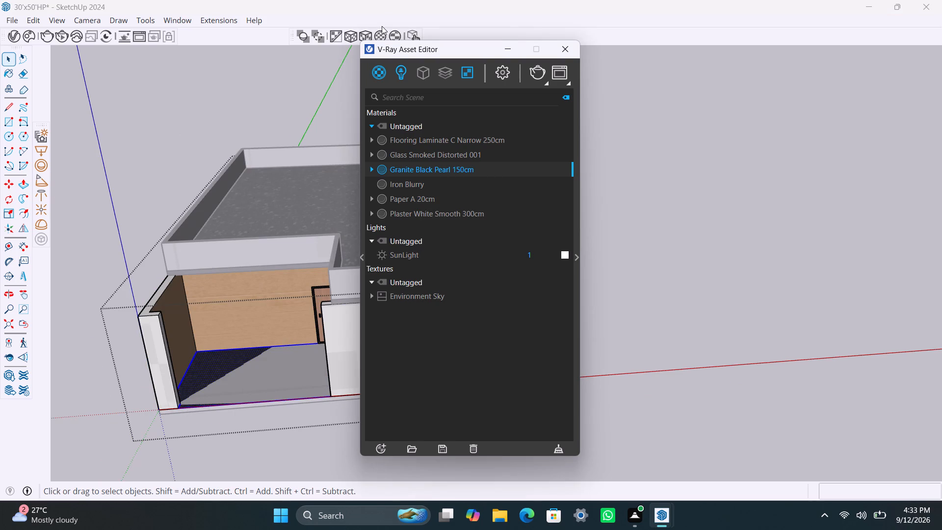
{"action": "left_click", "coordinate": [371, 38]}
{"action": "left_click", "coordinate": [685, 242]}
{"action": "key", "text": "space"}
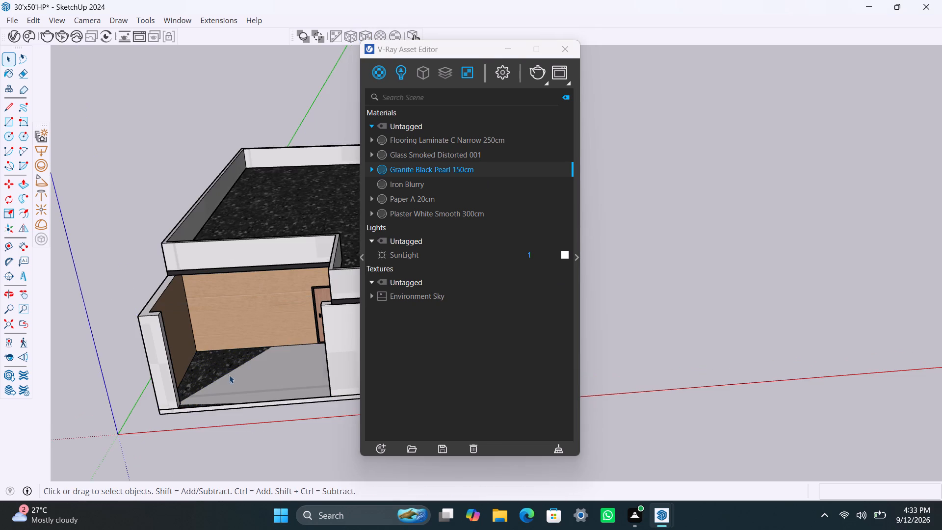
Inspect the porch floor and reapply Granite Black Pearl 150cm to it, using cubic projection fitted to the bounding box.
{"action": "scroll", "coordinate": [231, 375], "scroll_direction": "down", "scroll_amount": 4}
{"action": "middle_click_drag", "start_coordinate": [254, 361], "coordinate": [234, 458]}
{"action": "scroll", "coordinate": [257, 397], "scroll_direction": "up", "scroll_amount": 7}
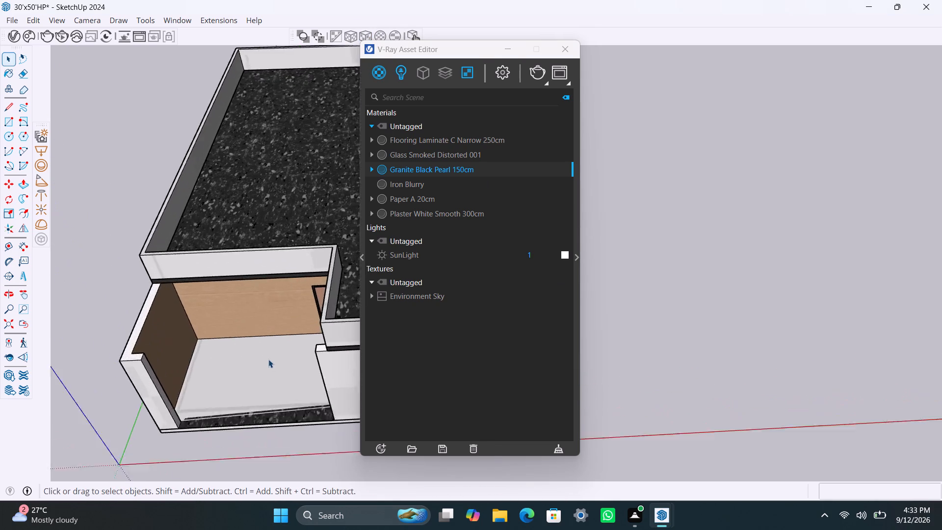
{"action": "scroll", "coordinate": [268, 359], "scroll_direction": "up", "scroll_amount": 1}
{"action": "middle_click_drag", "start_coordinate": [269, 392], "coordinate": [283, 250]}
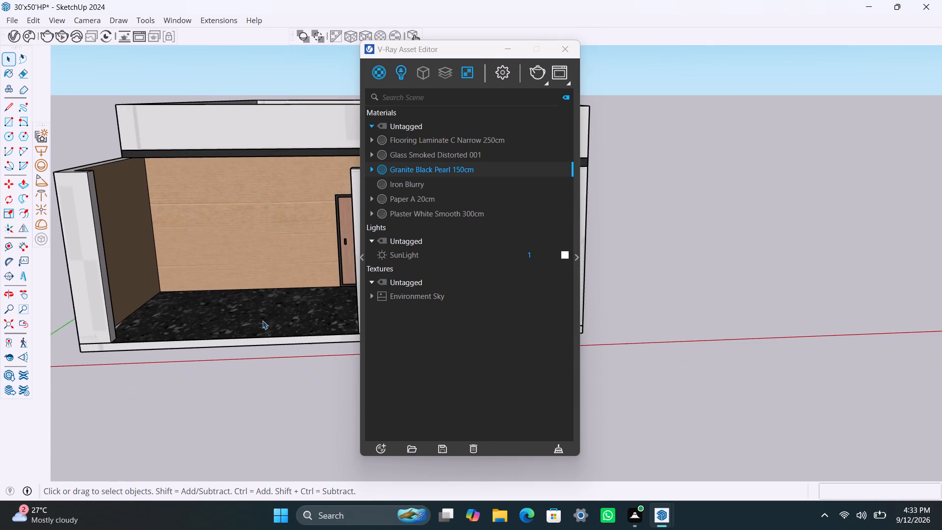
{"action": "scroll", "coordinate": [241, 350], "scroll_direction": "up", "scroll_amount": 3}
{"action": "middle_click_drag", "start_coordinate": [229, 323], "coordinate": [248, 322]}
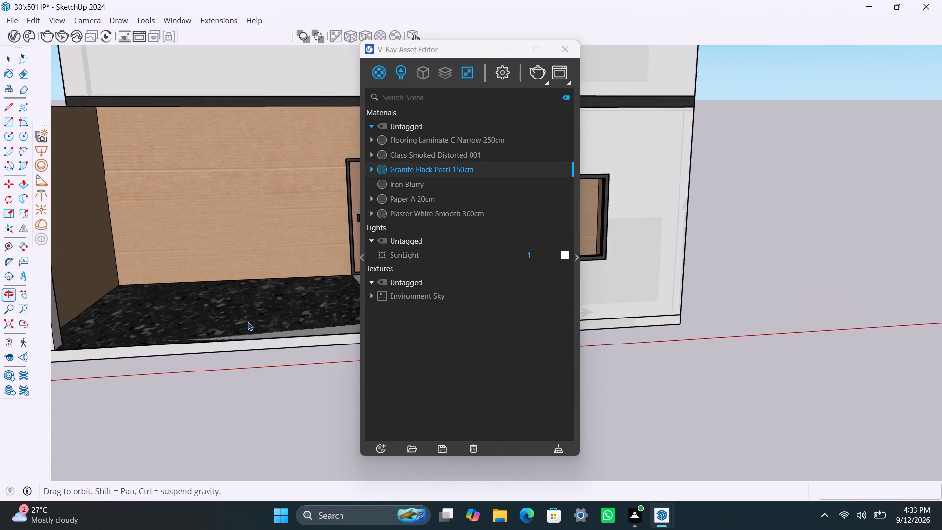
{"action": "left_click", "coordinate": [246, 323]}
{"action": "triple_click", "coordinate": [247, 323]}
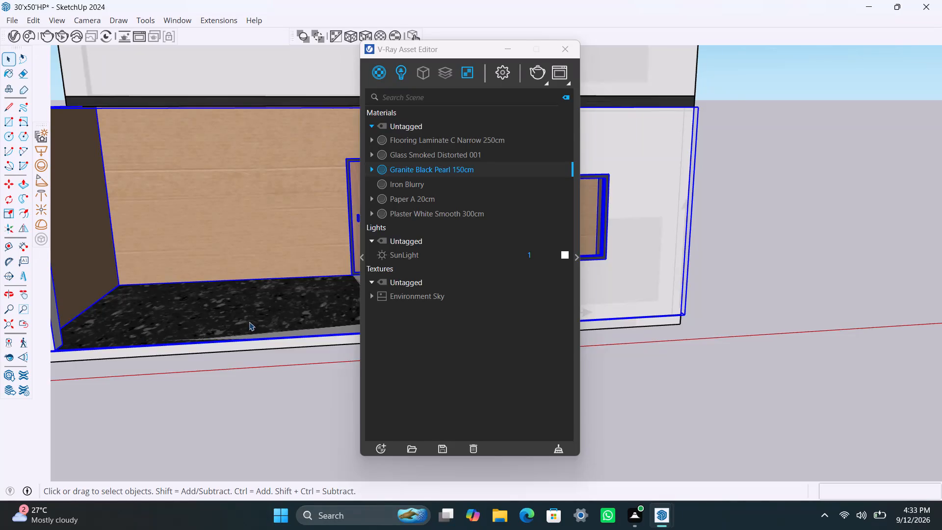
{"action": "double_click", "coordinate": [249, 322]}
{"action": "left_click", "coordinate": [245, 317]}
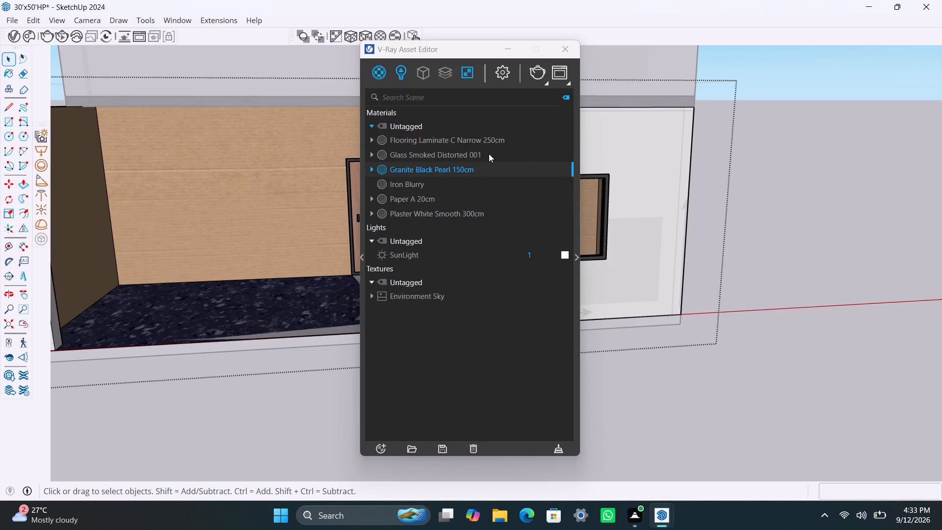
{"action": "right_click", "coordinate": [471, 174]}
{"action": "left_click", "coordinate": [492, 195]}
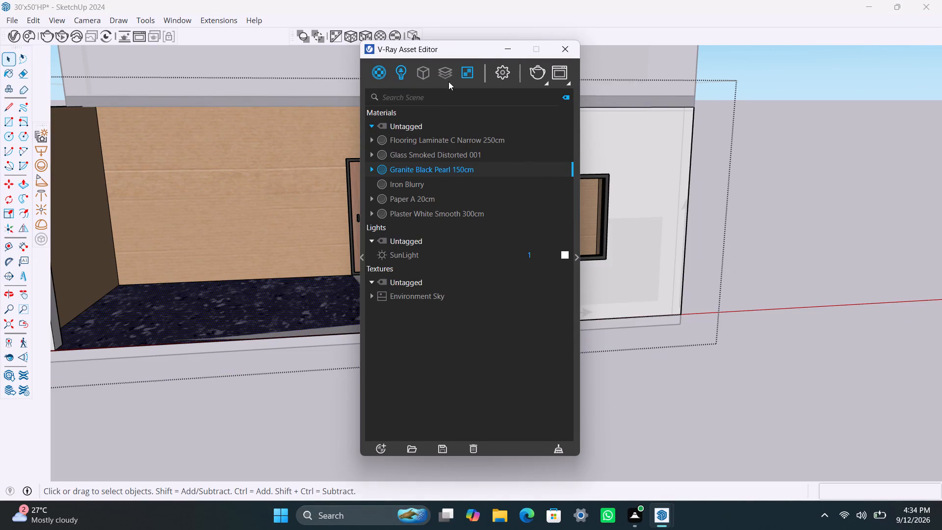
{"action": "left_click", "coordinate": [365, 37]}
{"action": "left_click", "coordinate": [808, 330]}
Apply Granite Black Pearl 150cm to the base slab beneath the house, using cubic projection fitted to the bounding box.
{"action": "scroll", "coordinate": [395, 302], "scroll_direction": "down", "scroll_amount": 2}
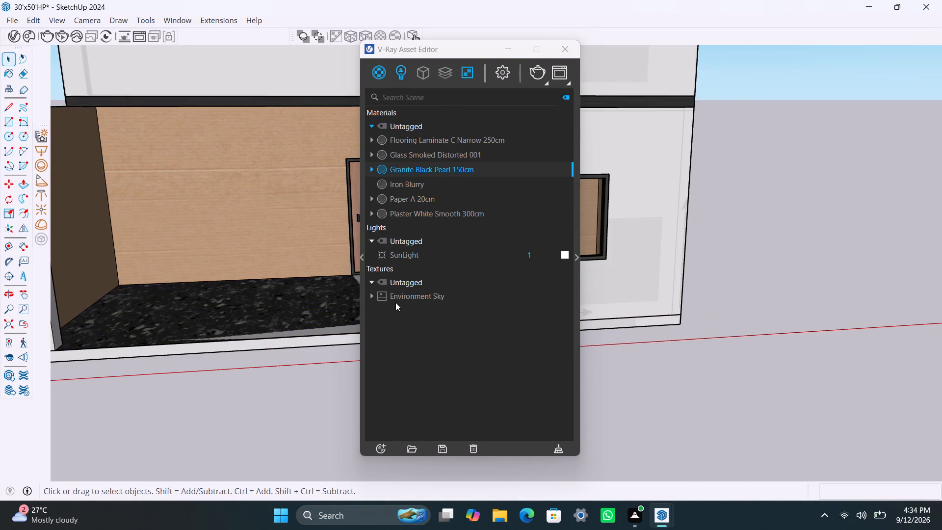
{"action": "scroll", "coordinate": [395, 302], "scroll_direction": "down", "scroll_amount": 14}
{"action": "middle_click_drag", "start_coordinate": [304, 296], "coordinate": [300, 181]}
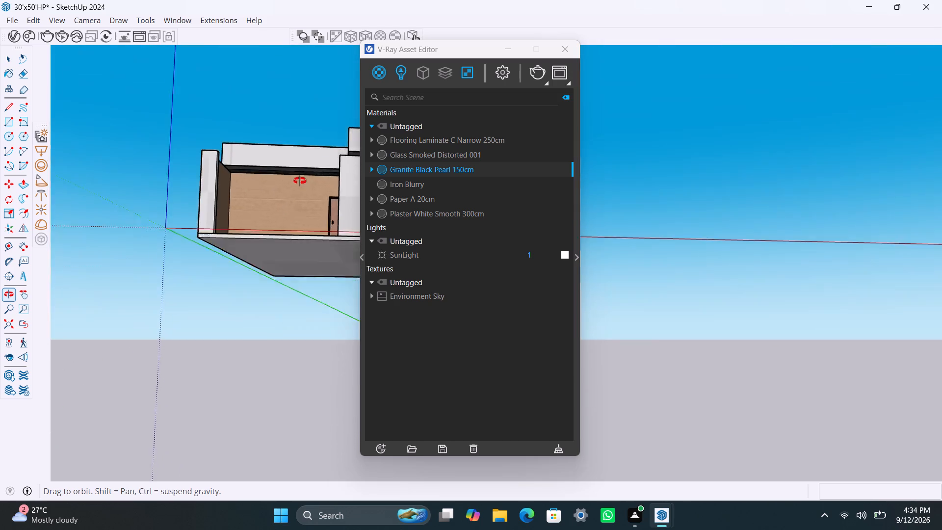
{"action": "middle_click_drag", "start_coordinate": [300, 181], "coordinate": [315, 140]}
{"action": "left_click", "coordinate": [303, 193]}
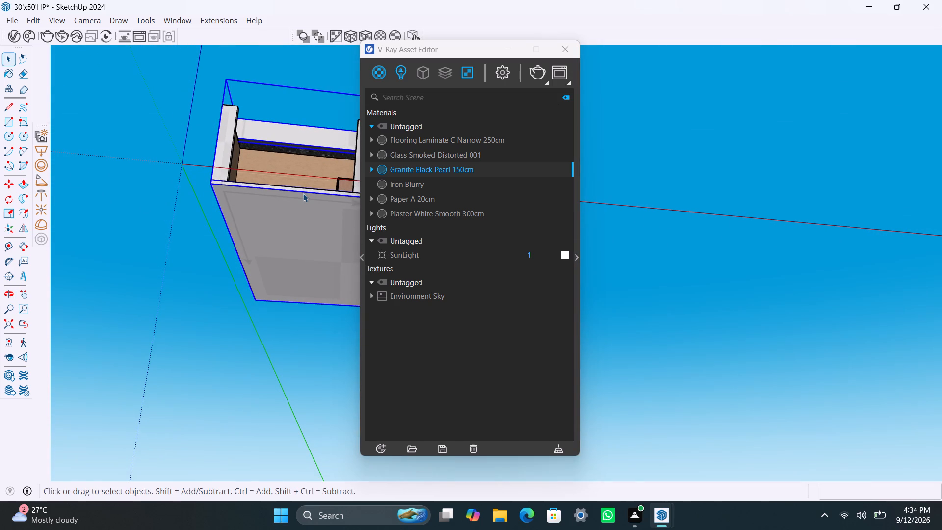
{"action": "triple_click", "coordinate": [303, 193]}
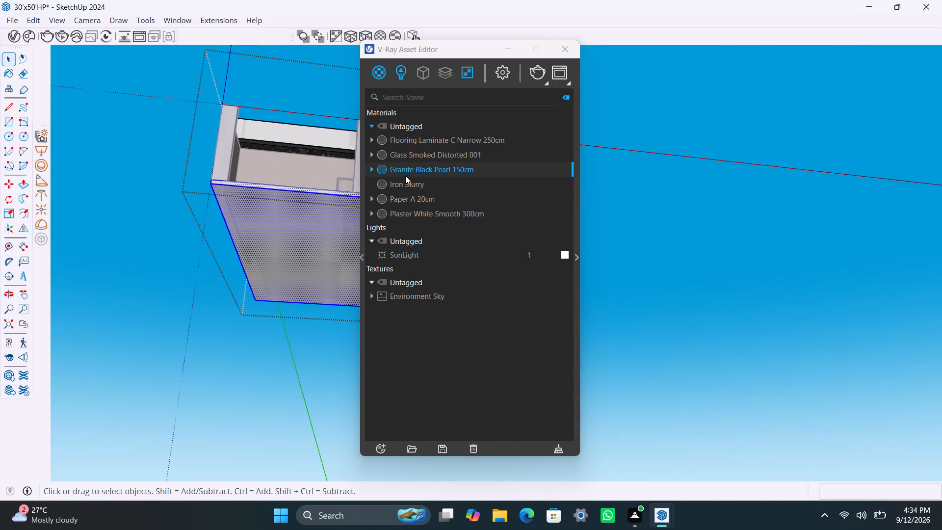
{"action": "right_click", "coordinate": [412, 171]}
{"action": "left_click", "coordinate": [429, 192]}
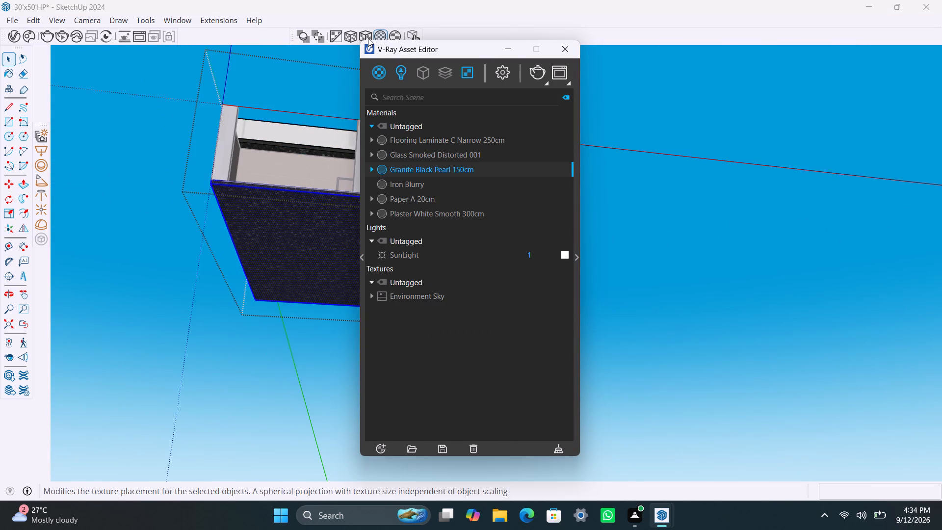
{"action": "left_click", "coordinate": [368, 38]}
{"action": "left_click", "coordinate": [744, 196]}
Inspect the granite finish on the roof slab, porch floor and base slab from the front of the house.
{"action": "scroll", "coordinate": [316, 212], "scroll_direction": "down", "scroll_amount": 3}
{"action": "middle_click_drag", "start_coordinate": [299, 214], "coordinate": [298, 420]}
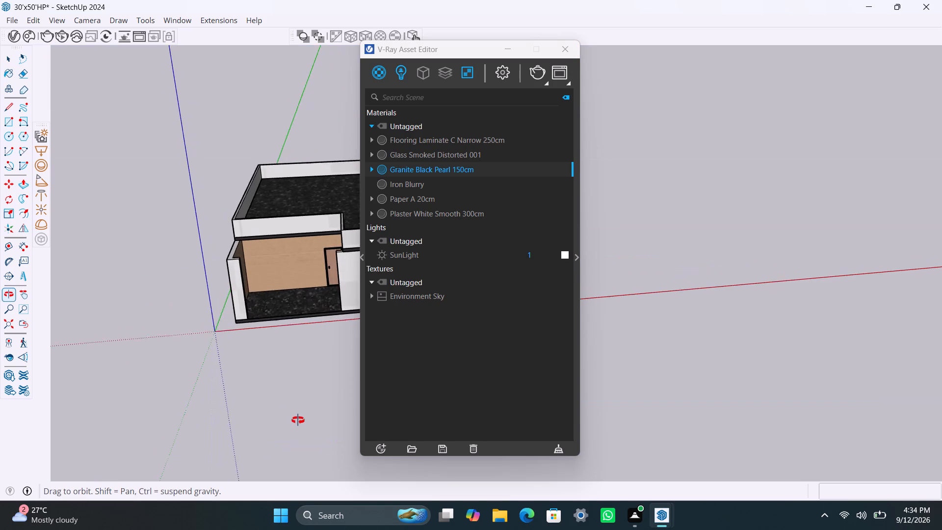
{"action": "middle_click_drag", "start_coordinate": [298, 420], "coordinate": [298, 420]}
{"action": "scroll", "coordinate": [291, 316], "scroll_direction": "up", "scroll_amount": 7}
{"action": "middle_click_drag", "start_coordinate": [315, 340], "coordinate": [310, 365]}
{"action": "scroll", "coordinate": [305, 348], "scroll_direction": "up", "scroll_amount": 2}
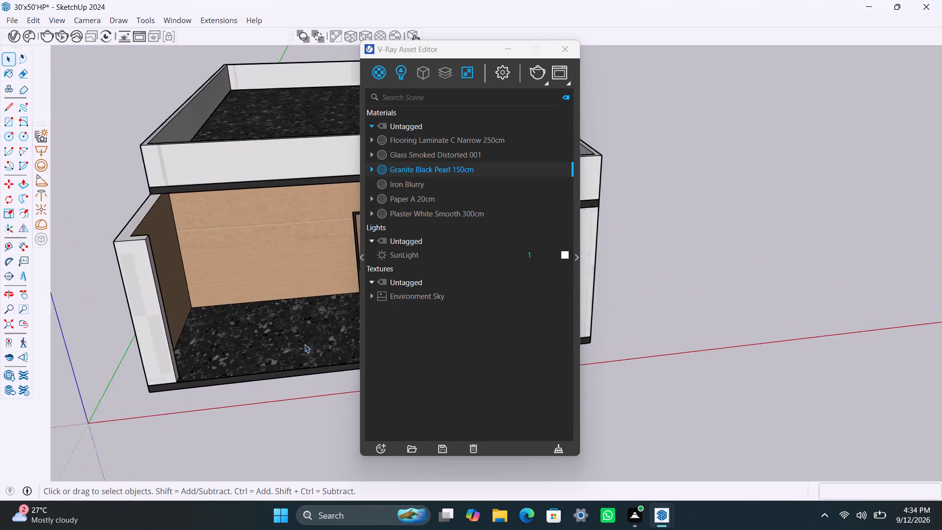
{"action": "scroll", "coordinate": [305, 344], "scroll_direction": "up", "scroll_amount": 1}
{"action": "scroll", "coordinate": [280, 340], "scroll_direction": "down", "scroll_amount": 3}
{"action": "middle_click_drag", "start_coordinate": [282, 323], "coordinate": [288, 360], "text": "shift"}
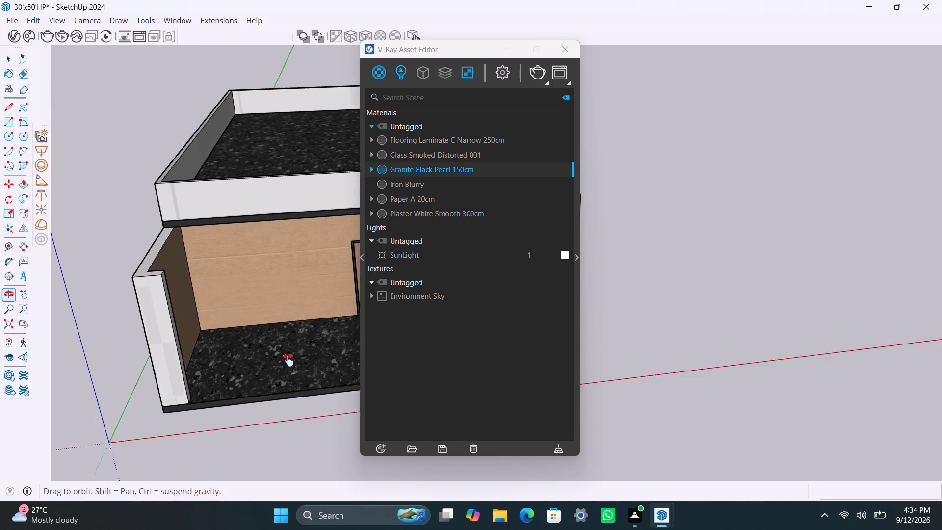
{"action": "middle_click_drag", "start_coordinate": [288, 360], "coordinate": [287, 362], "text": "shift"}
{"action": "scroll", "coordinate": [277, 212], "scroll_direction": "up", "scroll_amount": 2}
Apply Plaster White Smooth 300cm to the roof slab's top face, using cubic projection fitted to the bounding box, and close the group.
{"action": "left_click", "coordinate": [277, 167]}
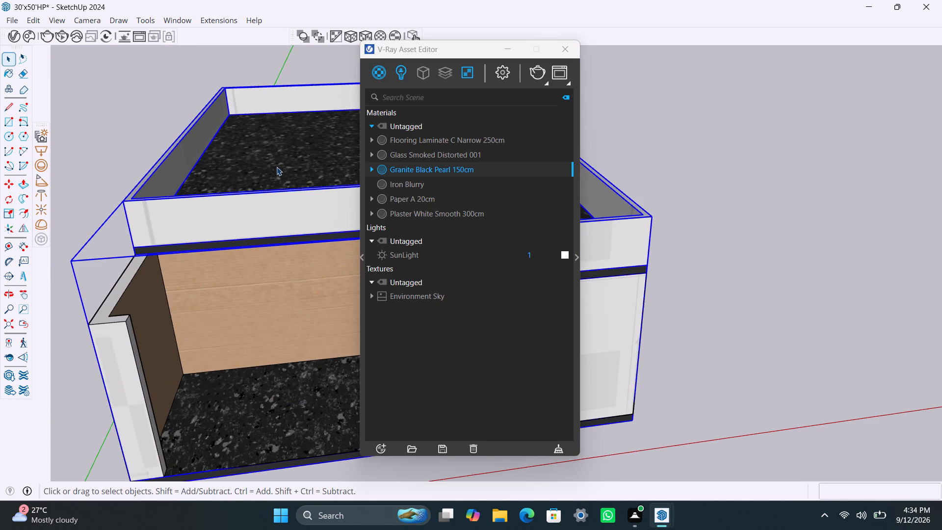
{"action": "scroll", "coordinate": [277, 167], "scroll_direction": "down", "scroll_amount": 3}
{"action": "triple_click", "coordinate": [280, 162]}
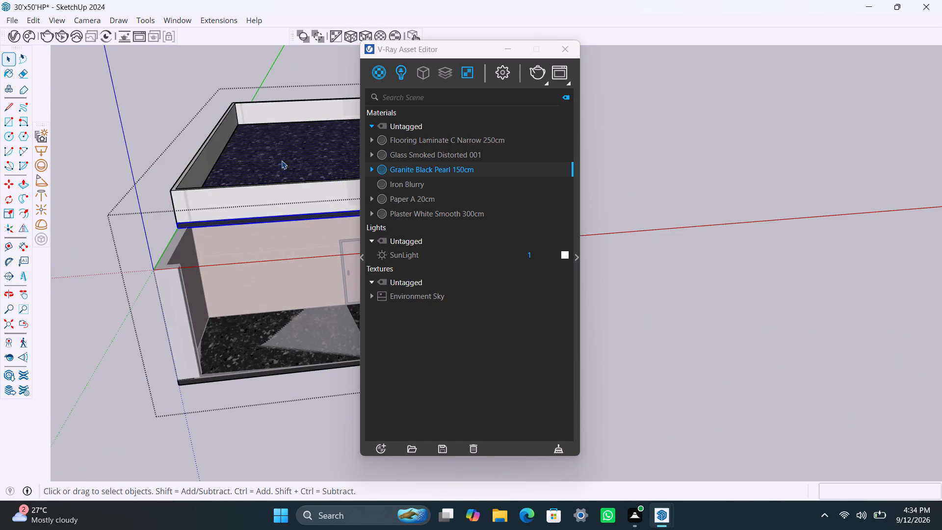
{"action": "left_click", "coordinate": [282, 160]}
{"action": "left_click", "coordinate": [281, 159]}
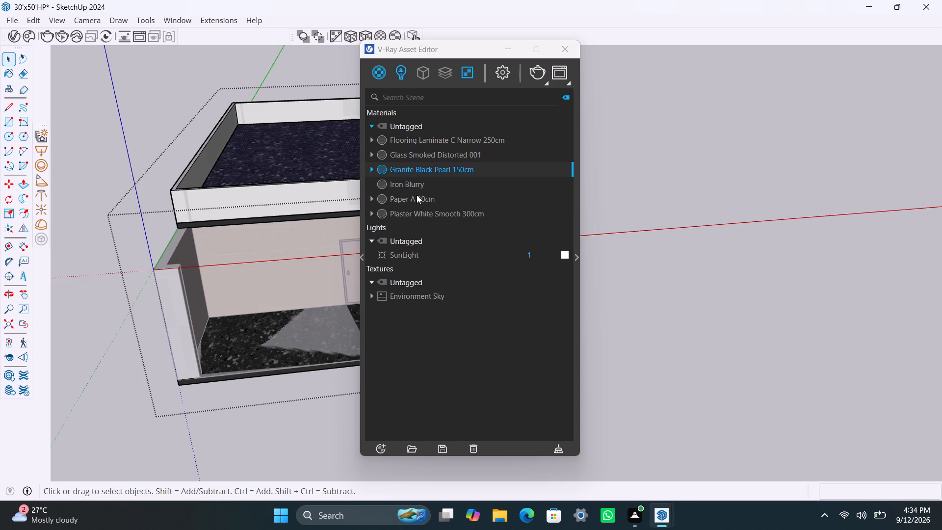
{"action": "left_click", "coordinate": [415, 214]}
{"action": "right_click", "coordinate": [415, 214]}
{"action": "left_click", "coordinate": [437, 241]}
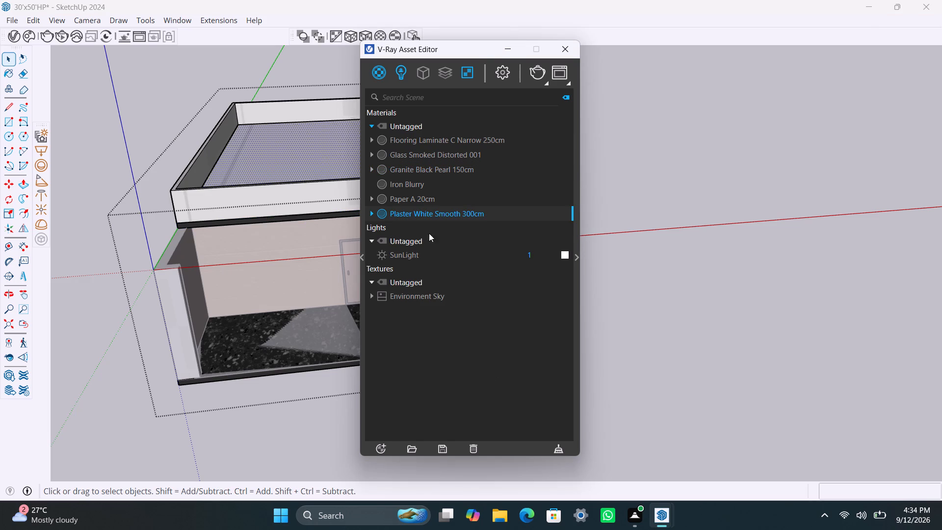
{"action": "left_click", "coordinate": [366, 38]}
{"action": "left_click", "coordinate": [634, 179]}
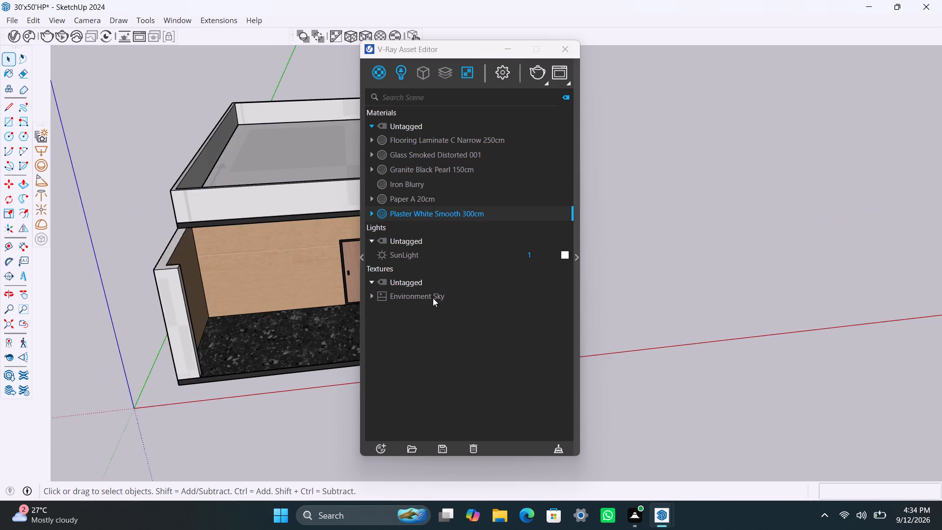
Minimise the V-Ray Asset Editor and examine the house's roof, porch and front wall finishes from several angles.
{"action": "scroll", "coordinate": [232, 318], "scroll_direction": "down", "scroll_amount": 5}
{"action": "middle_click_drag", "start_coordinate": [250, 329], "coordinate": [232, 337], "text": "shift"}
{"action": "scroll", "coordinate": [267, 368], "scroll_direction": "up", "scroll_amount": 3}
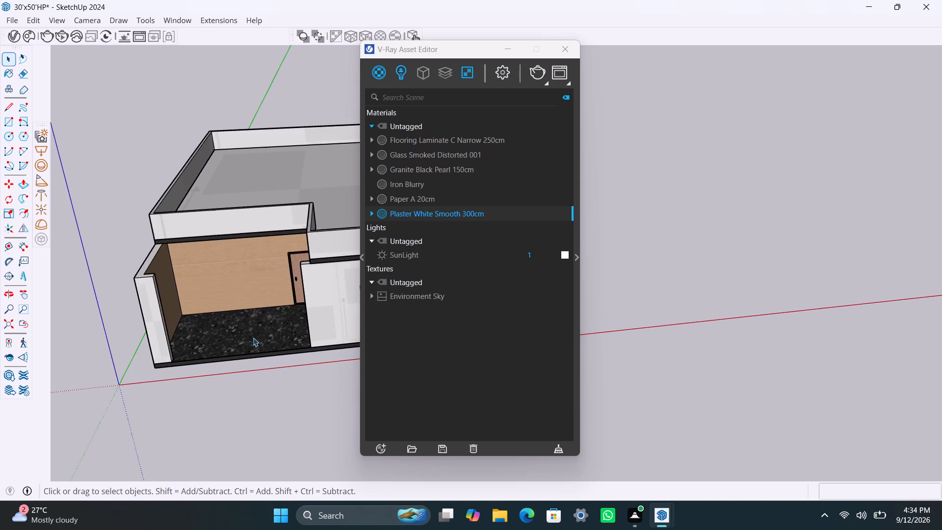
{"action": "scroll", "coordinate": [250, 321], "scroll_direction": "up", "scroll_amount": 1}
{"action": "scroll", "coordinate": [250, 321], "scroll_direction": "down", "scroll_amount": 4}
{"action": "middle_click_drag", "start_coordinate": [255, 344], "coordinate": [234, 347]}
{"action": "scroll", "coordinate": [241, 307], "scroll_direction": "down", "scroll_amount": 2}
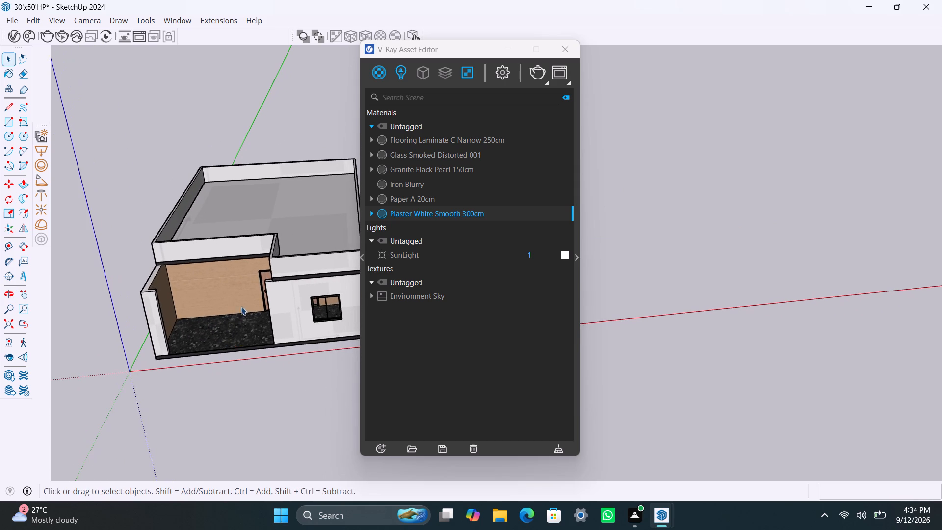
{"action": "scroll", "coordinate": [241, 307], "scroll_direction": "down", "scroll_amount": 2}
{"action": "middle_click_drag", "start_coordinate": [236, 332], "coordinate": [329, 348]}
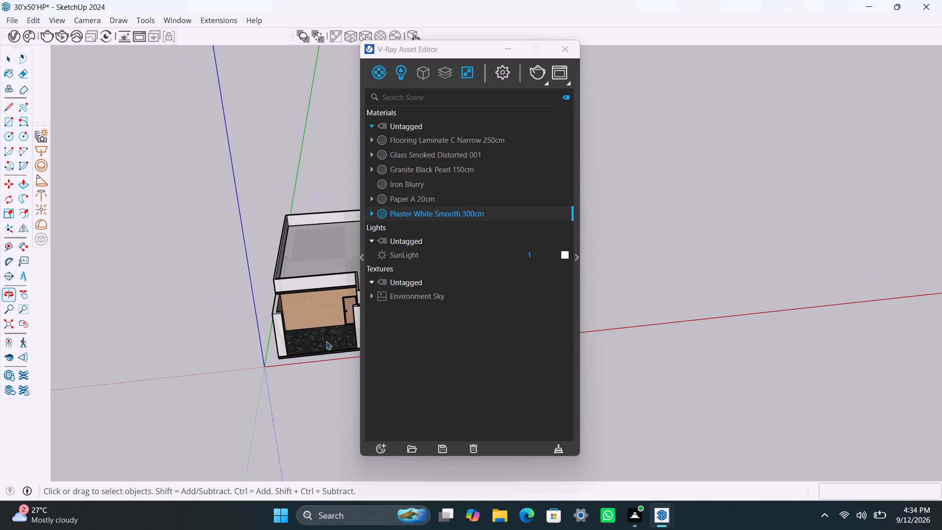
{"action": "scroll", "coordinate": [302, 333], "scroll_direction": "up", "scroll_amount": 2}
{"action": "middle_click_drag", "start_coordinate": [298, 330], "coordinate": [276, 308]}
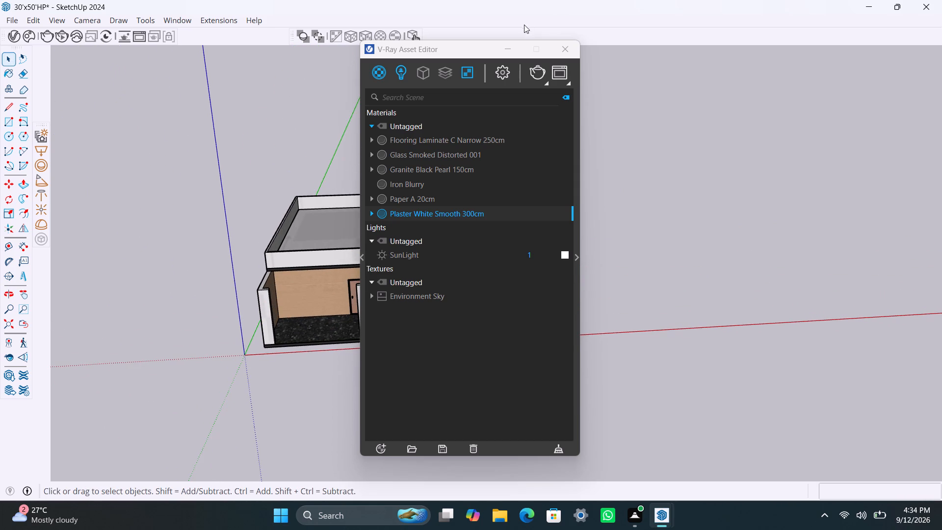
{"action": "left_click", "coordinate": [507, 42]}
{"action": "scroll", "coordinate": [454, 269], "scroll_direction": "up", "scroll_amount": 4}
{"action": "middle_click_drag", "start_coordinate": [395, 255], "coordinate": [636, 258]}
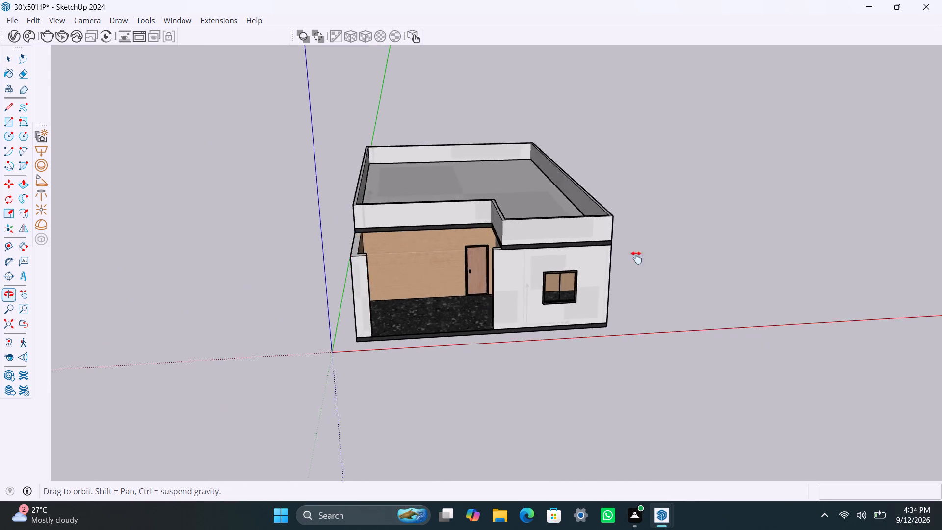
{"action": "middle_click_drag", "start_coordinate": [636, 258], "coordinate": [544, 281]}
{"action": "scroll", "coordinate": [562, 326], "scroll_direction": "up", "scroll_amount": 2}
{"action": "middle_click_drag", "start_coordinate": [583, 346], "coordinate": [514, 327]}
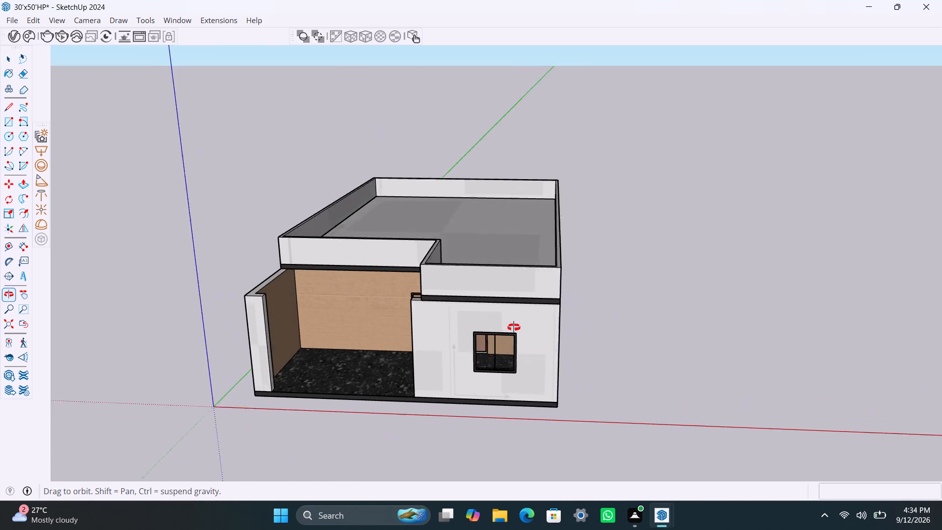
{"action": "middle_click_drag", "start_coordinate": [514, 327], "coordinate": [578, 331]}
{"action": "scroll", "coordinate": [516, 340], "scroll_direction": "up", "scroll_amount": 3}
{"action": "middle_click_drag", "start_coordinate": [518, 339], "coordinate": [511, 314], "text": "shift"}
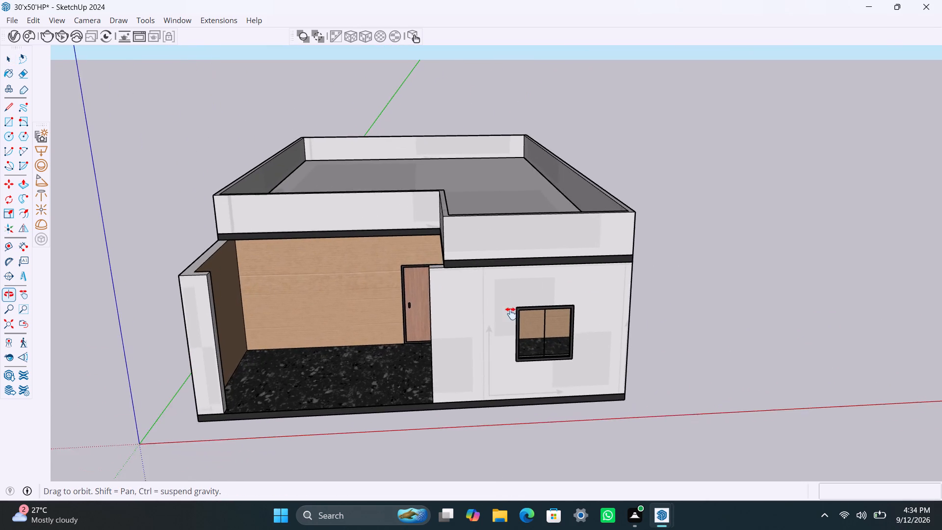
{"action": "middle_click_drag", "start_coordinate": [511, 314], "coordinate": [515, 310], "text": "shift"}
{"action": "scroll", "coordinate": [501, 328], "scroll_direction": "up", "scroll_amount": 3}
{"action": "middle_click_drag", "start_coordinate": [627, 334], "coordinate": [588, 326]}
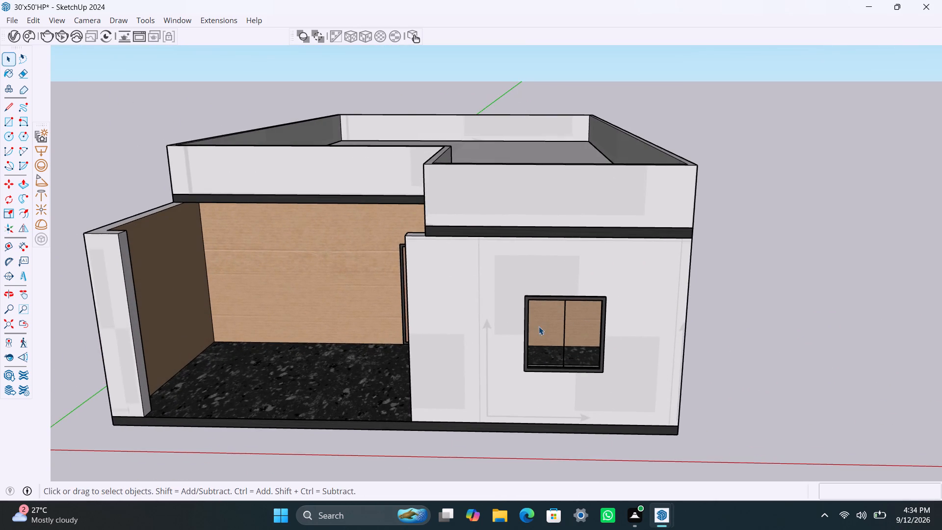
{"action": "scroll", "coordinate": [537, 329], "scroll_direction": "down", "scroll_amount": 3}
{"action": "middle_click_drag", "start_coordinate": [532, 340], "coordinate": [620, 349], "text": "shift"}
{"action": "scroll", "coordinate": [543, 339], "scroll_direction": "up", "scroll_amount": 1}
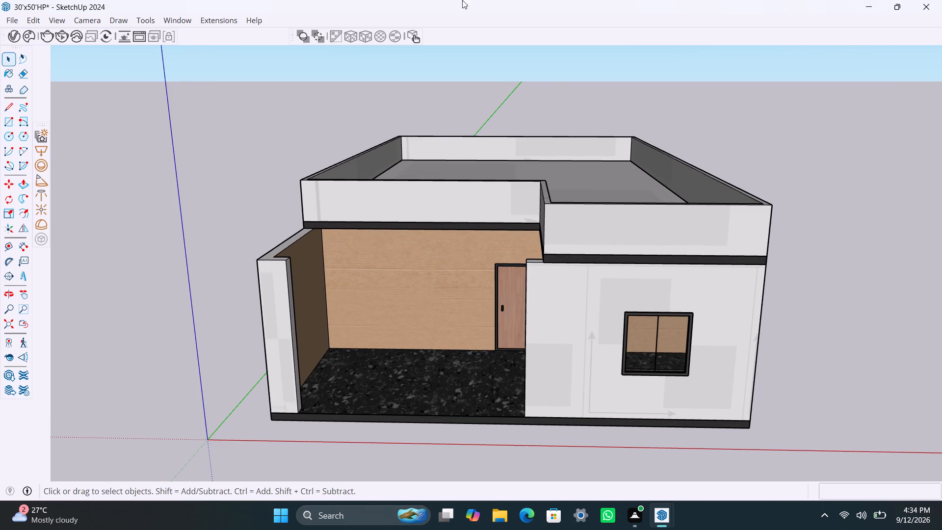
Delete all guides from the model.
{"action": "left_click", "coordinate": [38, 23]}
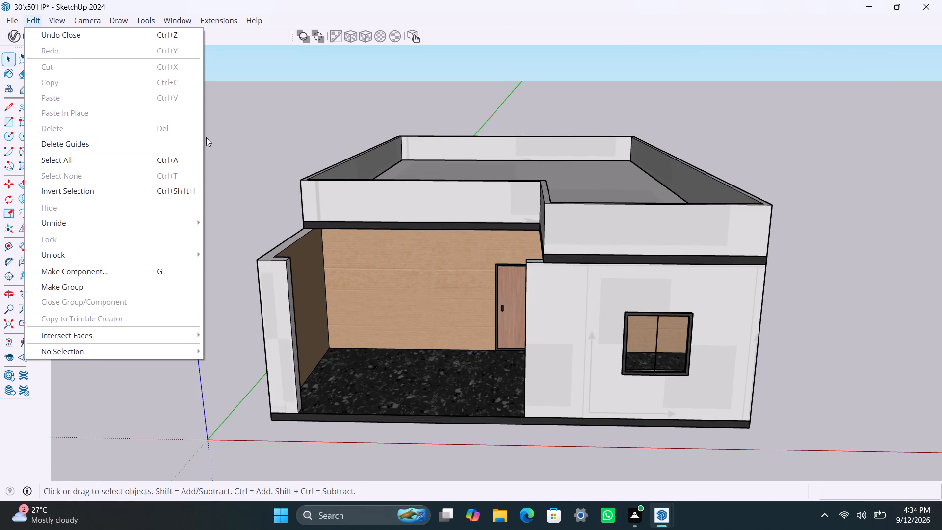
{"action": "left_click", "coordinate": [152, 144]}
Turn off the display of the drawing axes.
{"action": "left_click", "coordinate": [62, 16]}
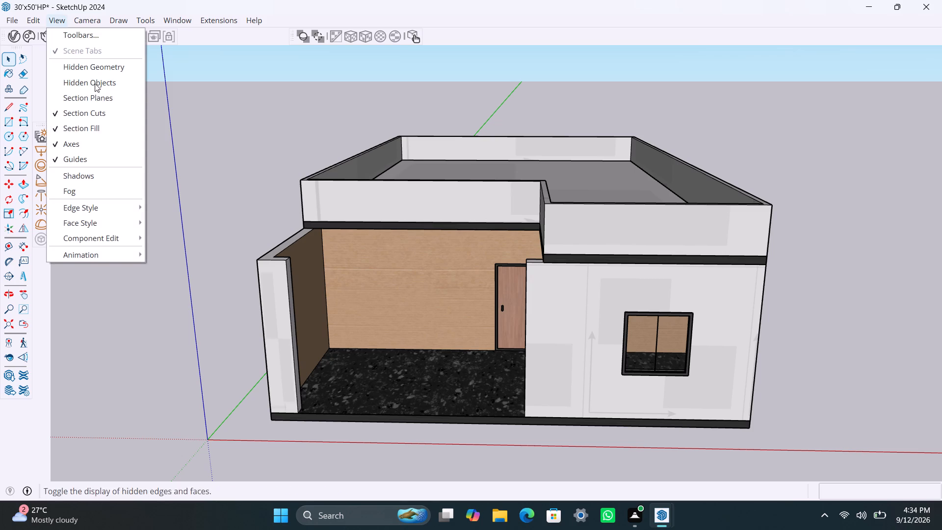
{"action": "left_click", "coordinate": [107, 149]}
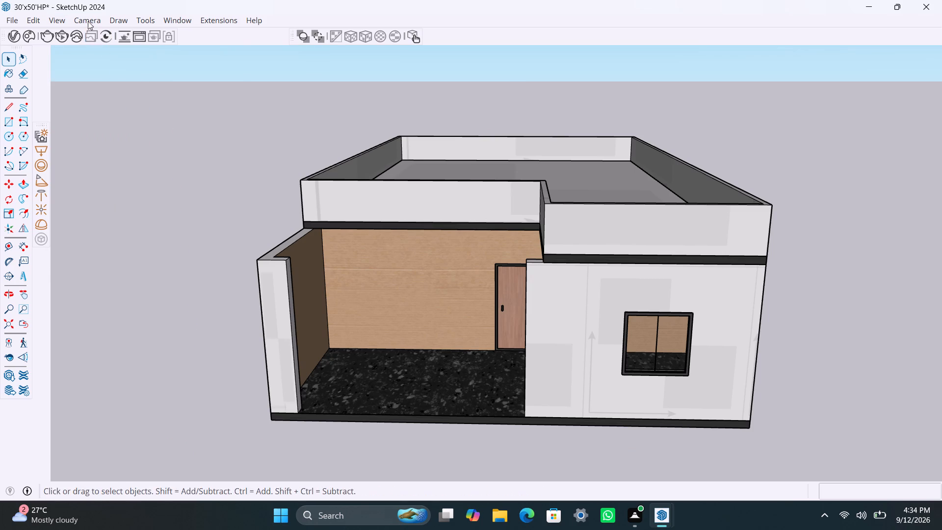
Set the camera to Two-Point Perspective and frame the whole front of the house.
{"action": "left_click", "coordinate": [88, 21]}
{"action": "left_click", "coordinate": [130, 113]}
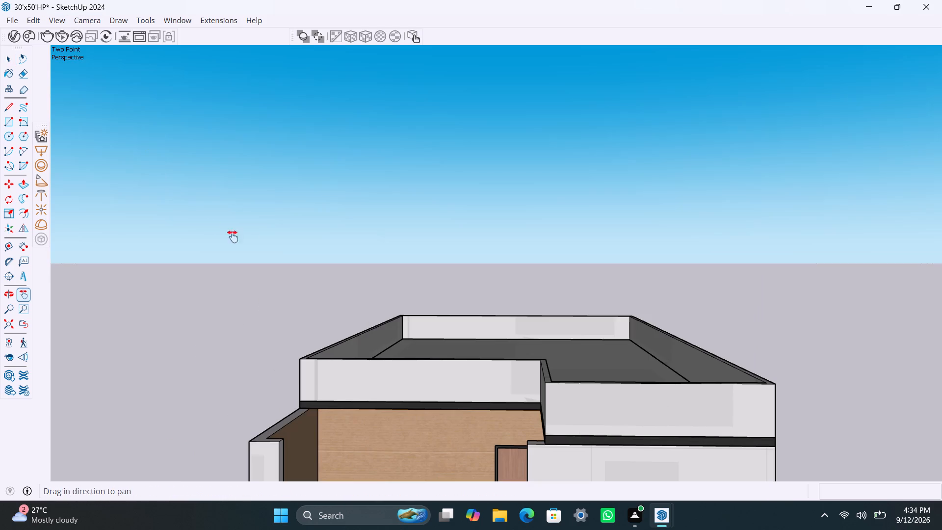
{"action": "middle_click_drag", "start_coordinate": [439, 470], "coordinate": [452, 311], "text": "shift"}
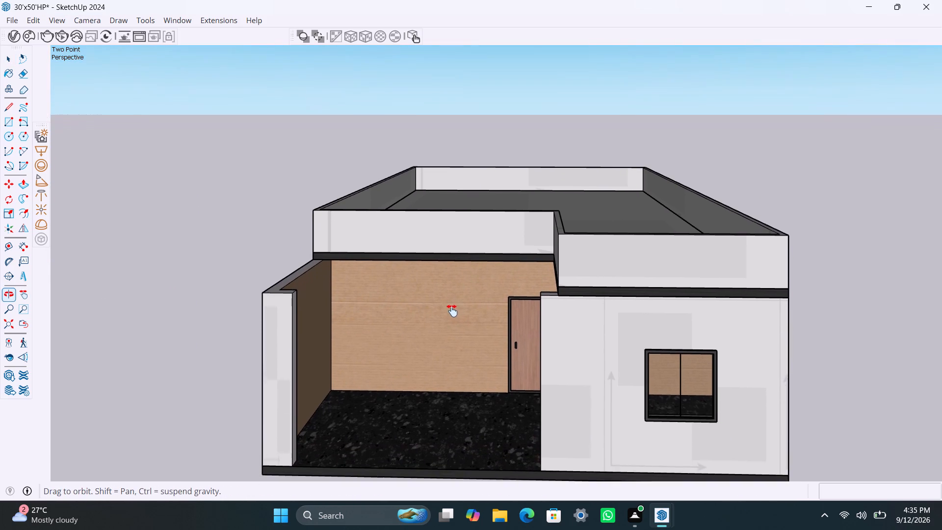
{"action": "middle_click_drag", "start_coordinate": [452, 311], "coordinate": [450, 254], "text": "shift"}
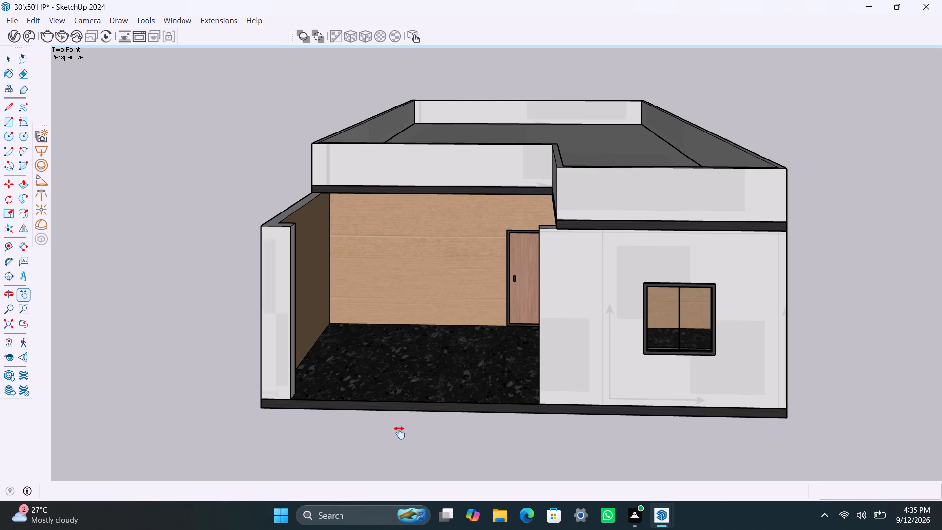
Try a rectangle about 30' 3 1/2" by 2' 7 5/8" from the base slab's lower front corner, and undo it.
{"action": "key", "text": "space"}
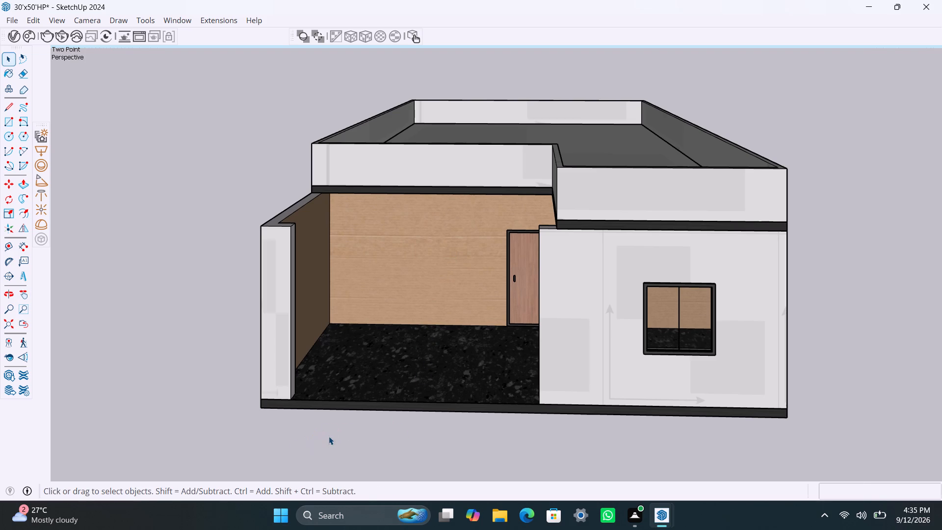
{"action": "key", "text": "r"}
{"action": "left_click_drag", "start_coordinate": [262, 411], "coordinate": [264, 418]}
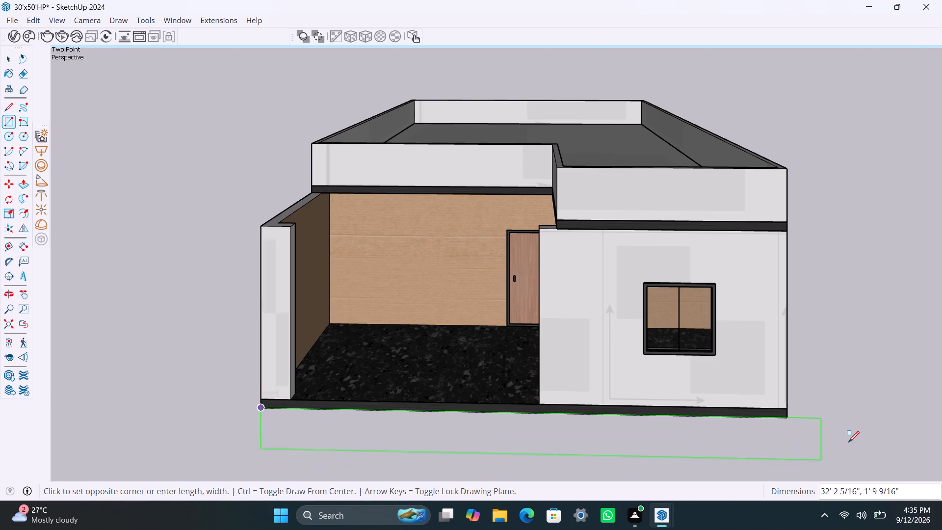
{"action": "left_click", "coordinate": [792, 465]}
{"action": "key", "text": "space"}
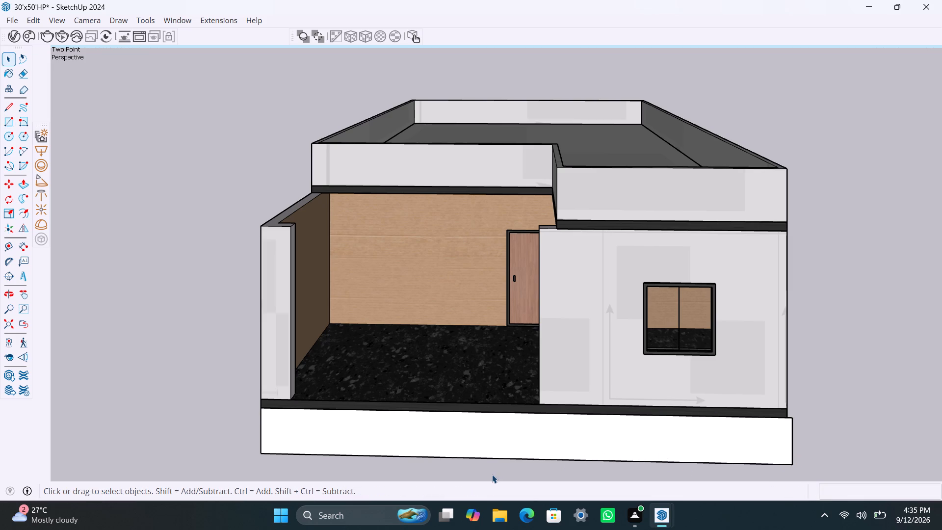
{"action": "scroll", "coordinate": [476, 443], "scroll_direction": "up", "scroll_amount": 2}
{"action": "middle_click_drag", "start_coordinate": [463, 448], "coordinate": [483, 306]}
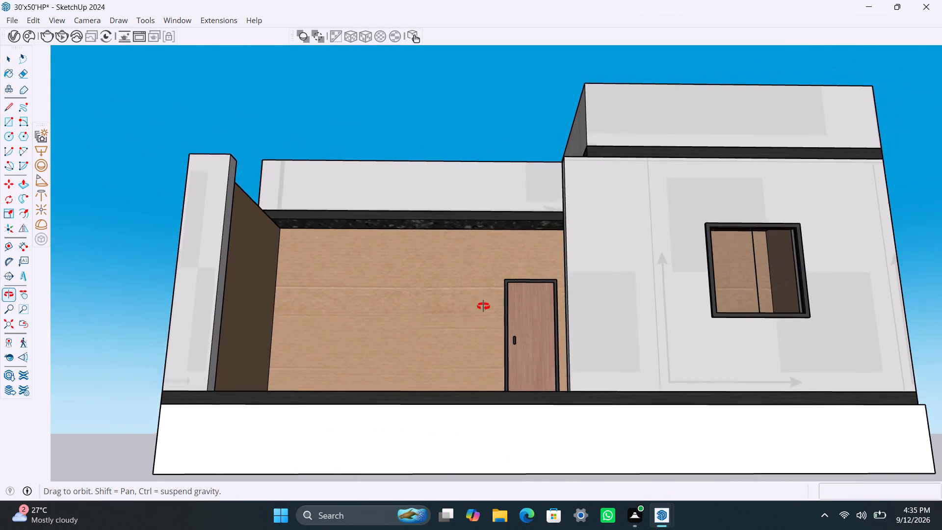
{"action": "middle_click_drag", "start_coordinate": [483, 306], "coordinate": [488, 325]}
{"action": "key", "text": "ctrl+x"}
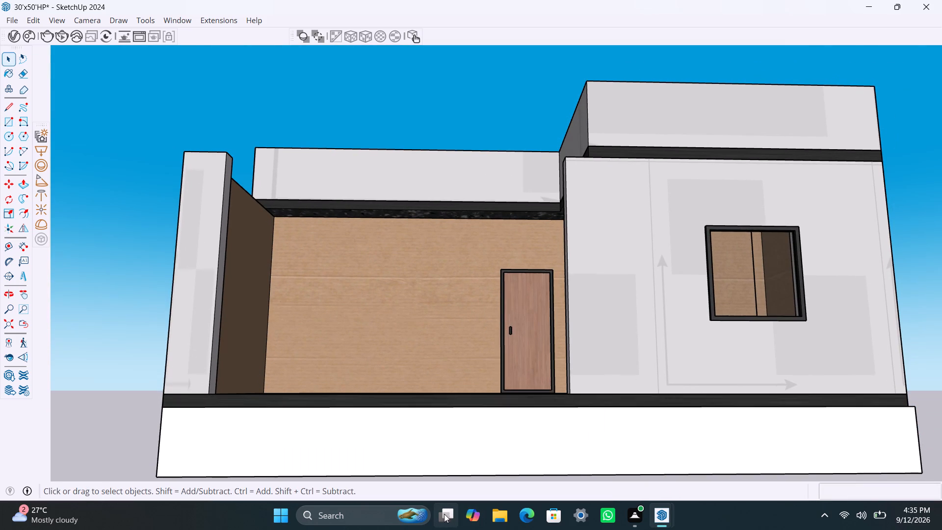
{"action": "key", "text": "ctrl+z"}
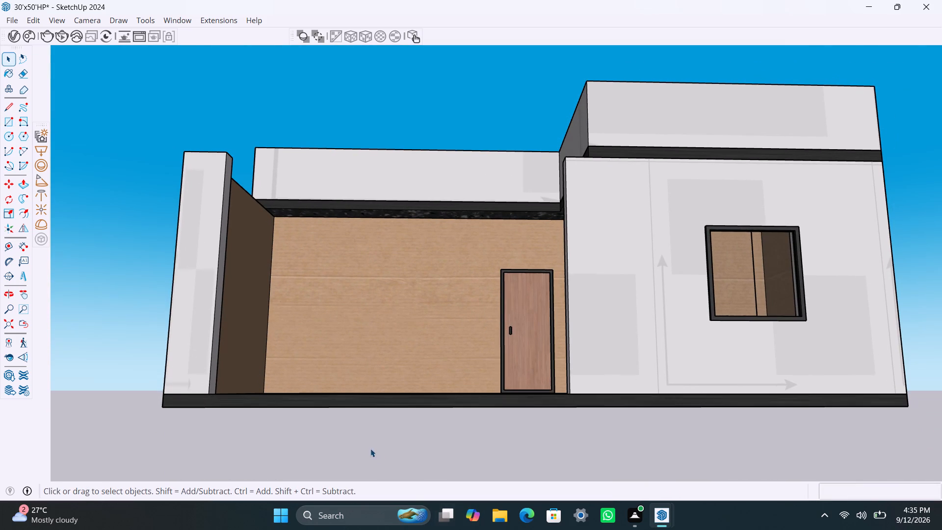
Draw a horizontal ground rectangle about 30' 6 5/8" by 8' 1 5/16" in front of the house, starting at the base slab's lower front corner.
{"action": "scroll", "coordinate": [350, 428], "scroll_direction": "down", "scroll_amount": 3}
{"action": "scroll", "coordinate": [392, 374], "scroll_direction": "down", "scroll_amount": 4}
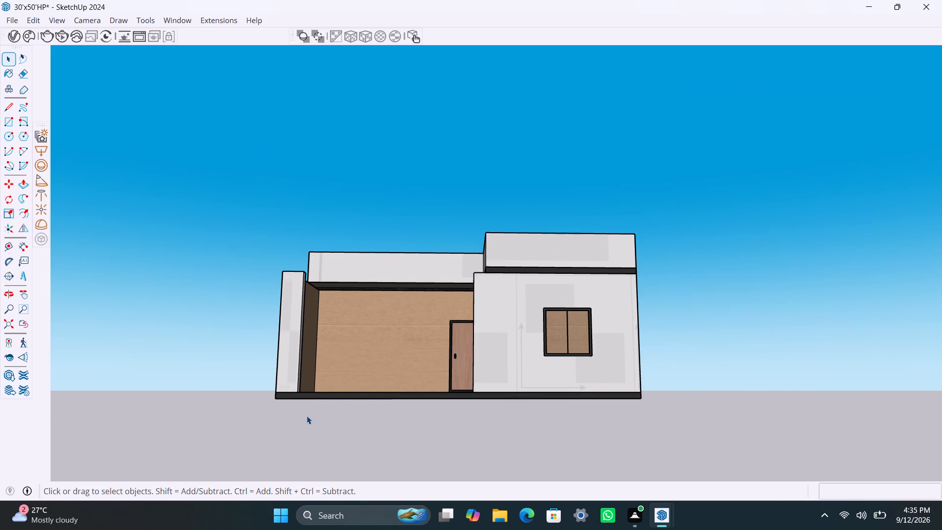
{"action": "key", "text": "r"}
{"action": "left_click_drag", "start_coordinate": [279, 400], "coordinate": [281, 404]}
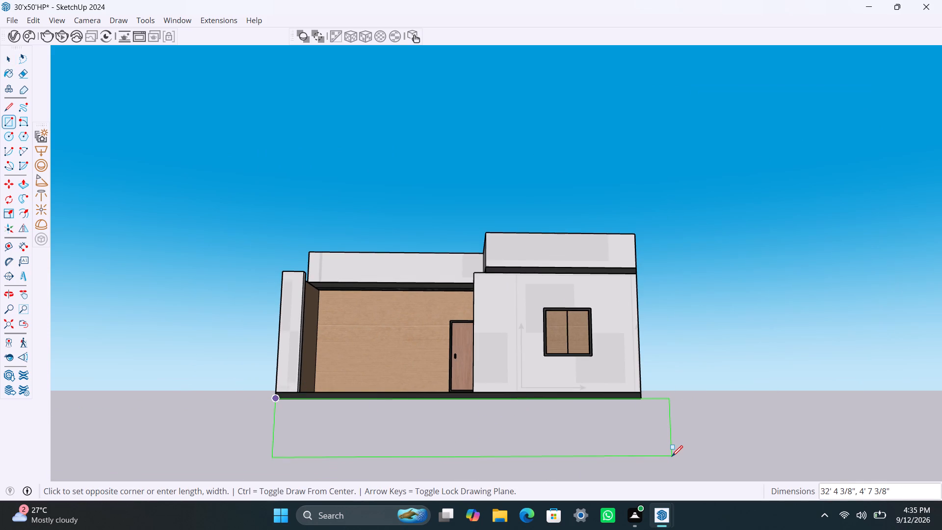
{"action": "key", "text": "Down"}
{"action": "key", "text": "Left"}
{"action": "key", "text": "Left"}
{"action": "key", "text": "Down"}
{"action": "key", "text": "Right"}
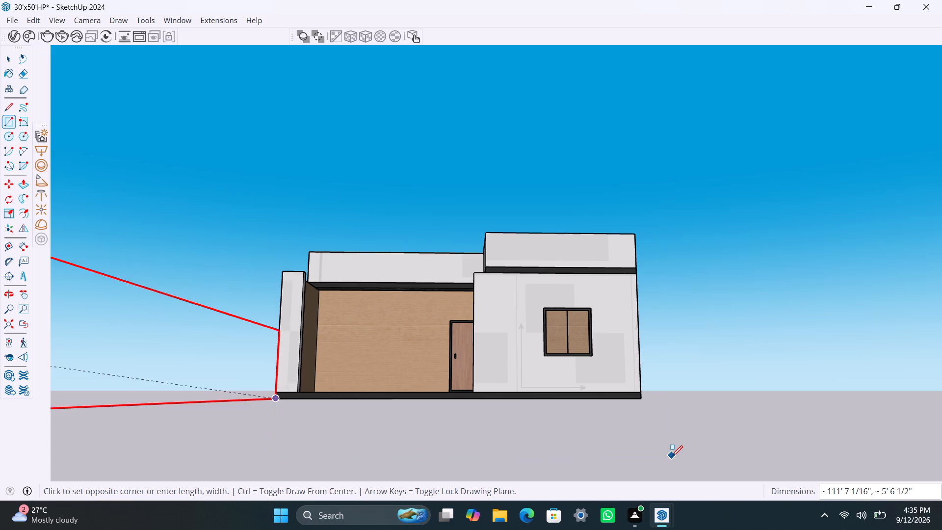
{"action": "key", "text": "Up"}
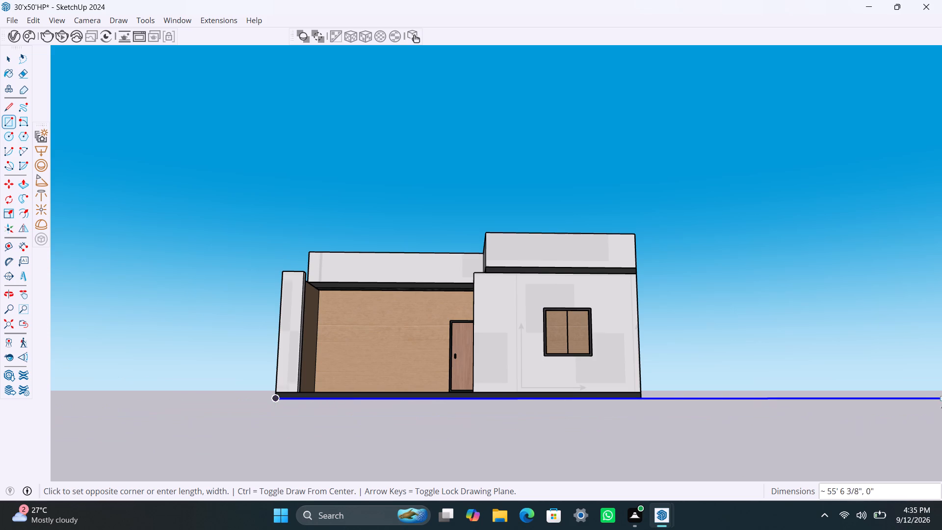
{"action": "scroll", "coordinate": [864, 438], "scroll_direction": "down", "scroll_amount": 8}
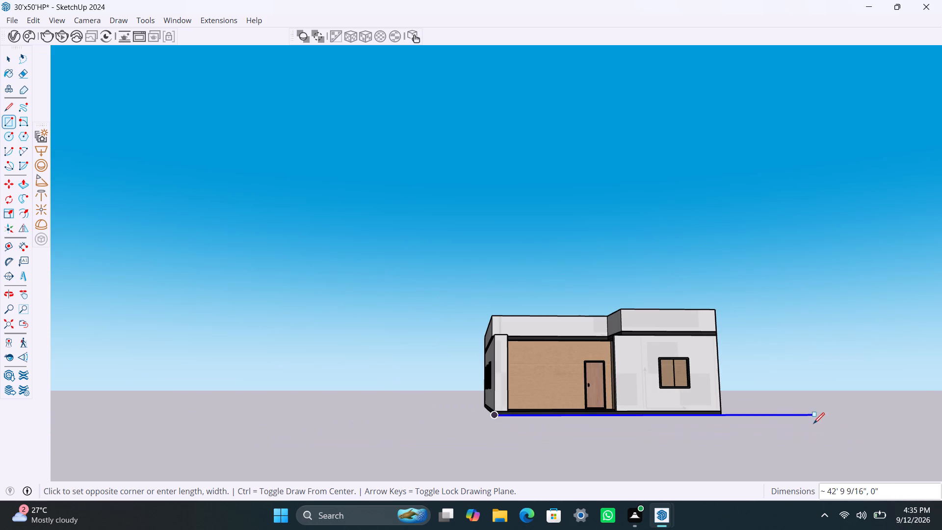
{"action": "scroll", "coordinate": [747, 442], "scroll_direction": "down", "scroll_amount": 3}
{"action": "middle_click", "coordinate": [740, 425]}
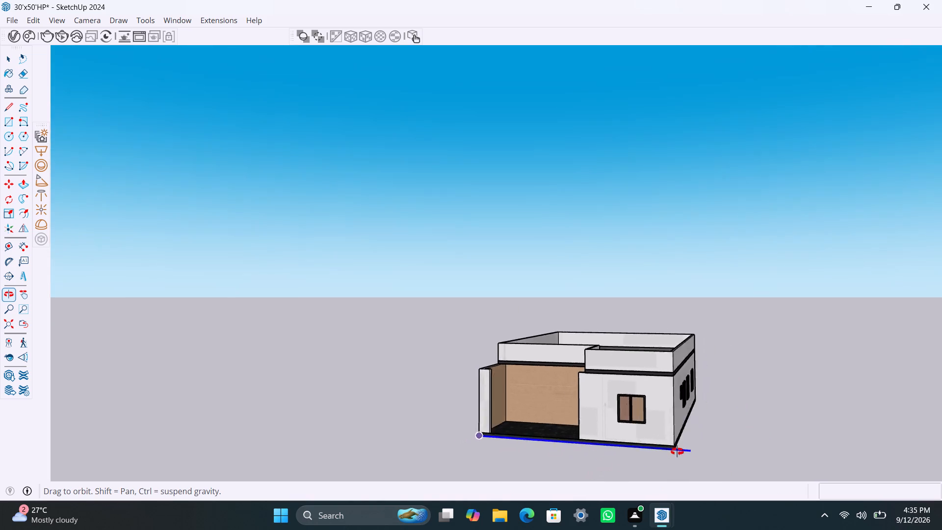
{"action": "scroll", "coordinate": [693, 390], "scroll_direction": "down", "scroll_amount": 3, "text": "shift"}
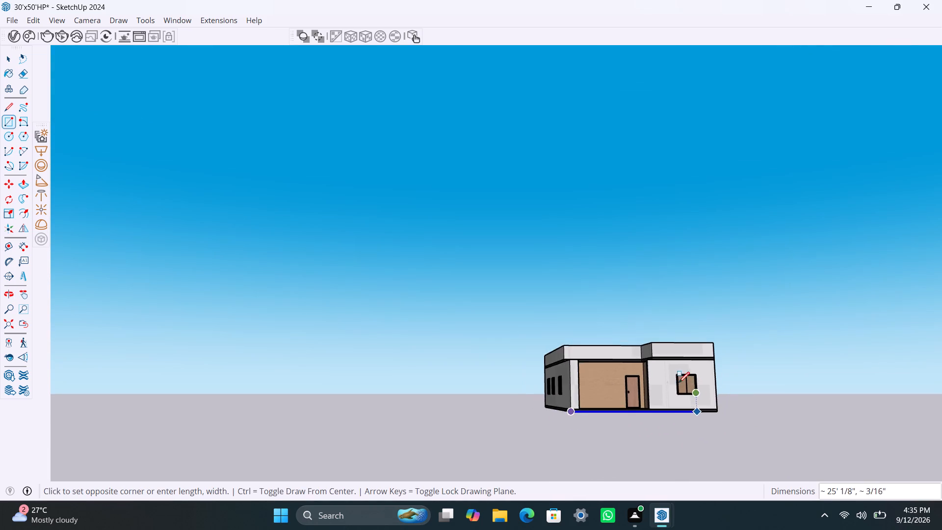
{"action": "middle_click_drag", "start_coordinate": [677, 382], "coordinate": [673, 321], "text": "shift"}
{"action": "scroll", "coordinate": [653, 266], "scroll_direction": "down", "scroll_amount": 3}
{"action": "middle_click_drag", "start_coordinate": [651, 305], "coordinate": [670, 391]}
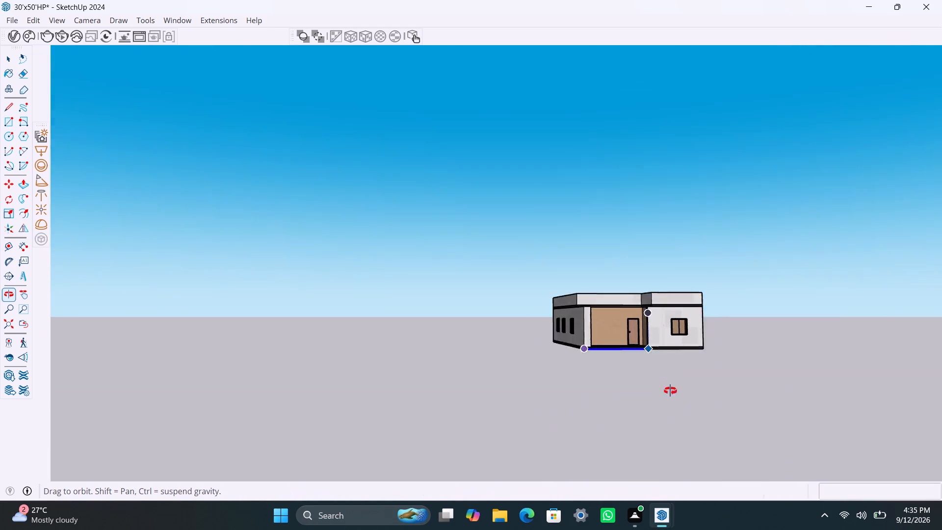
{"action": "middle_click_drag", "start_coordinate": [670, 391], "coordinate": [663, 491]}
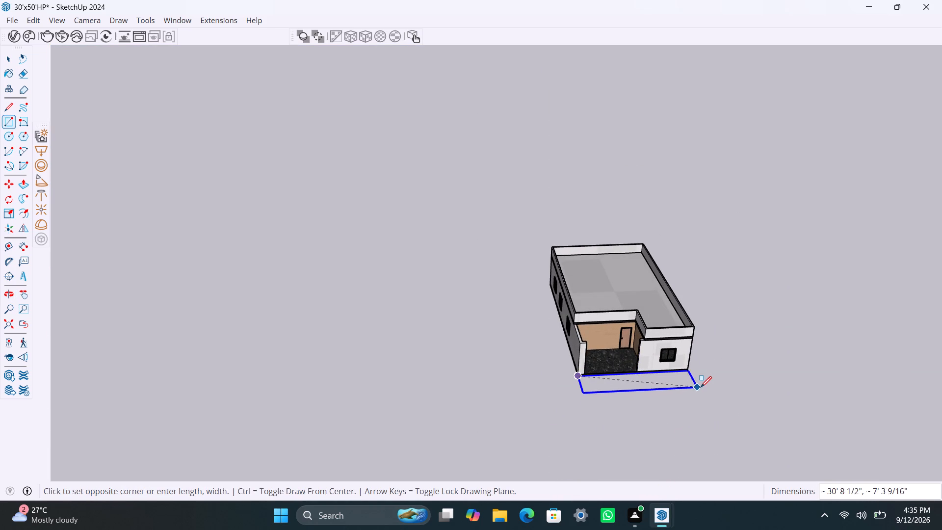
{"action": "left_click", "coordinate": [700, 389]}
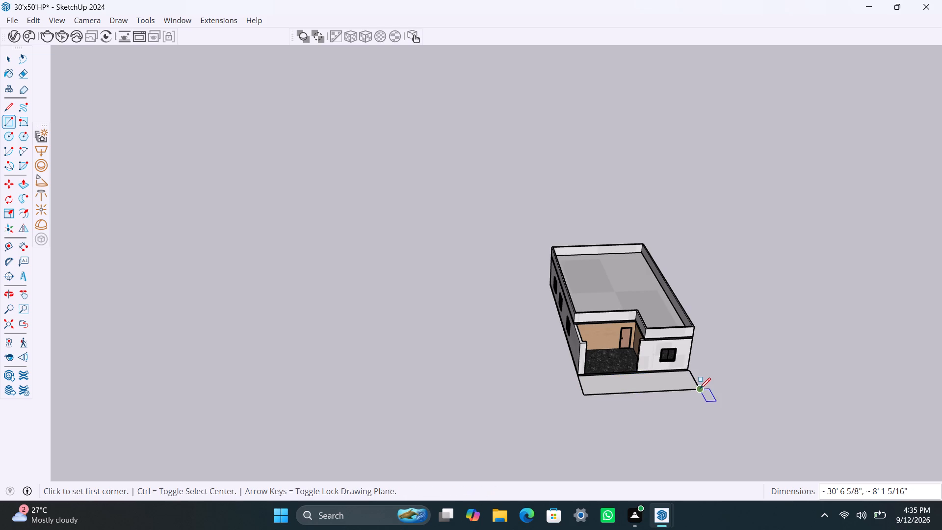
Make a group from the new ground rectangle's face and edges.
{"action": "key", "text": "space"}
{"action": "double_click", "coordinate": [619, 386]}
{"action": "right_click", "coordinate": [619, 386]}
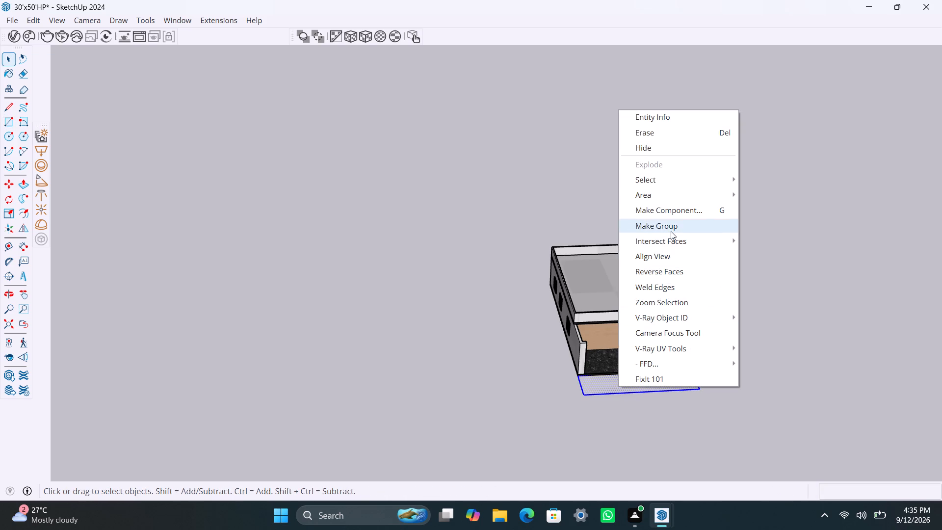
{"action": "left_click", "coordinate": [671, 231]}
Inside the new group, push/pull the rectangle's face up 6" to form a slab in front of the house.
{"action": "scroll", "coordinate": [649, 399], "scroll_direction": "up", "scroll_amount": 4}
{"action": "triple_click", "coordinate": [642, 382]}
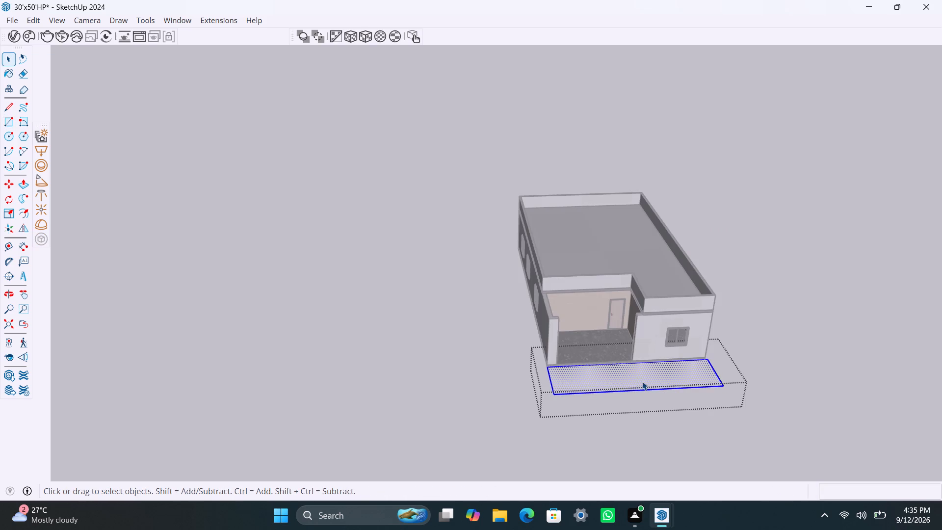
{"action": "scroll", "coordinate": [643, 381], "scroll_direction": "up", "scroll_amount": 9}
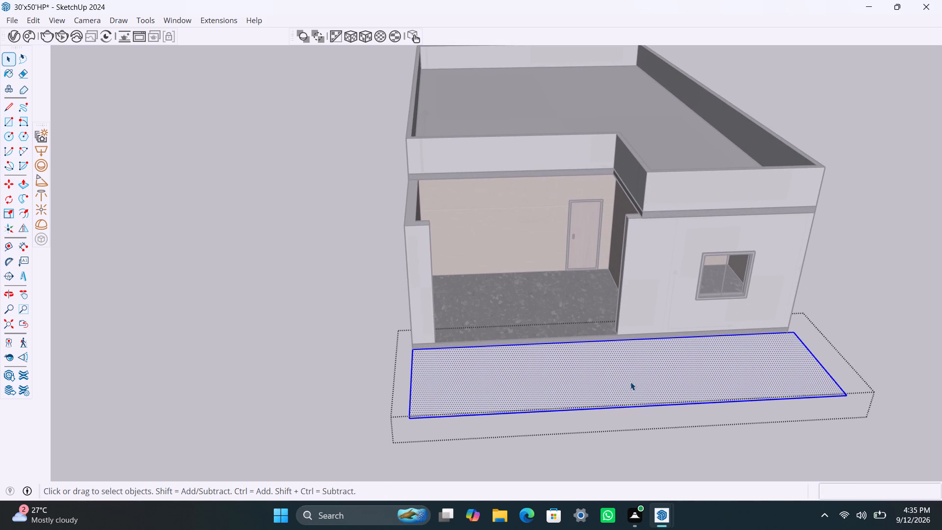
{"action": "key", "text": "p"}
{"action": "left_click", "coordinate": [630, 382]}
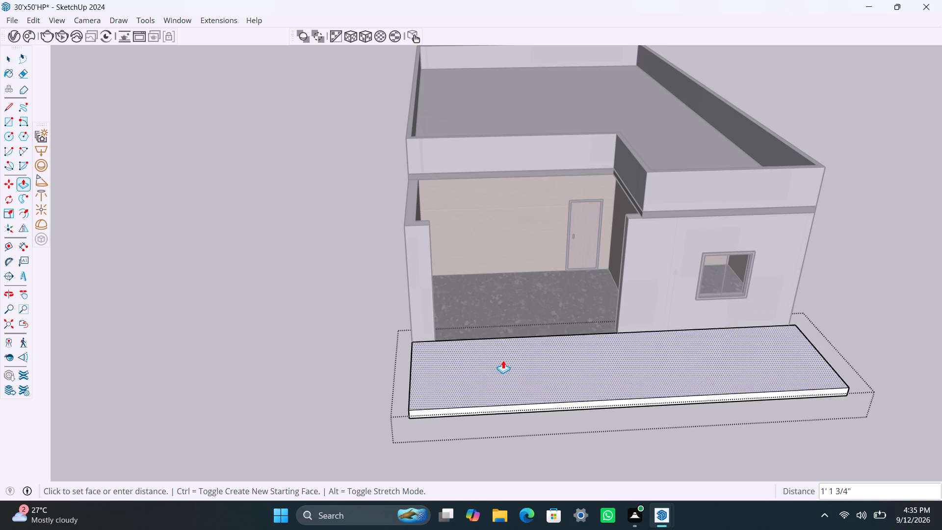
{"action": "left_click", "coordinate": [513, 293]}
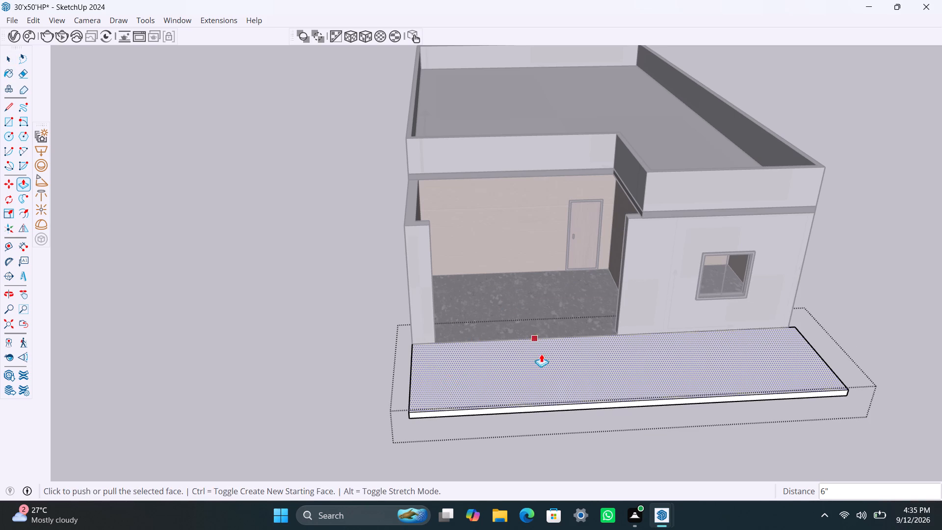
{"action": "key", "text": "space"}
Extend the front slab's porch-side end face outward about 11' 5" past the house corner.
{"action": "scroll", "coordinate": [742, 435], "scroll_direction": "down", "scroll_amount": 4}
{"action": "scroll", "coordinate": [472, 404], "scroll_direction": "up", "scroll_amount": 3}
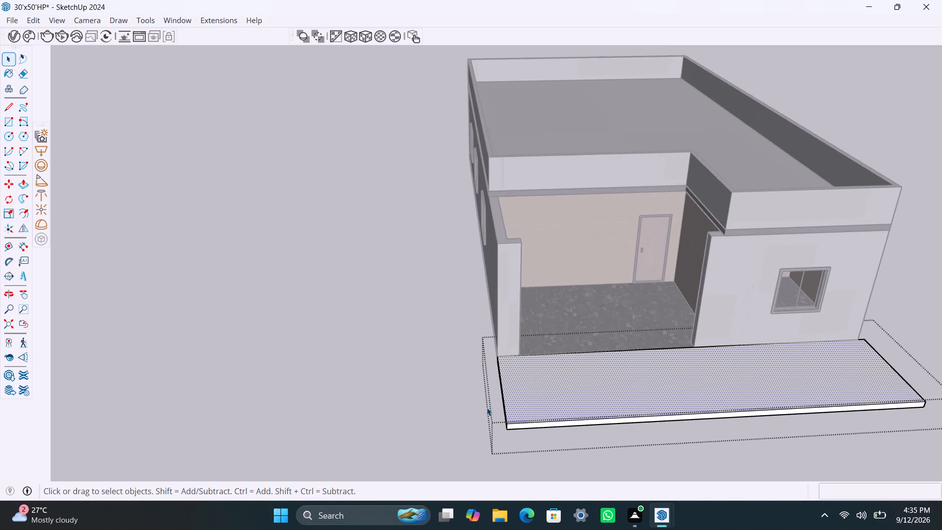
{"action": "middle_click_drag", "start_coordinate": [487, 417], "coordinate": [632, 417]}
{"action": "scroll", "coordinate": [637, 395], "scroll_direction": "up", "scroll_amount": 6}
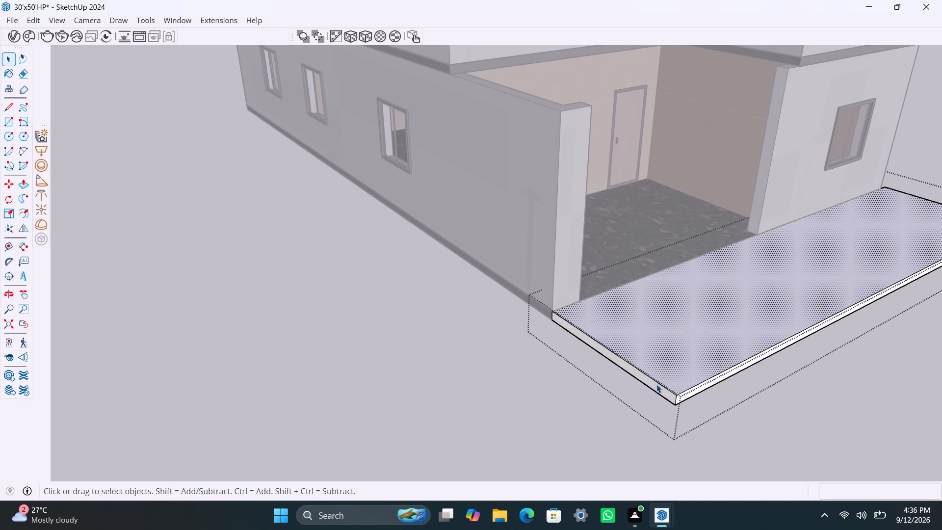
{"action": "left_click", "coordinate": [658, 387]}
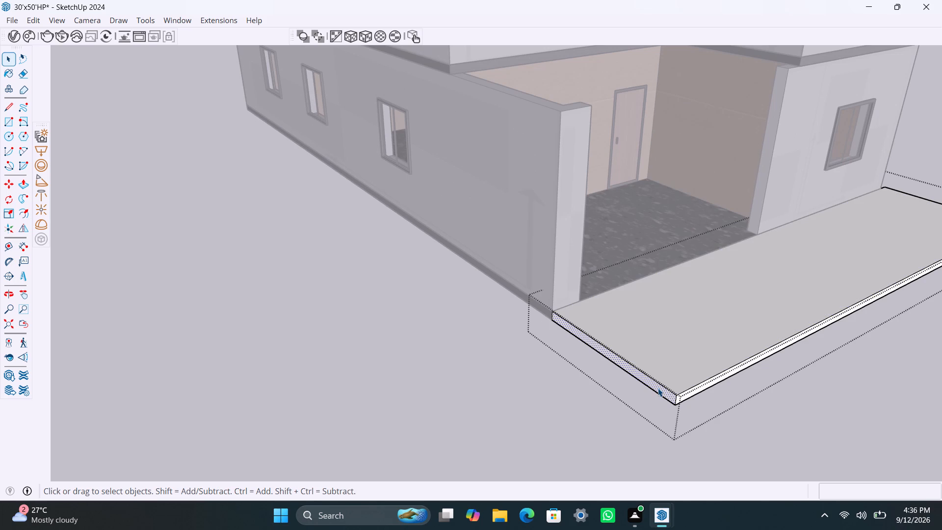
{"action": "key", "text": "p"}
{"action": "left_click_drag", "start_coordinate": [658, 388], "coordinate": [434, 486]}
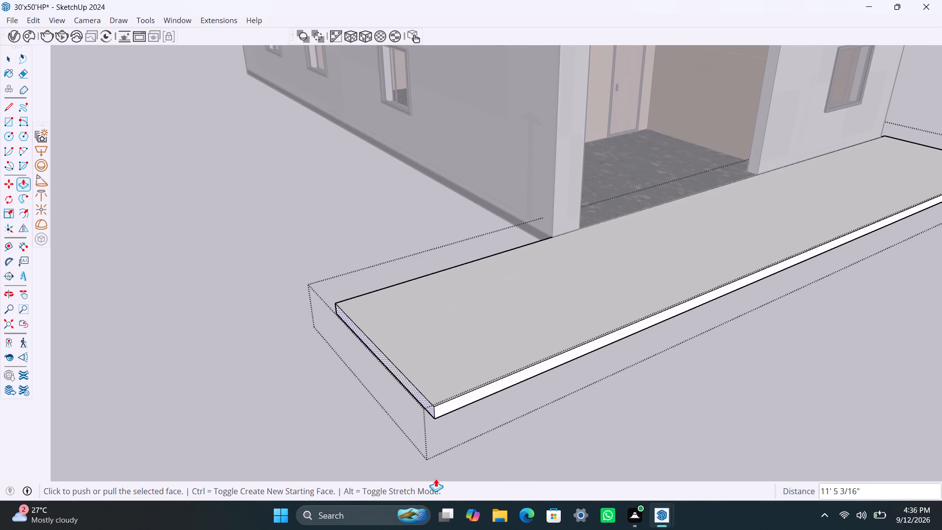
{"action": "left_click", "coordinate": [436, 477]}
{"action": "left_click", "coordinate": [455, 457]}
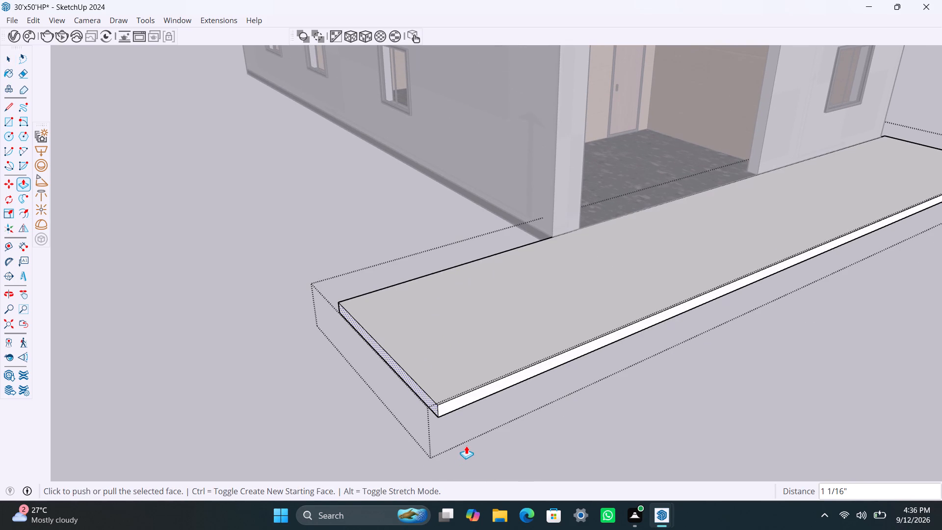
{"action": "key", "text": "space"}
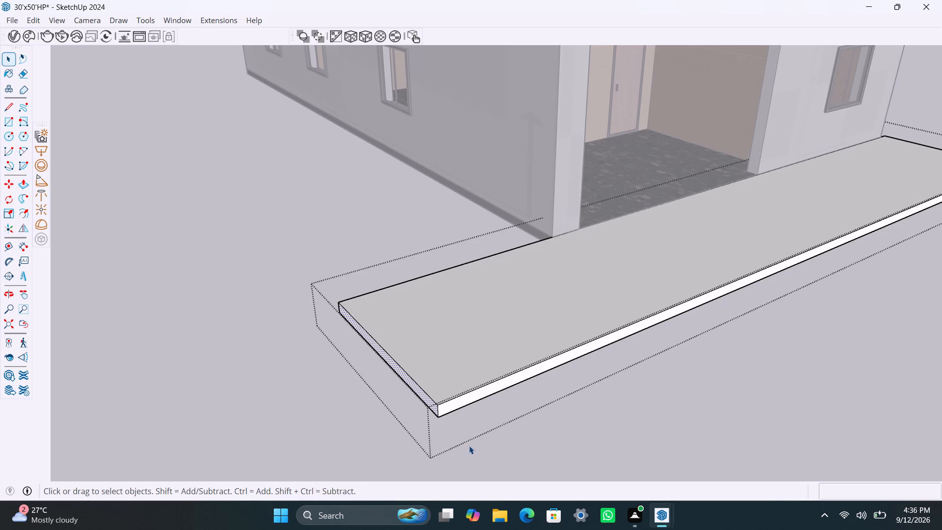
Extend the front slab's opposite end face well past the house's other corner, and close the group.
{"action": "scroll", "coordinate": [519, 395], "scroll_direction": "down", "scroll_amount": 16}
{"action": "middle_click_drag", "start_coordinate": [780, 318], "coordinate": [746, 318]}
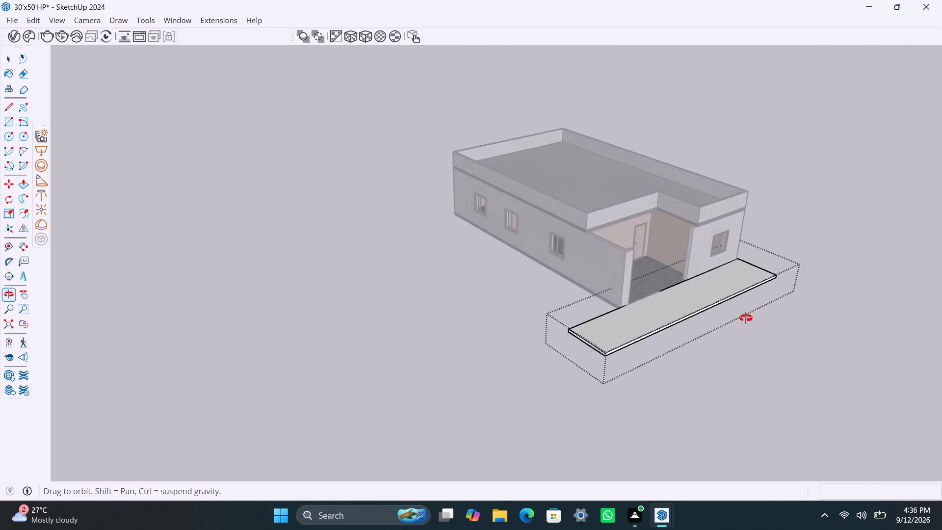
{"action": "middle_click_drag", "start_coordinate": [746, 318], "coordinate": [229, 292]}
{"action": "scroll", "coordinate": [290, 356], "scroll_direction": "up", "scroll_amount": 10}
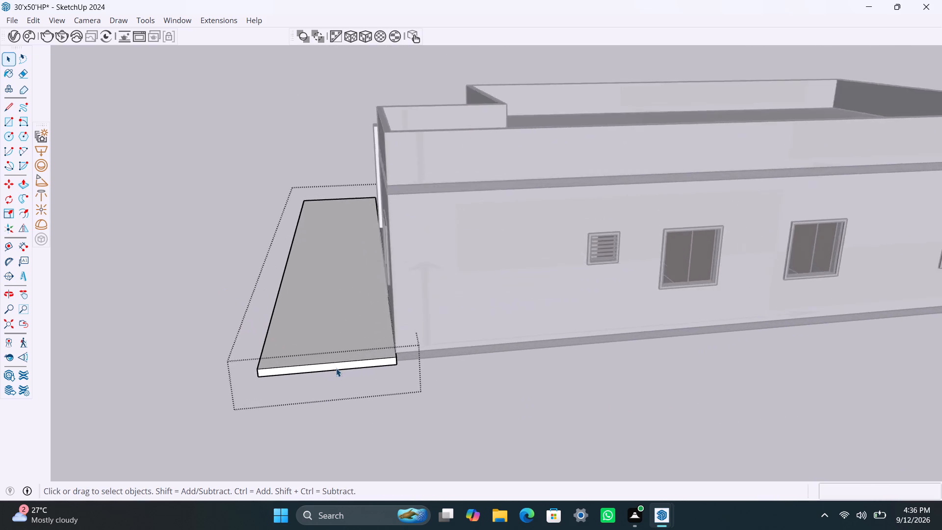
{"action": "left_click", "coordinate": [336, 366]}
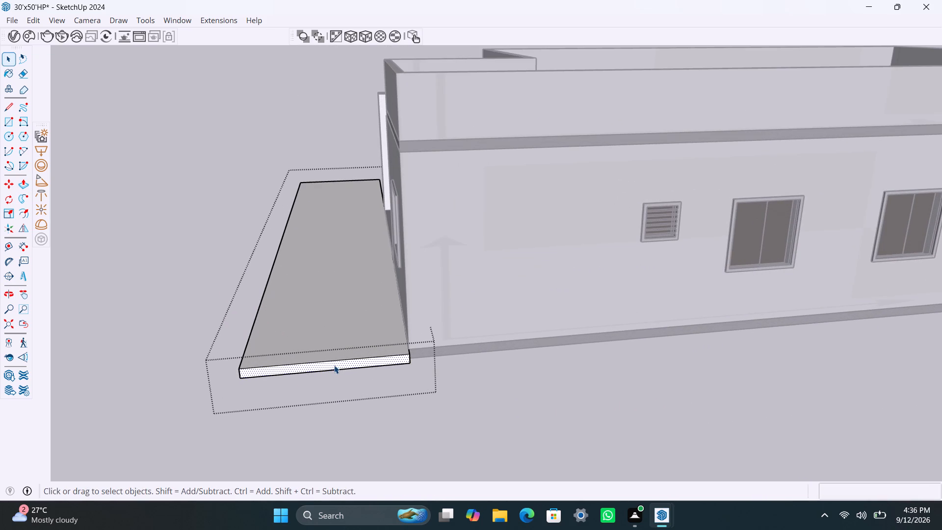
{"action": "key", "text": "p"}
{"action": "left_click_drag", "start_coordinate": [334, 365], "coordinate": [333, 371]}
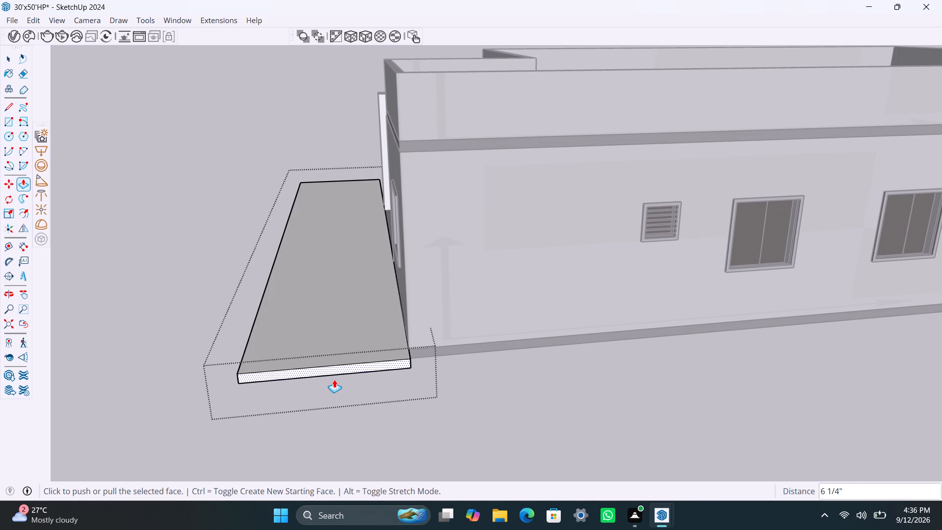
{"action": "left_click_drag", "start_coordinate": [341, 371], "coordinate": [341, 482]}
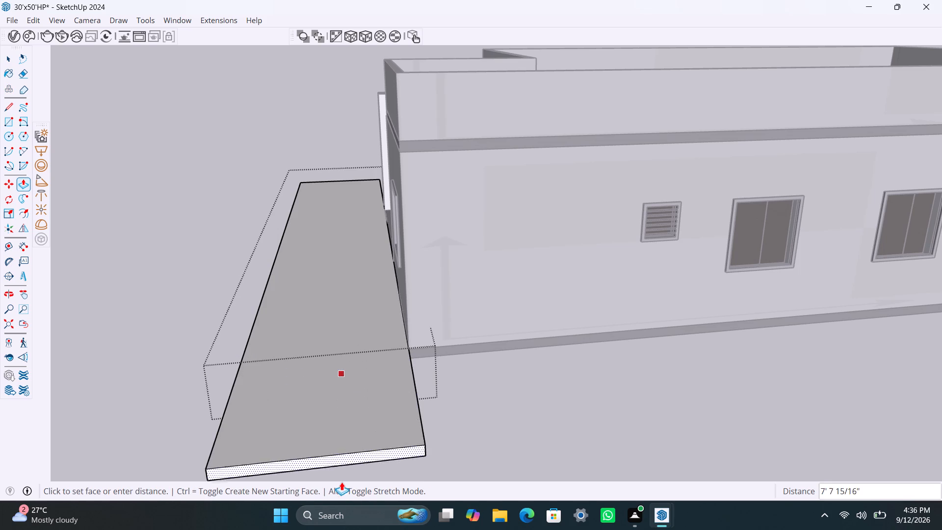
{"action": "left_click_drag", "start_coordinate": [341, 482], "coordinate": [342, 480]}
{"action": "key", "text": "space"}
{"action": "left_click", "coordinate": [477, 384]}
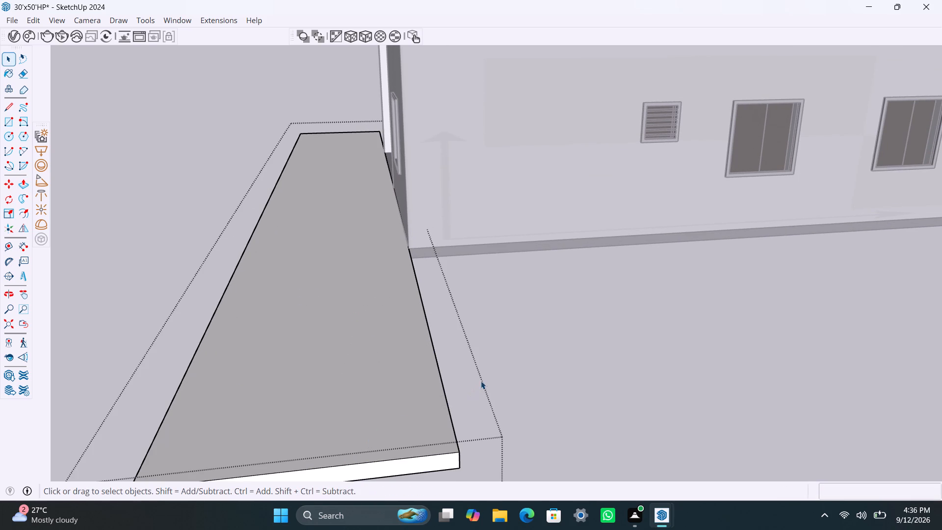
{"action": "left_click", "coordinate": [146, 248]}
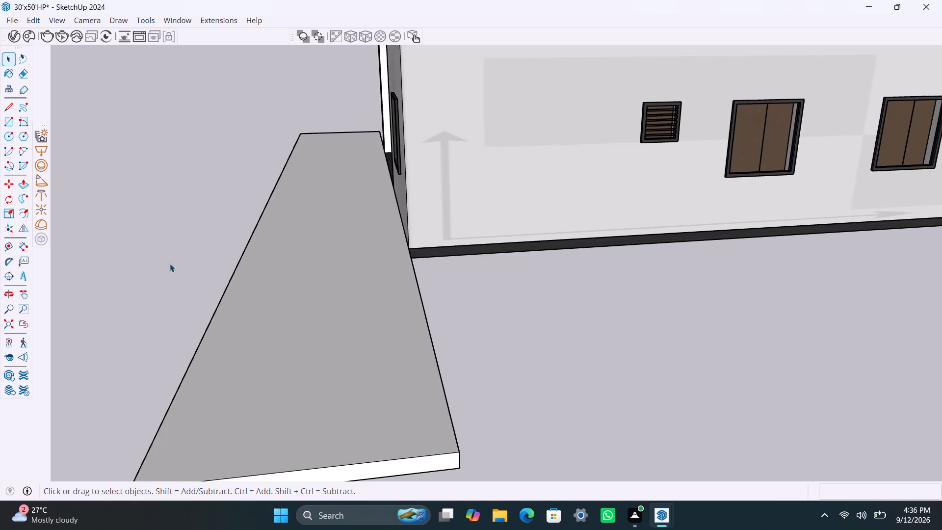
Frame the house front squarely from near eye level, with the porch, front window and new ground slab in view.
{"action": "scroll", "coordinate": [236, 329], "scroll_direction": "down", "scroll_amount": 4}
{"action": "middle_click_drag", "start_coordinate": [240, 349], "coordinate": [676, 287]}
{"action": "scroll", "coordinate": [473, 314], "scroll_direction": "down", "scroll_amount": 10}
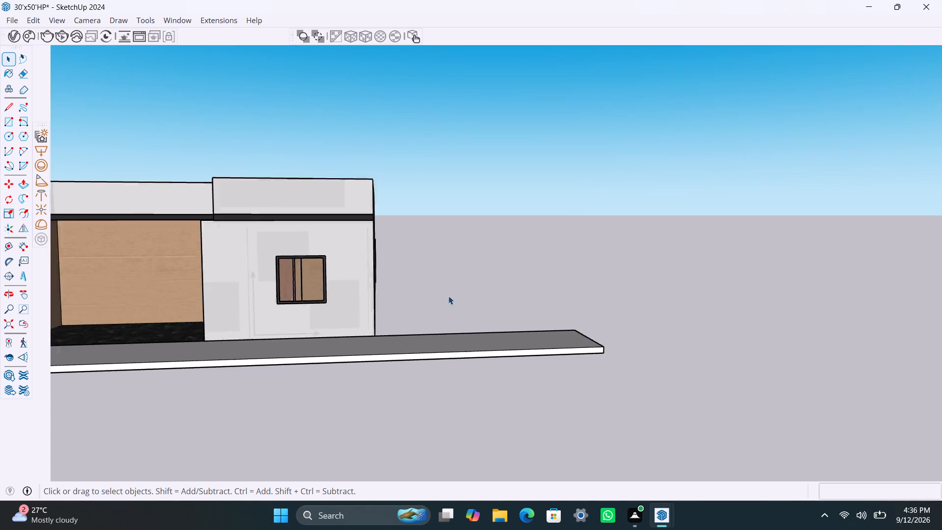
{"action": "scroll", "coordinate": [448, 296], "scroll_direction": "down", "scroll_amount": 4}
{"action": "scroll", "coordinate": [382, 328], "scroll_direction": "up", "scroll_amount": 4}
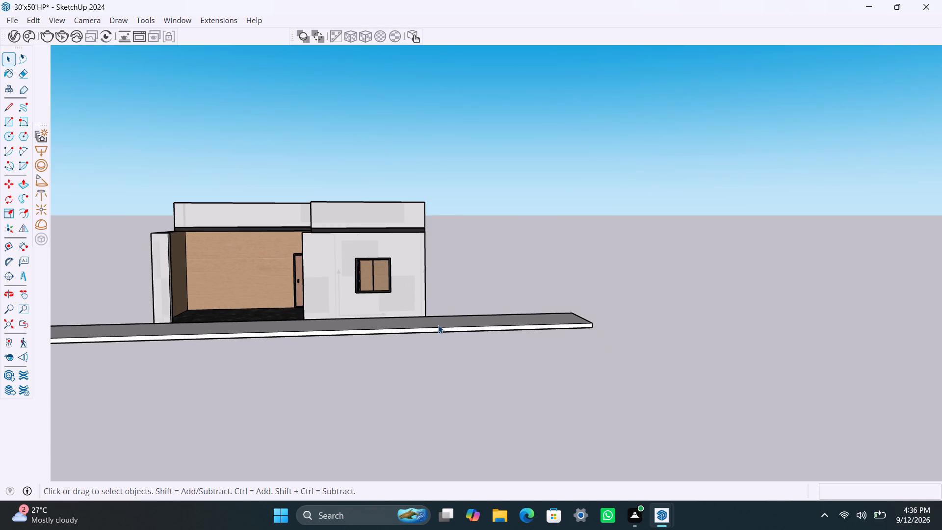
{"action": "middle_click_drag", "start_coordinate": [442, 345], "coordinate": [618, 417], "text": "shift"}
{"action": "scroll", "coordinate": [556, 420], "scroll_direction": "up", "scroll_amount": 1}
{"action": "middle_click_drag", "start_coordinate": [542, 431], "coordinate": [469, 434]}
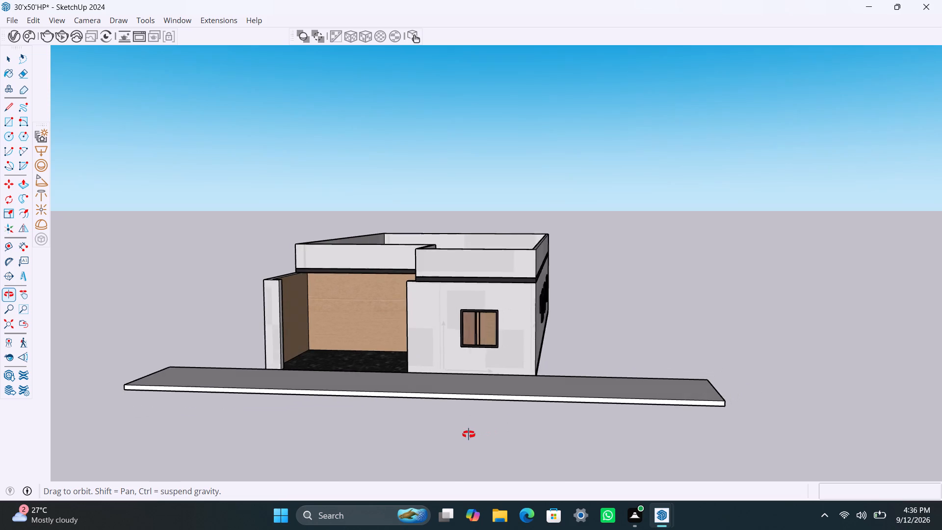
{"action": "middle_click_drag", "start_coordinate": [469, 434], "coordinate": [488, 438]}
{"action": "scroll", "coordinate": [434, 351], "scroll_direction": "up", "scroll_amount": 3}
{"action": "middle_click_drag", "start_coordinate": [442, 345], "coordinate": [491, 347]}
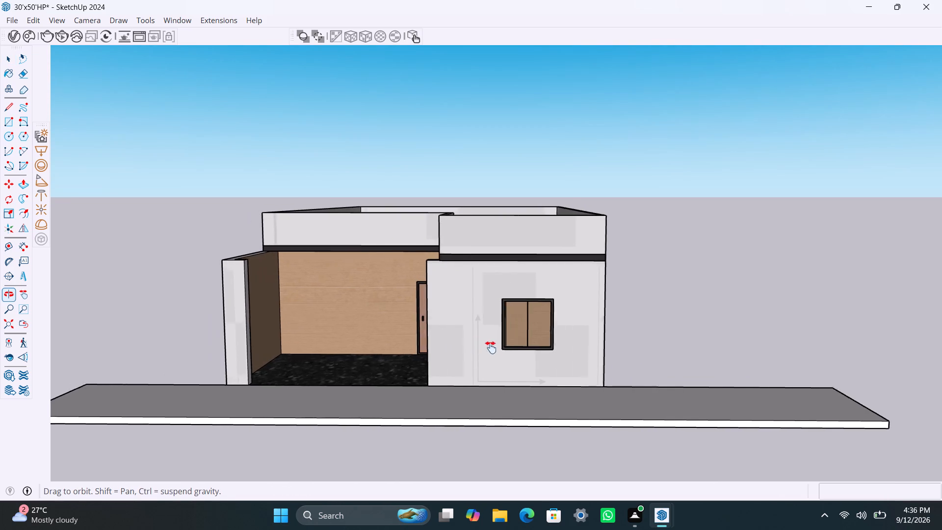
{"action": "middle_click_drag", "start_coordinate": [491, 347], "coordinate": [530, 377]}
{"action": "scroll", "coordinate": [517, 366], "scroll_direction": "up", "scroll_amount": 2}
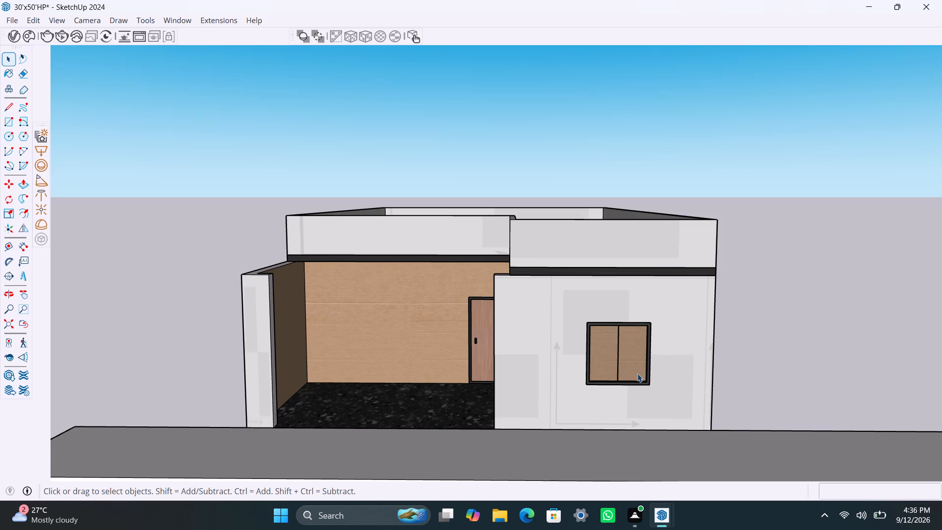
{"action": "middle_click_drag", "start_coordinate": [628, 366], "coordinate": [638, 336], "text": "shift"}
{"action": "scroll", "coordinate": [639, 334], "scroll_direction": "up", "scroll_amount": 2}
{"action": "middle_click", "coordinate": [639, 330]}
{"action": "scroll", "coordinate": [640, 327], "scroll_direction": "up", "scroll_amount": 1}
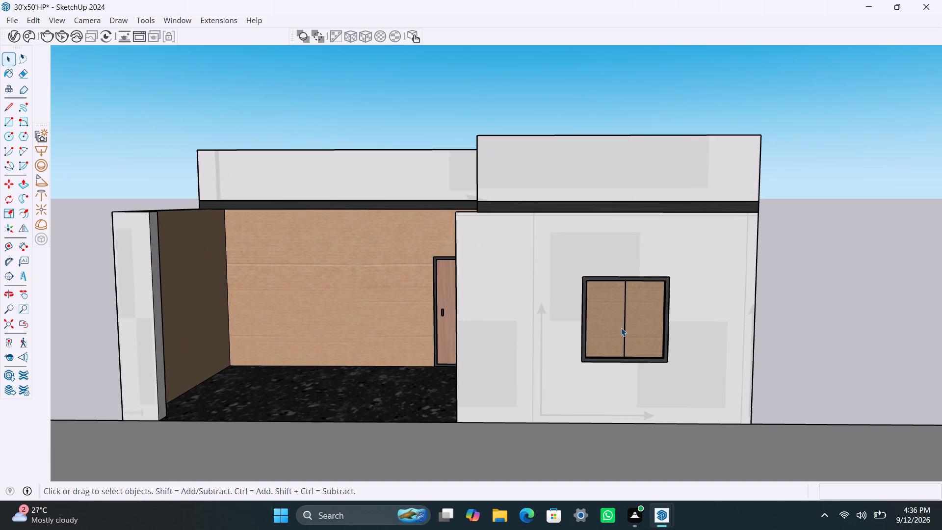
{"action": "middle_click_drag", "start_coordinate": [621, 328], "coordinate": [660, 332], "text": "shift"}
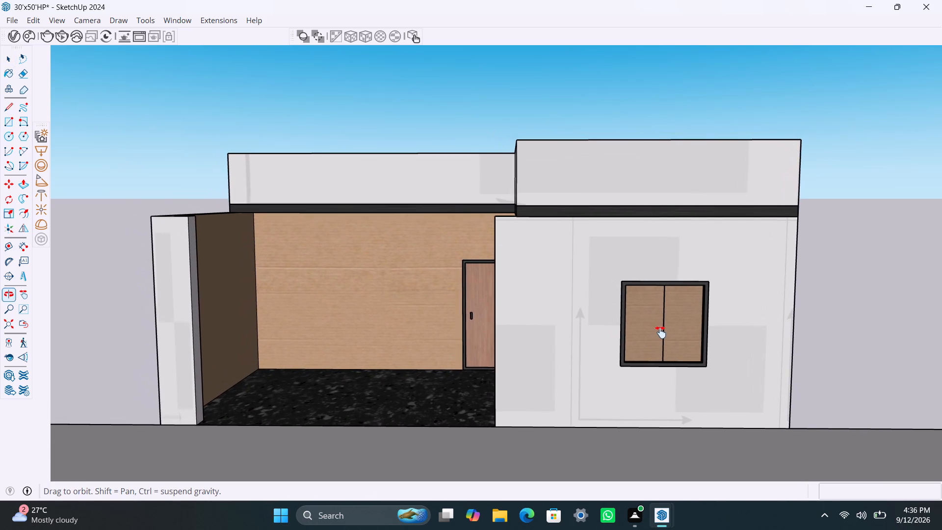
{"action": "middle_click_drag", "start_coordinate": [660, 332], "coordinate": [670, 331], "text": "shift"}
{"action": "scroll", "coordinate": [639, 344], "scroll_direction": "up", "scroll_amount": 1}
{"action": "middle_click_drag", "start_coordinate": [639, 344], "coordinate": [639, 344], "text": "shift"}
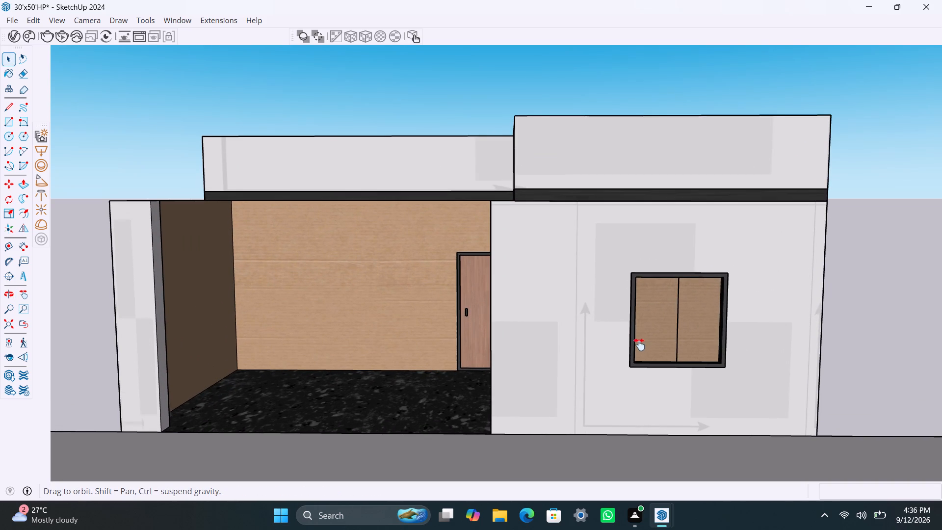
{"action": "middle_click_drag", "start_coordinate": [639, 344], "coordinate": [650, 341], "text": "shift"}
{"action": "middle_click_drag", "start_coordinate": [648, 342], "coordinate": [654, 332]}
{"action": "middle_click_drag", "start_coordinate": [638, 346], "coordinate": [643, 344], "text": "shift"}
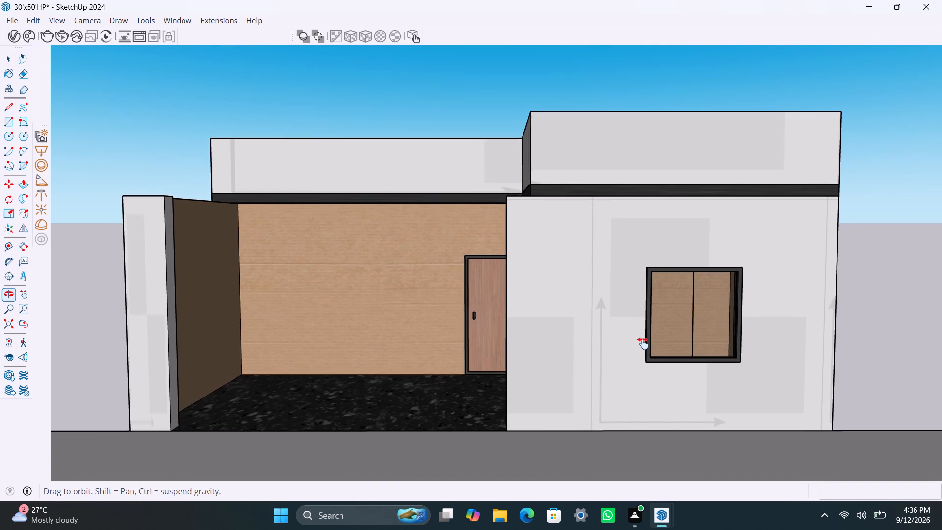
{"action": "middle_click_drag", "start_coordinate": [643, 344], "coordinate": [643, 344], "text": "shift"}
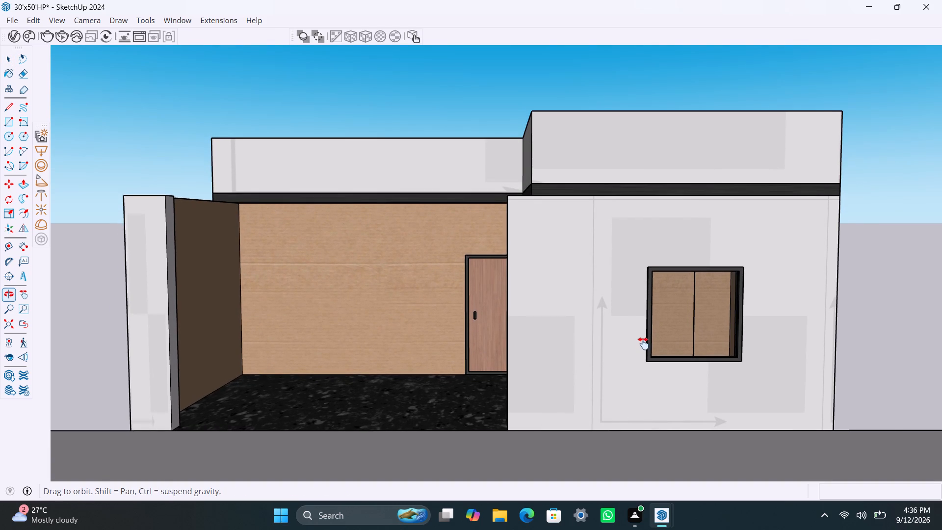
{"action": "middle_click_drag", "start_coordinate": [643, 344], "coordinate": [656, 335], "text": "shift"}
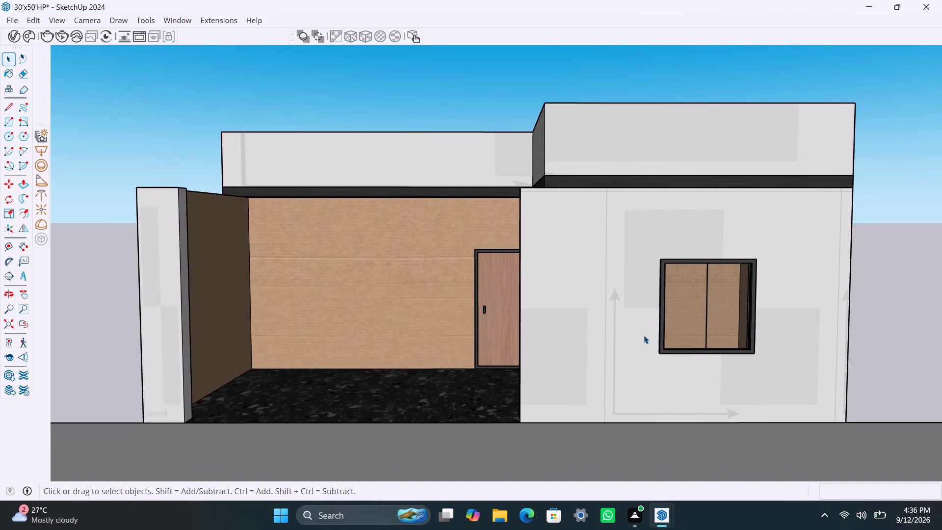
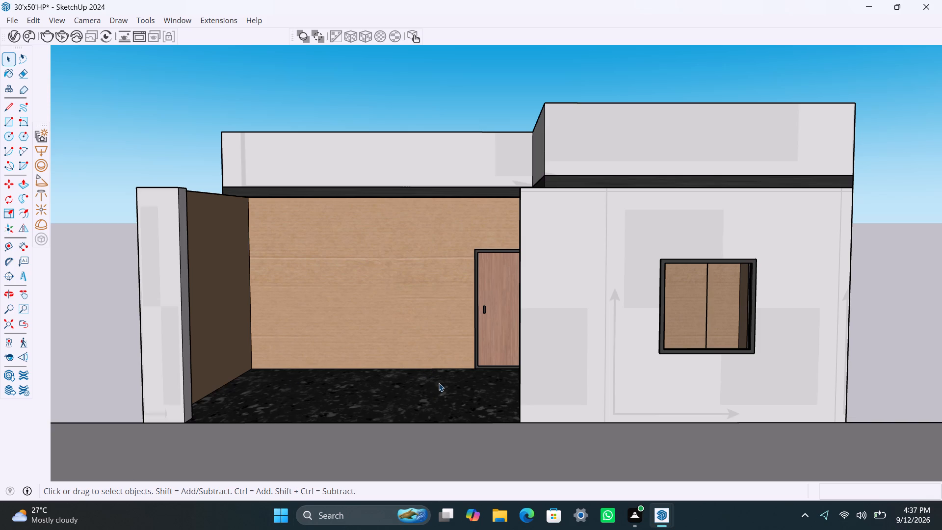
Copy the reddish-brown double gate with diagonal slats from the terrain, gates collection model.
{"action": "scroll", "coordinate": [561, 371], "scroll_direction": "down", "scroll_amount": 2}
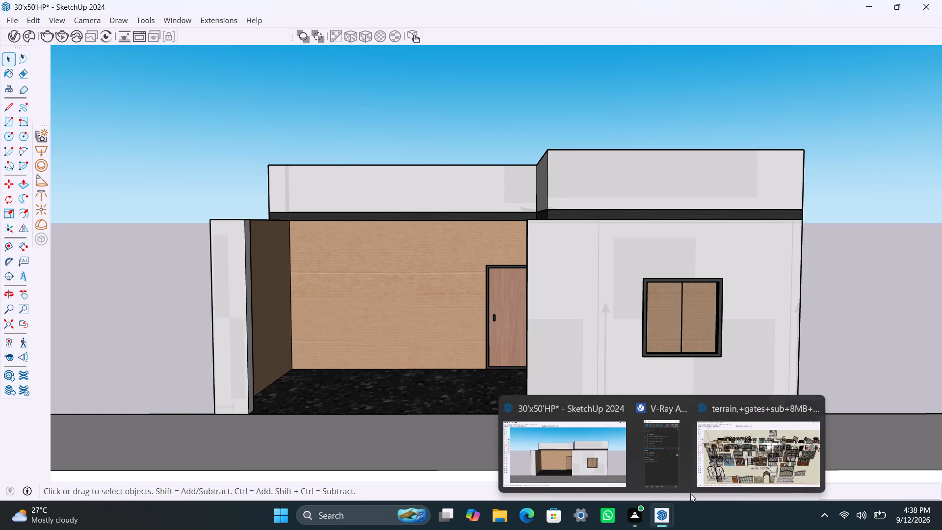
{"action": "left_click", "coordinate": [707, 473]}
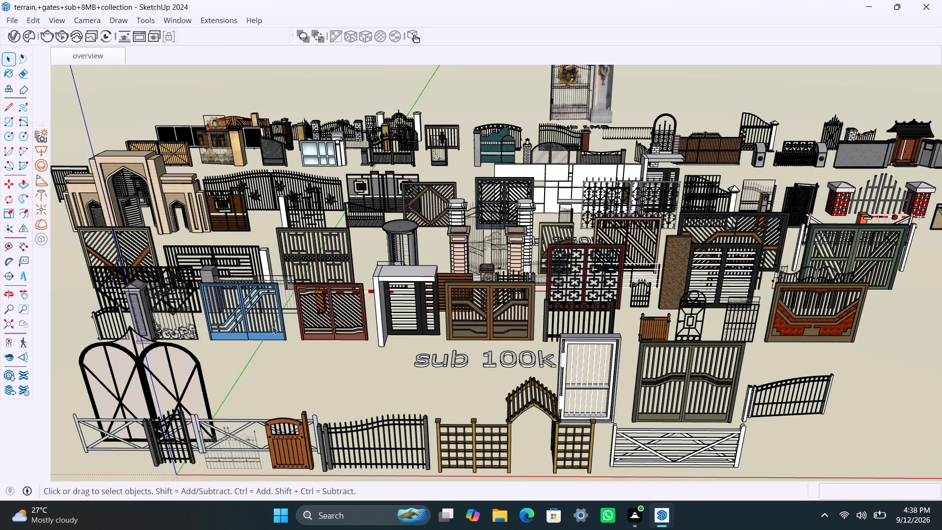
{"action": "left_click", "coordinate": [330, 310]}
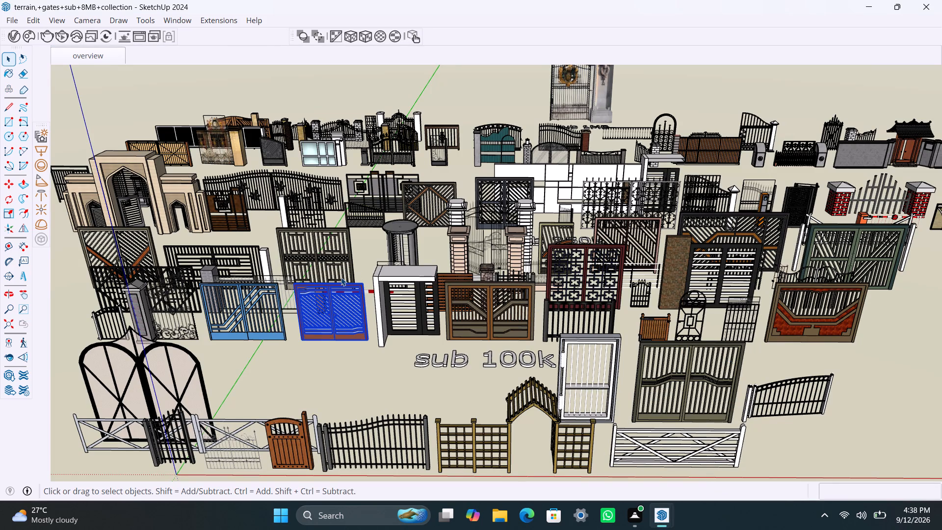
{"action": "key", "text": "ctrl+c"}
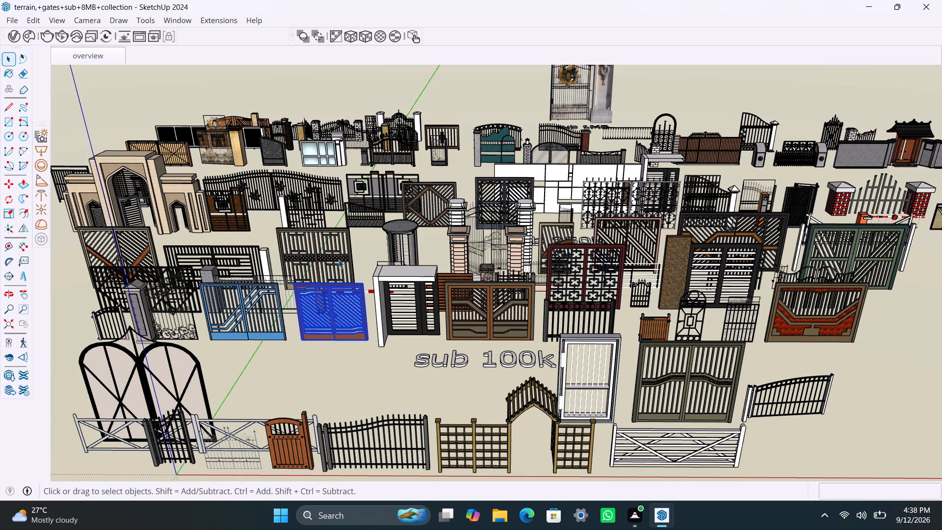
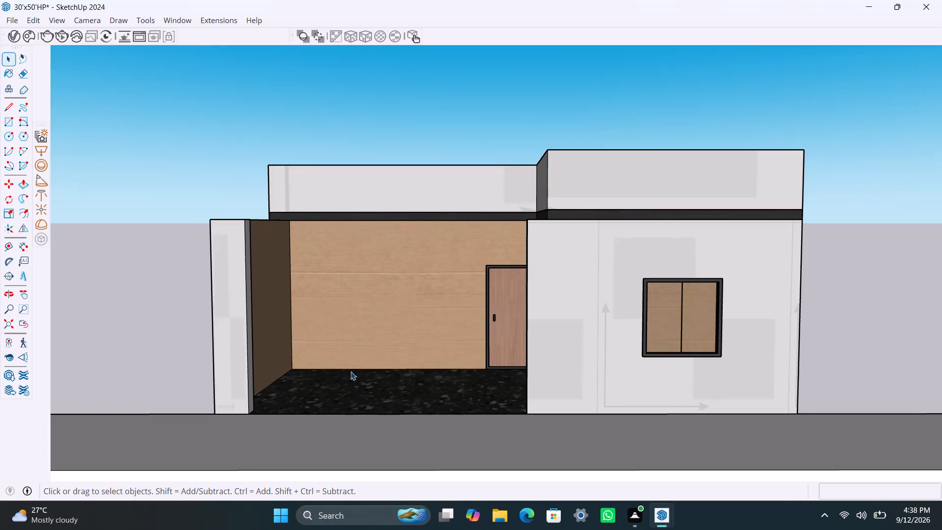
Paste the copied double gate into the house's front opening, with its lower corner at the base of the side pillar.
{"action": "key", "text": "ctrl+v"}
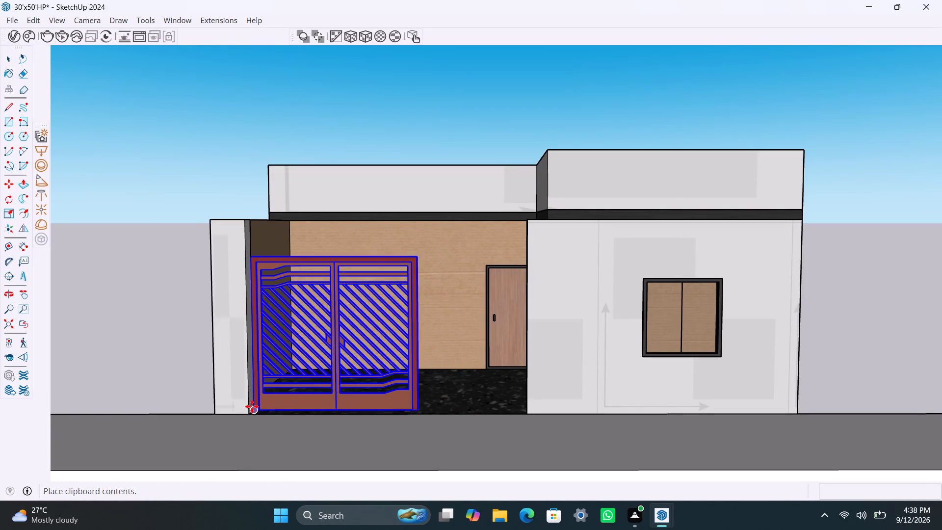
{"action": "left_click", "coordinate": [251, 410]}
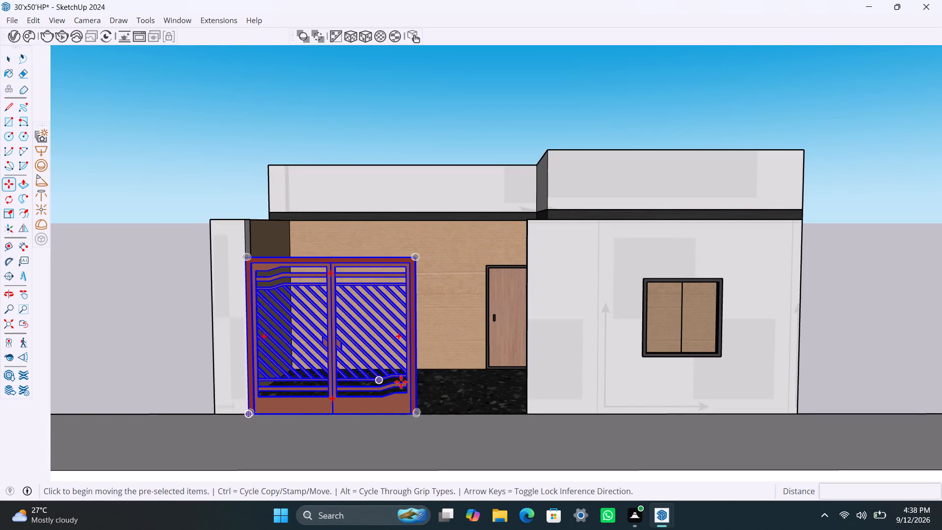
Scale the gate along the red axis so it spans the full width of the front opening.
{"action": "key", "text": "s"}
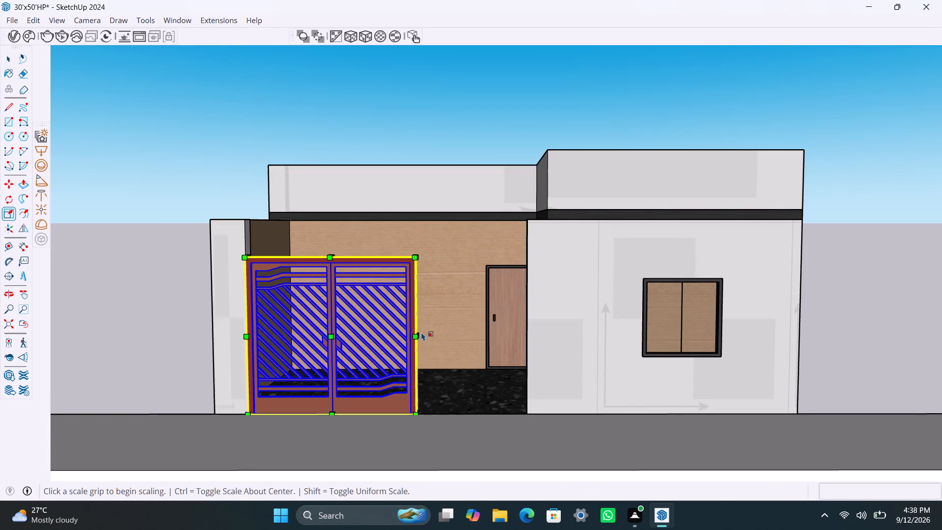
{"action": "scroll", "coordinate": [419, 334], "scroll_direction": "up", "scroll_amount": 7}
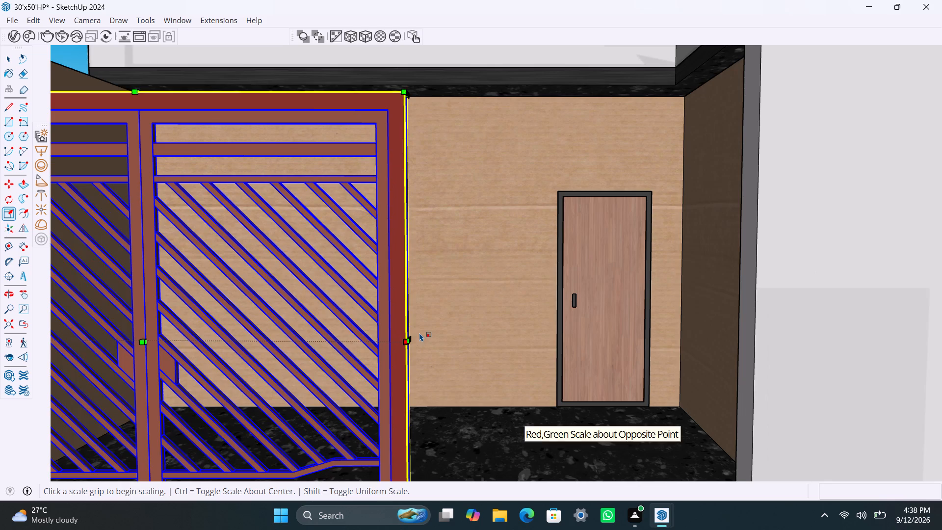
{"action": "scroll", "coordinate": [411, 339], "scroll_direction": "up", "scroll_amount": 1}
{"action": "left_click_drag", "start_coordinate": [411, 340], "coordinate": [834, 331]}
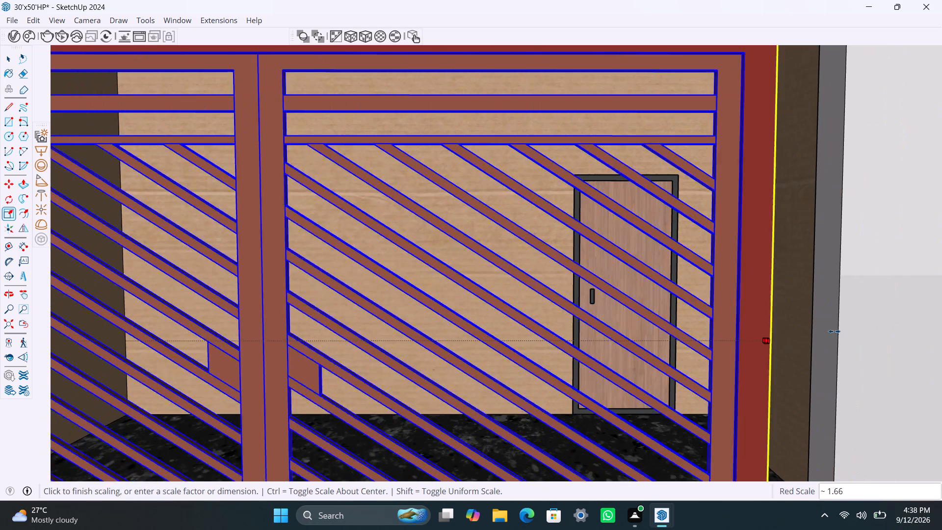
{"action": "left_click_drag", "start_coordinate": [834, 331], "coordinate": [834, 332]}
{"action": "key", "text": "space"}
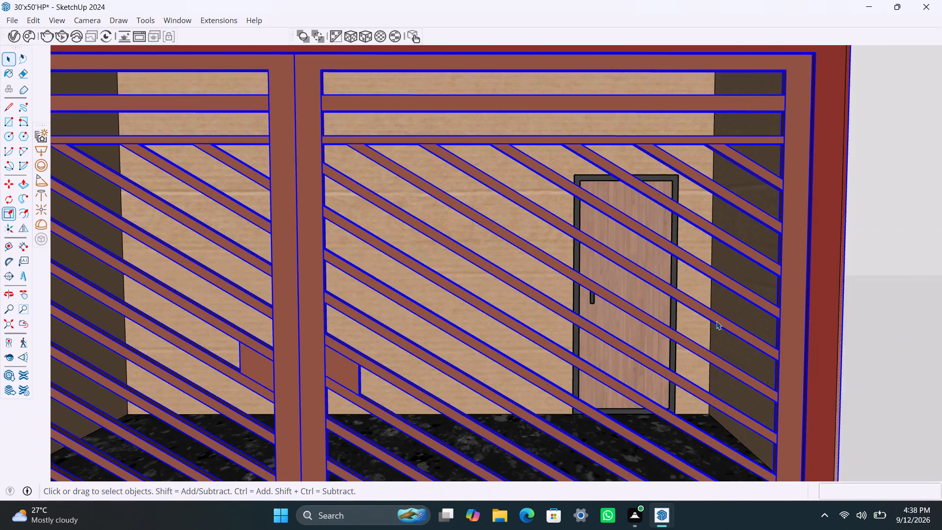
Deselect the gate and examine how it fits the house front from raised and angled views.
{"action": "scroll", "coordinate": [486, 286], "scroll_direction": "down", "scroll_amount": 10}
{"action": "scroll", "coordinate": [525, 249], "scroll_direction": "down", "scroll_amount": 2}
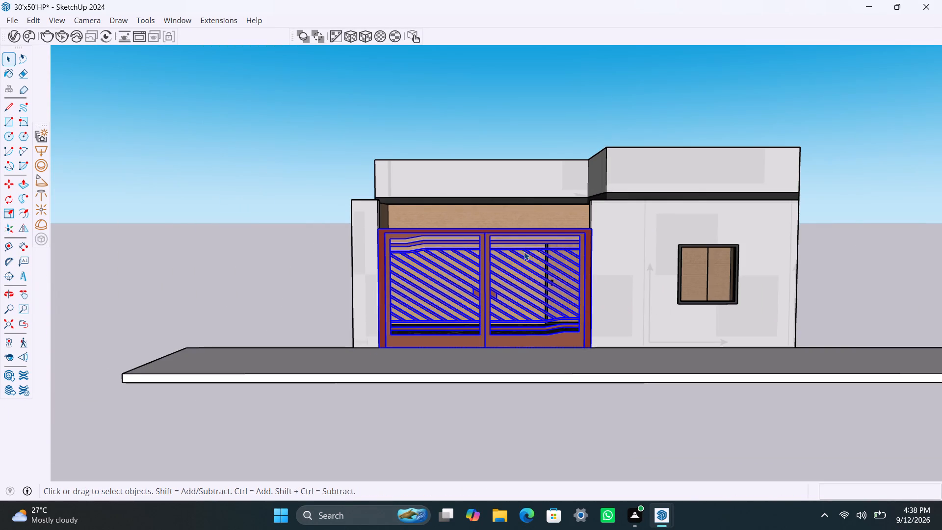
{"action": "middle_click_drag", "start_coordinate": [523, 254], "coordinate": [494, 352]}
{"action": "scroll", "coordinate": [528, 306], "scroll_direction": "down", "scroll_amount": 4}
{"action": "left_click", "coordinate": [784, 318]}
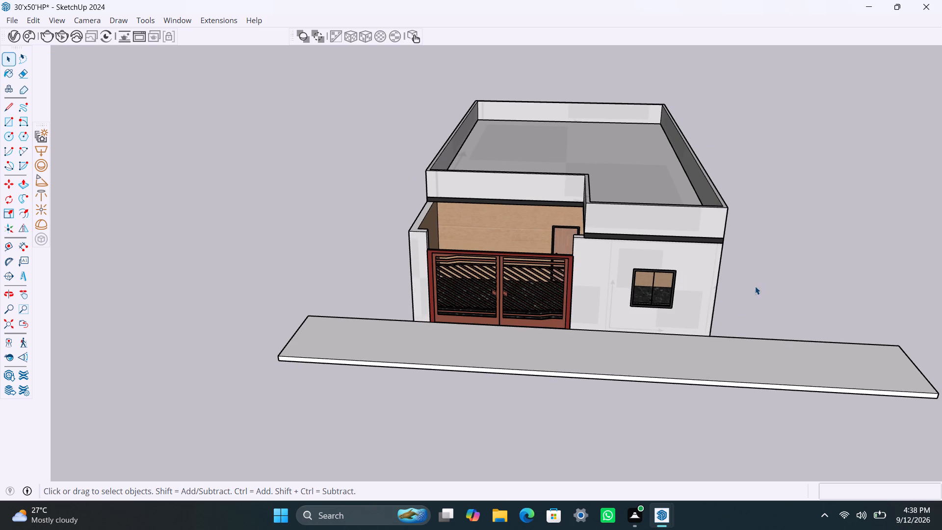
{"action": "middle_click_drag", "start_coordinate": [605, 355], "coordinate": [680, 349]}
{"action": "scroll", "coordinate": [648, 332], "scroll_direction": "up", "scroll_amount": 2}
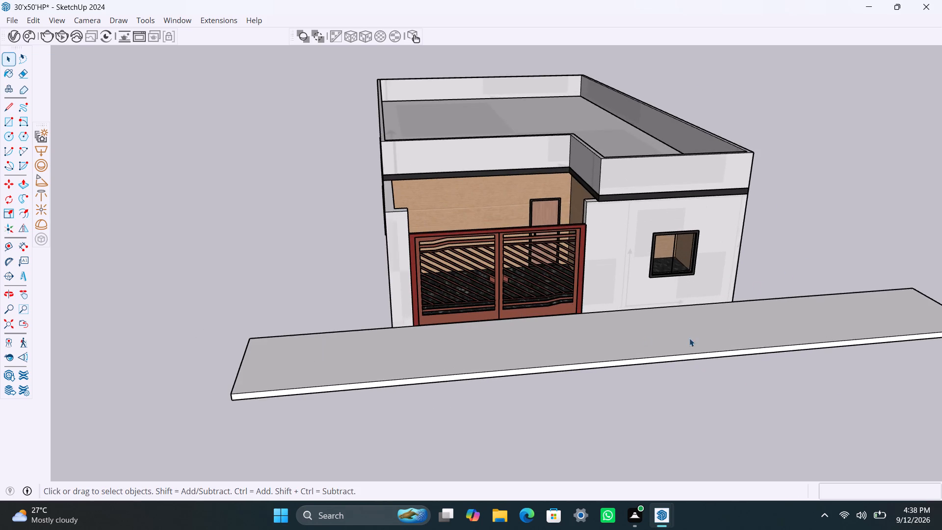
{"action": "middle_click_drag", "start_coordinate": [690, 338], "coordinate": [646, 361]}
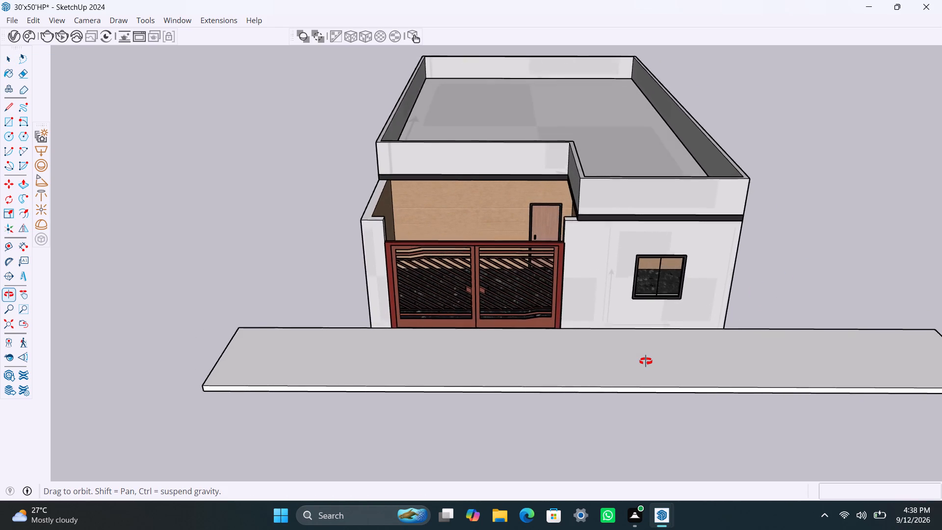
{"action": "middle_click_drag", "start_coordinate": [646, 361], "coordinate": [653, 361]}
{"action": "scroll", "coordinate": [632, 316], "scroll_direction": "up", "scroll_amount": 1}
{"action": "middle_click_drag", "start_coordinate": [619, 291], "coordinate": [606, 368], "text": "shift"}
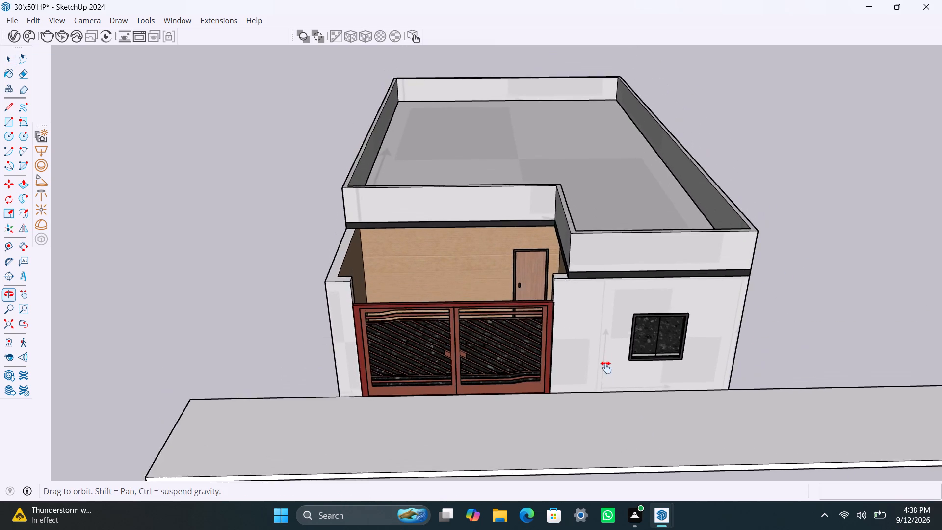
{"action": "middle_click_drag", "start_coordinate": [606, 368], "coordinate": [603, 369], "text": "shift"}
Set up a two-point perspective view facing the house front, framed closely on the gate and window.
{"action": "middle_click_drag", "start_coordinate": [592, 328], "coordinate": [595, 205]}
{"action": "scroll", "coordinate": [630, 258], "scroll_direction": "up", "scroll_amount": 2}
{"action": "middle_click_drag", "start_coordinate": [663, 262], "coordinate": [665, 267], "text": "shift"}
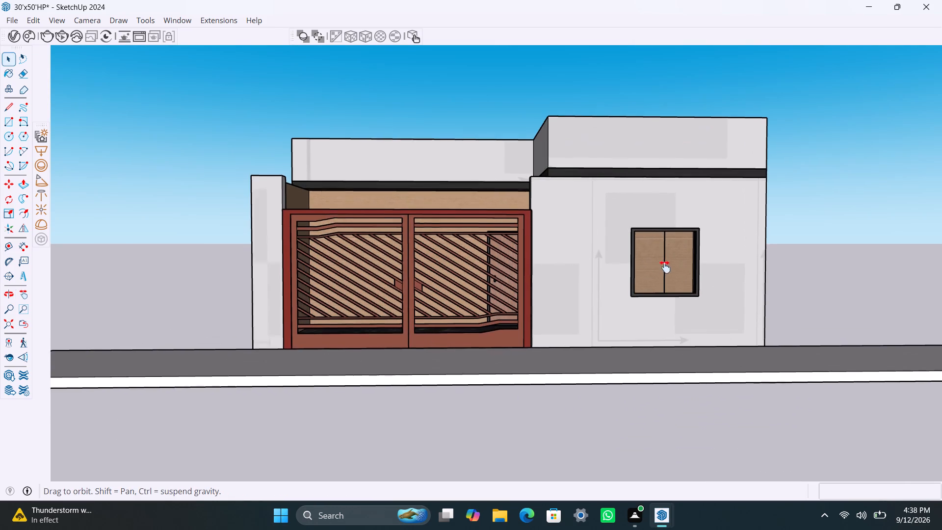
{"action": "middle_click_drag", "start_coordinate": [665, 267], "coordinate": [676, 333], "text": "shift"}
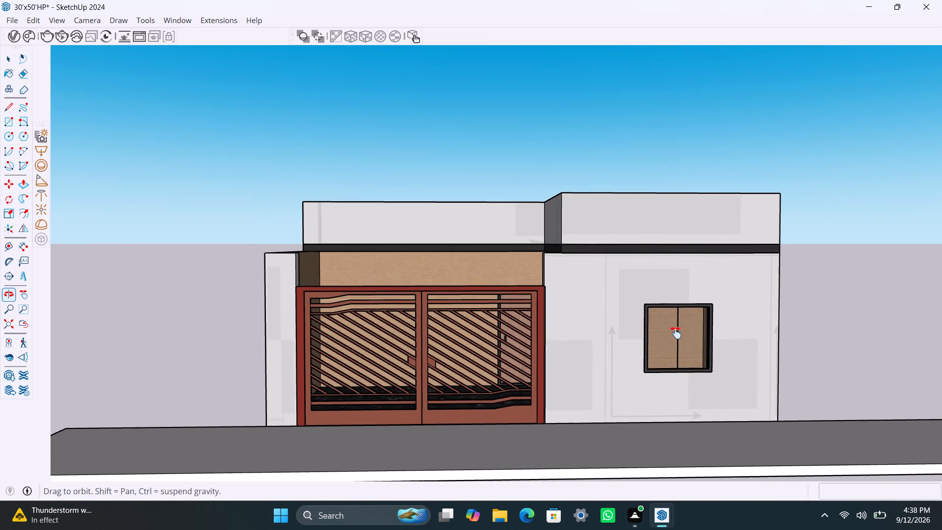
{"action": "middle_click_drag", "start_coordinate": [676, 333], "coordinate": [676, 332], "text": "shift"}
{"action": "middle_click_drag", "start_coordinate": [731, 332], "coordinate": [716, 333]}
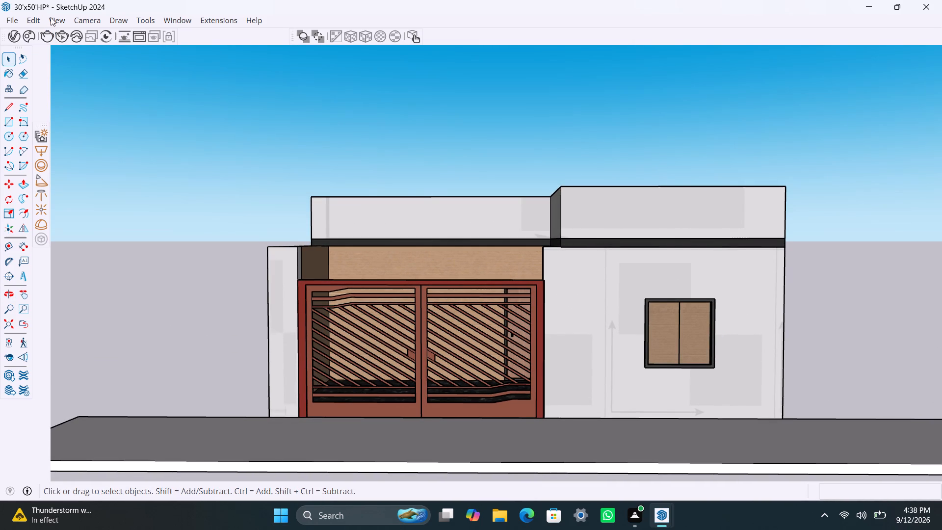
{"action": "left_click", "coordinate": [82, 17]}
{"action": "left_click", "coordinate": [122, 112]}
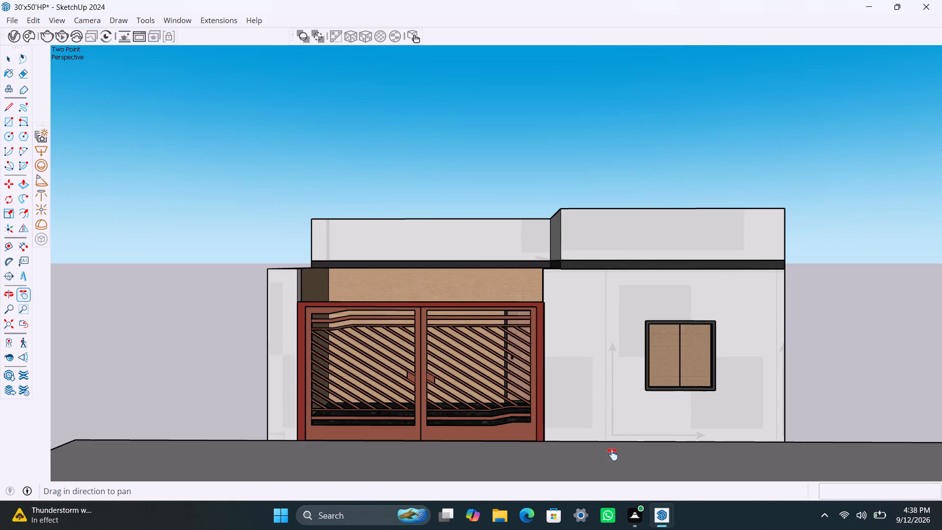
{"action": "scroll", "coordinate": [597, 417], "scroll_direction": "up", "scroll_amount": 1}
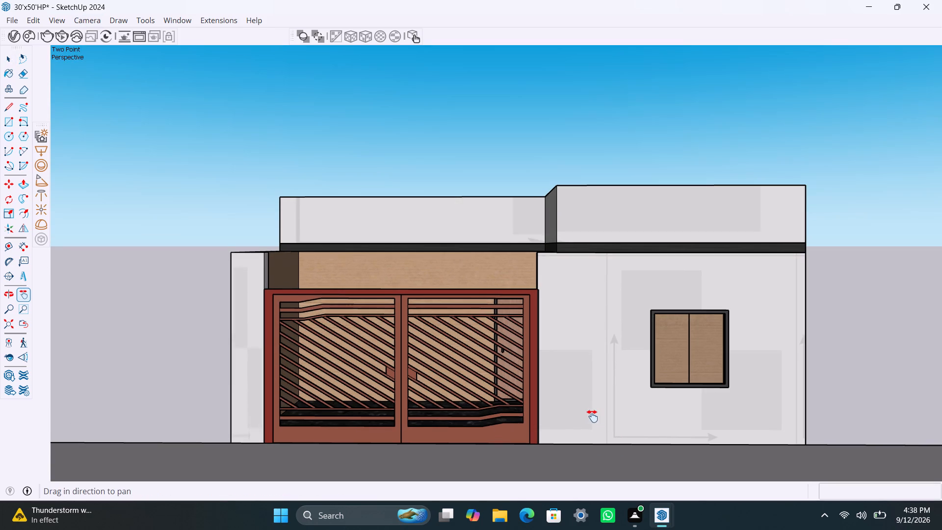
{"action": "scroll", "coordinate": [592, 414], "scroll_direction": "up", "scroll_amount": 1}
{"action": "middle_click_drag", "start_coordinate": [590, 411], "coordinate": [589, 375], "text": "shift"}
{"action": "scroll", "coordinate": [589, 375], "scroll_direction": "up", "scroll_amount": 1}
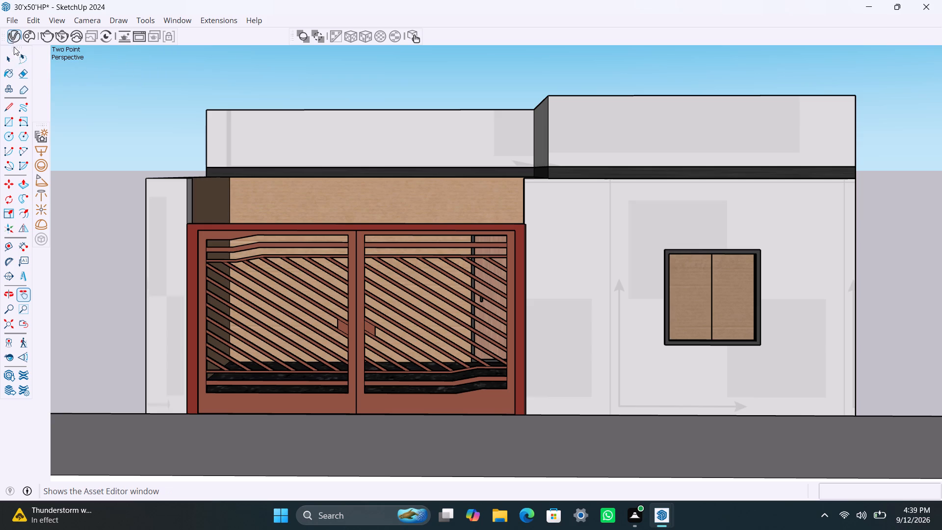
Place a V-Ray dome light in the empty area beside the house's gate-side pillar.
{"action": "left_click", "coordinate": [47, 226]}
{"action": "left_click", "coordinate": [93, 327]}
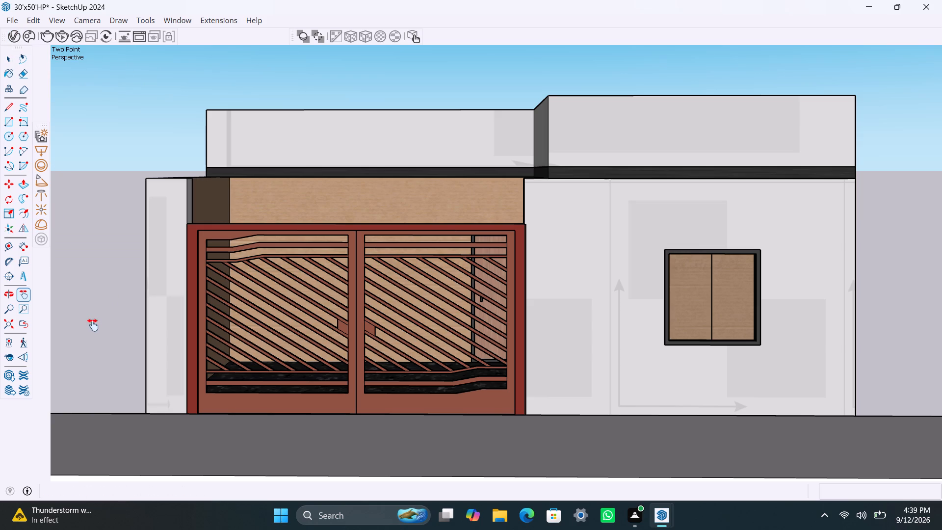
{"action": "left_click", "coordinate": [45, 227]}
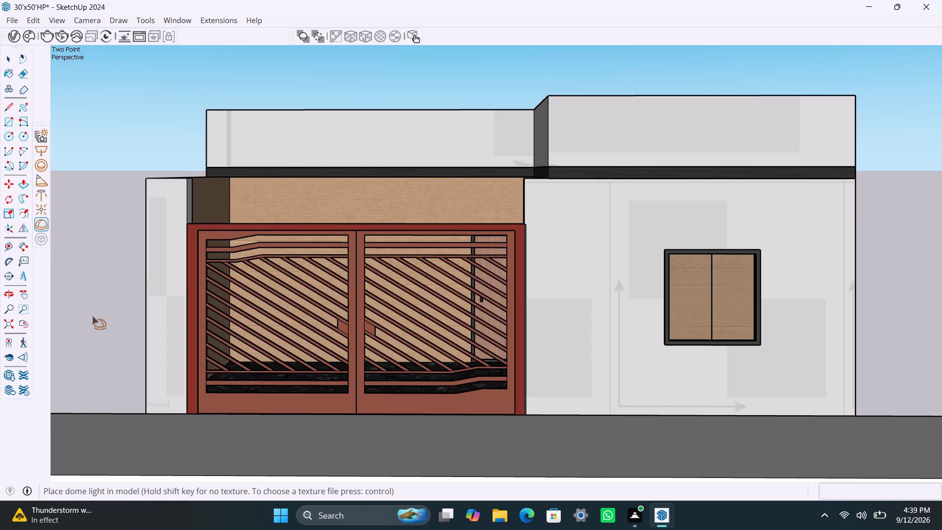
{"action": "left_click", "coordinate": [86, 362]}
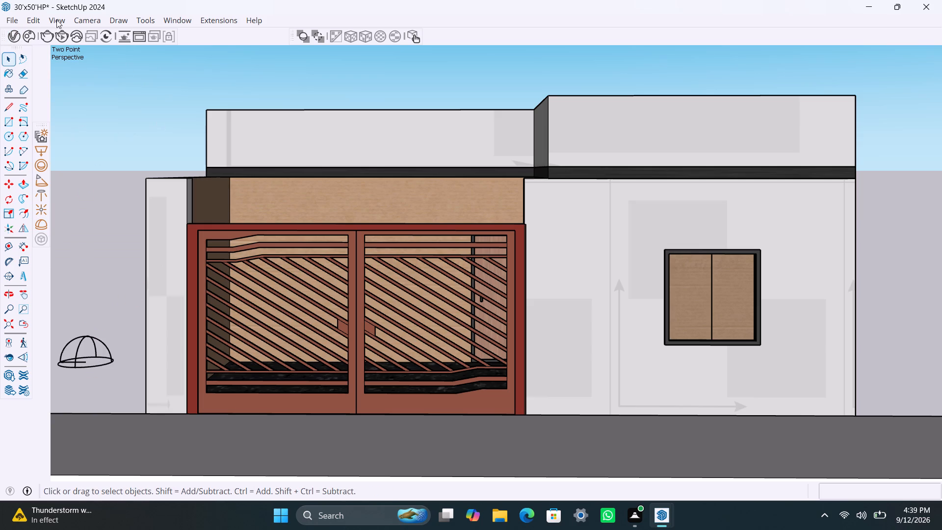
In the V-Ray Asset Editor, set the SunLight intensity to 0.5 and the Dome Light intensity to 10.
{"action": "left_click", "coordinate": [10, 36]}
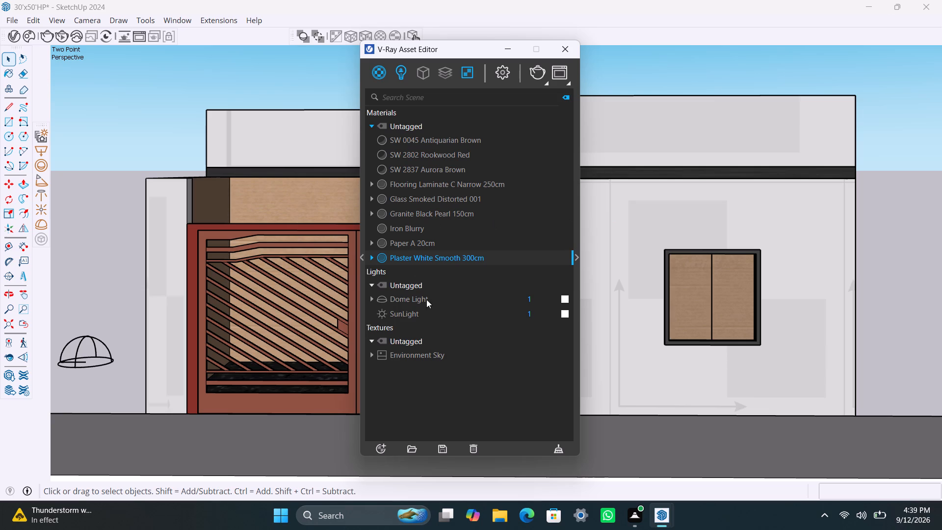
{"action": "left_click_drag", "start_coordinate": [536, 311], "coordinate": [510, 314]}
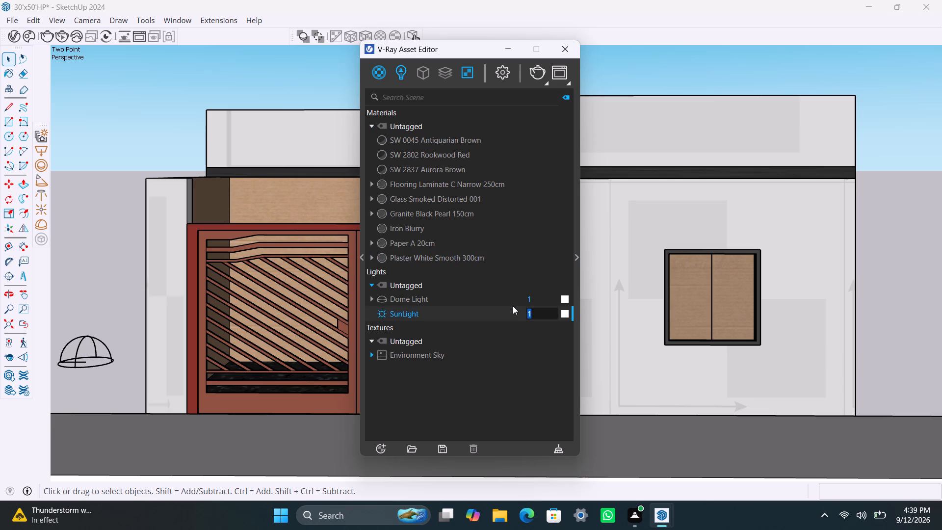
{"action": "key", "text": "0"}
{"action": "type", "text": ".5"}
{"action": "left_click", "coordinate": [547, 295]}
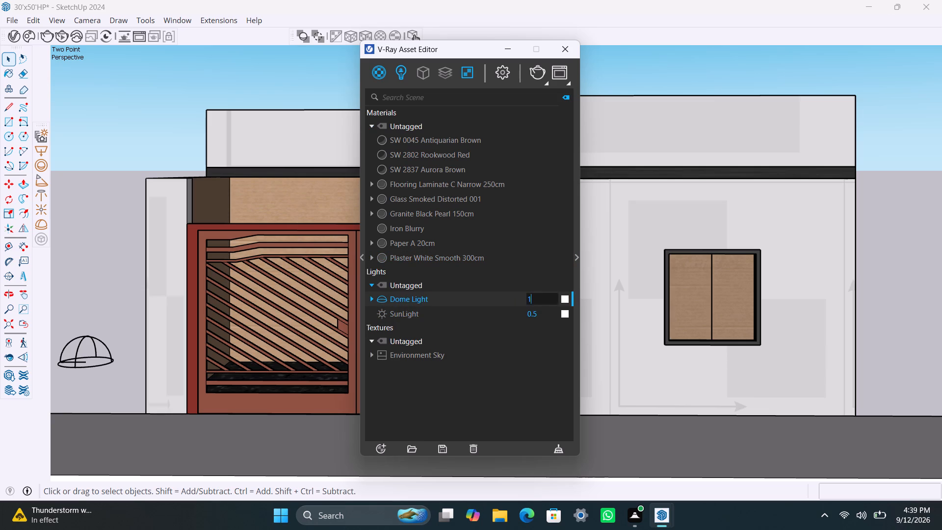
{"action": "key", "text": "0"}
Load charolettenbrunn_park_2k.exr from the Materials folder as the Dome Light's HDR texture.
{"action": "left_click", "coordinate": [575, 258]}
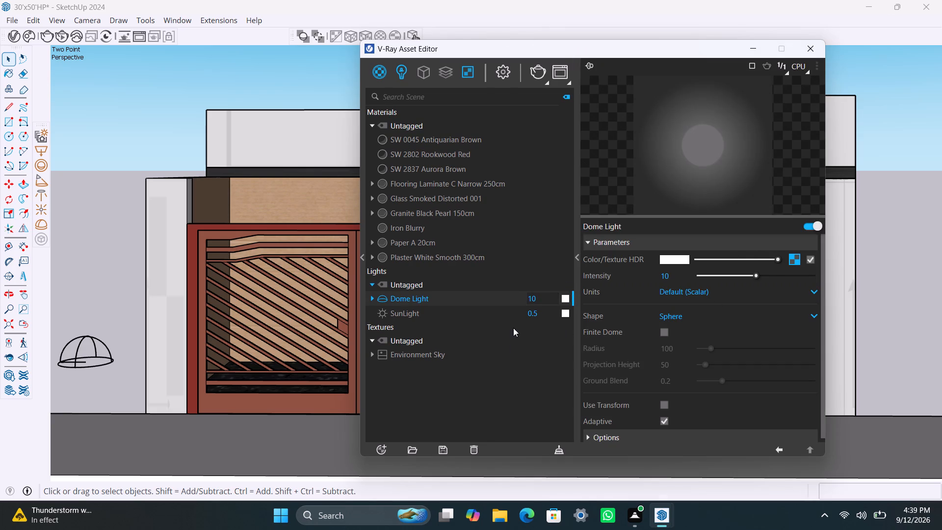
{"action": "left_click", "coordinate": [459, 304]}
{"action": "left_click", "coordinate": [429, 298]}
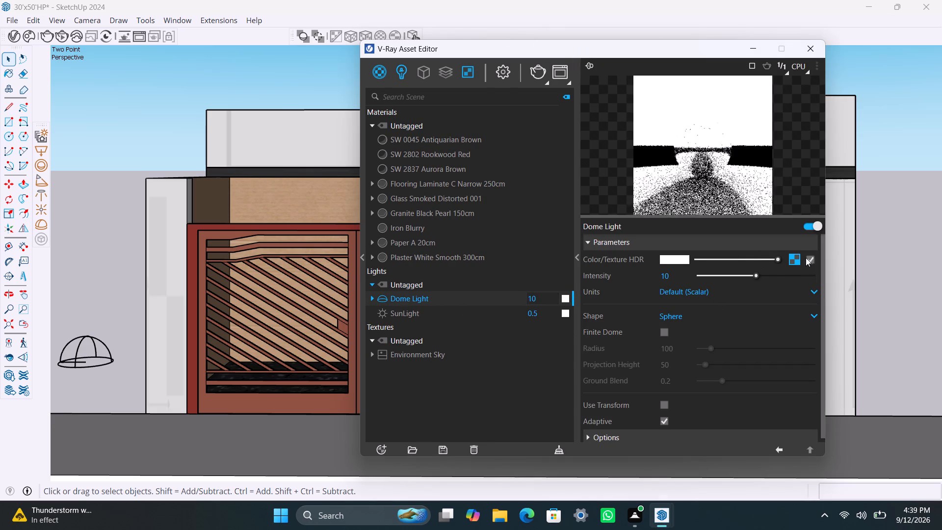
{"action": "left_click", "coordinate": [798, 257]}
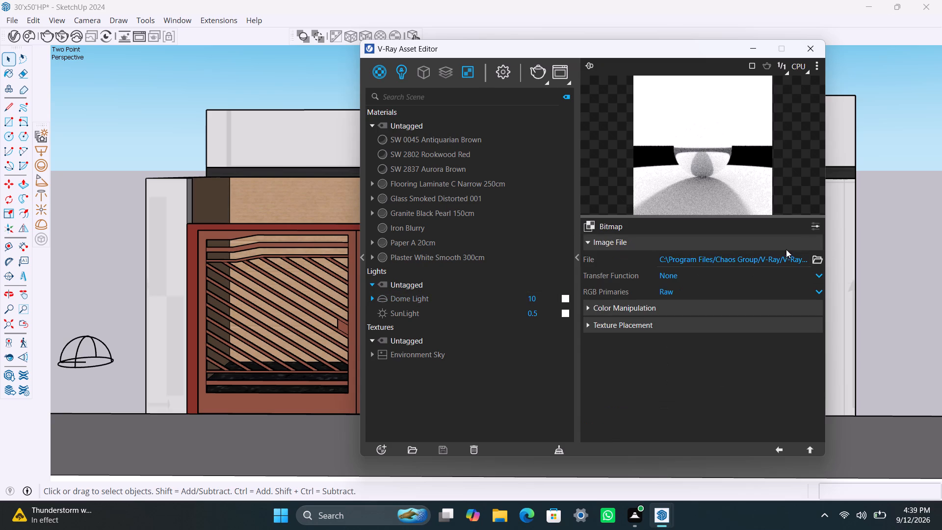
{"action": "left_click", "coordinate": [814, 254]}
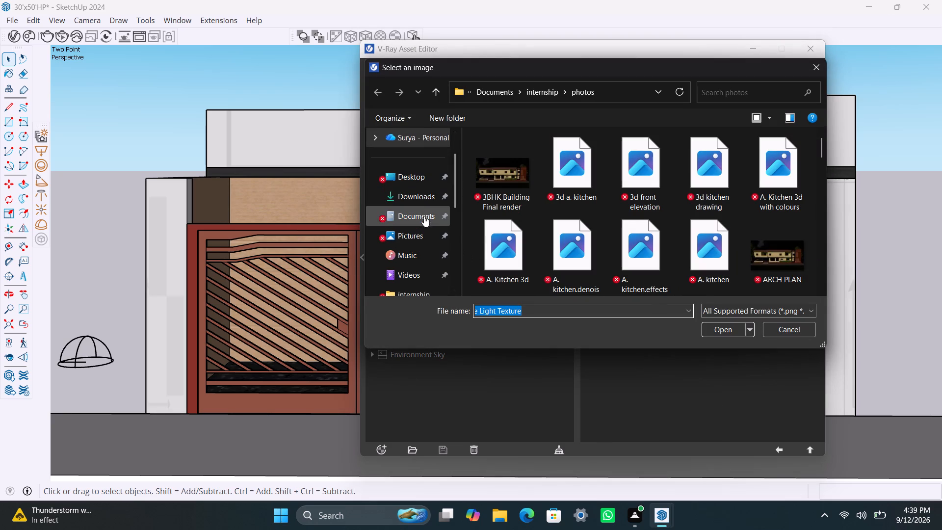
{"action": "scroll", "coordinate": [426, 240], "scroll_direction": "down", "scroll_amount": 2}
{"action": "double_click", "coordinate": [427, 236]}
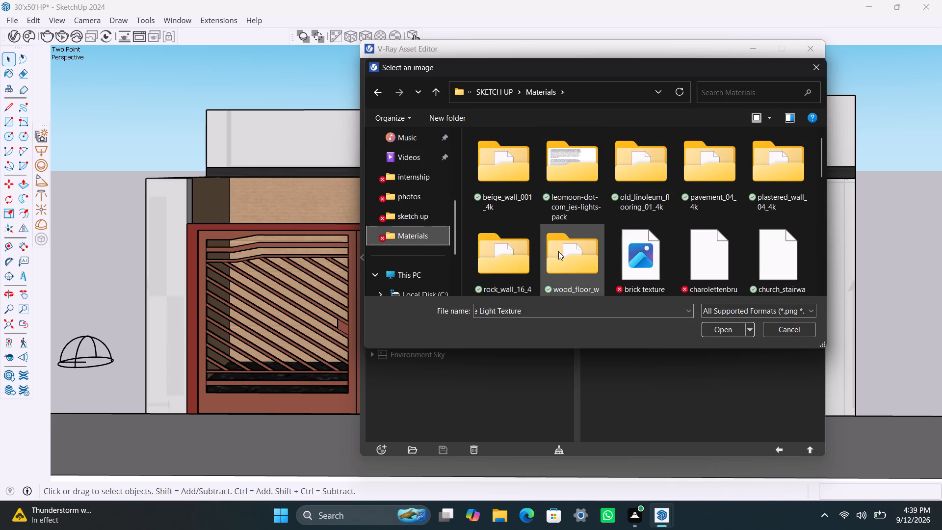
{"action": "left_click", "coordinate": [695, 239]}
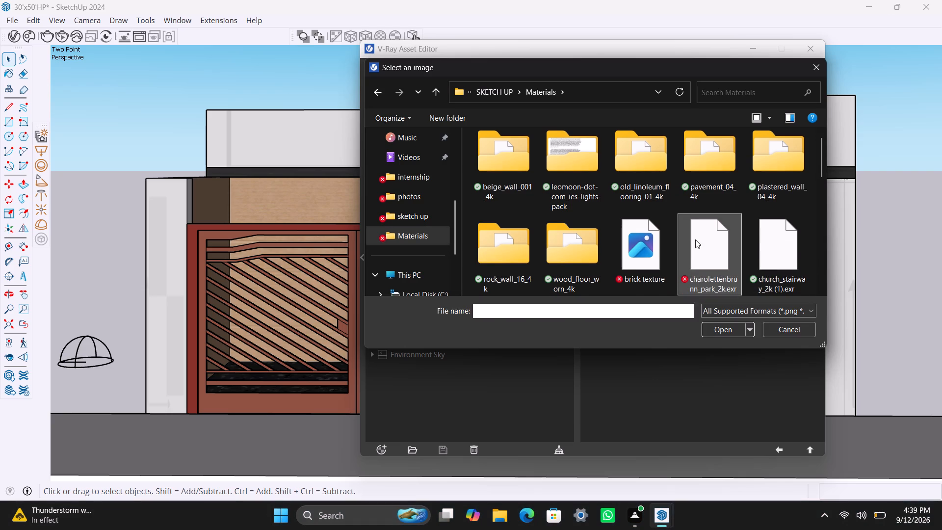
{"action": "scroll", "coordinate": [699, 241], "scroll_direction": "down", "scroll_amount": 1}
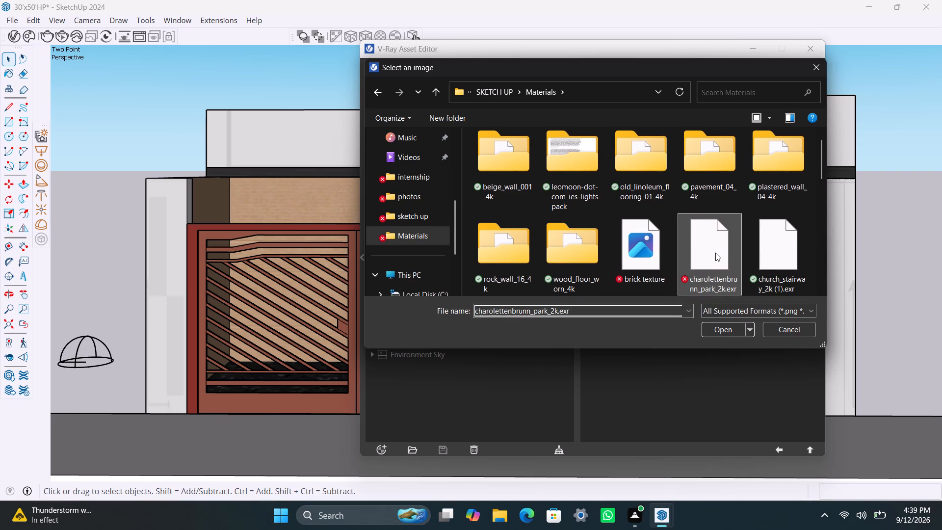
{"action": "left_click", "coordinate": [722, 263]}
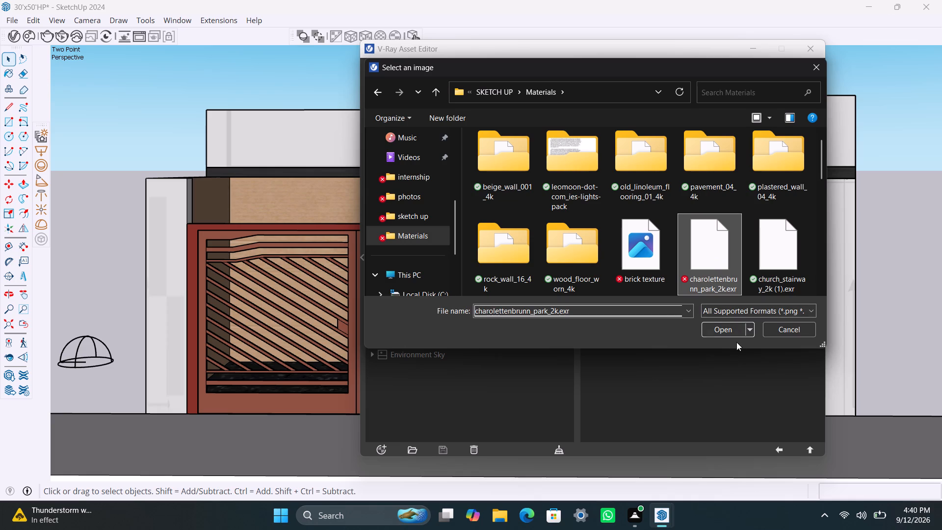
{"action": "left_click", "coordinate": [733, 328]}
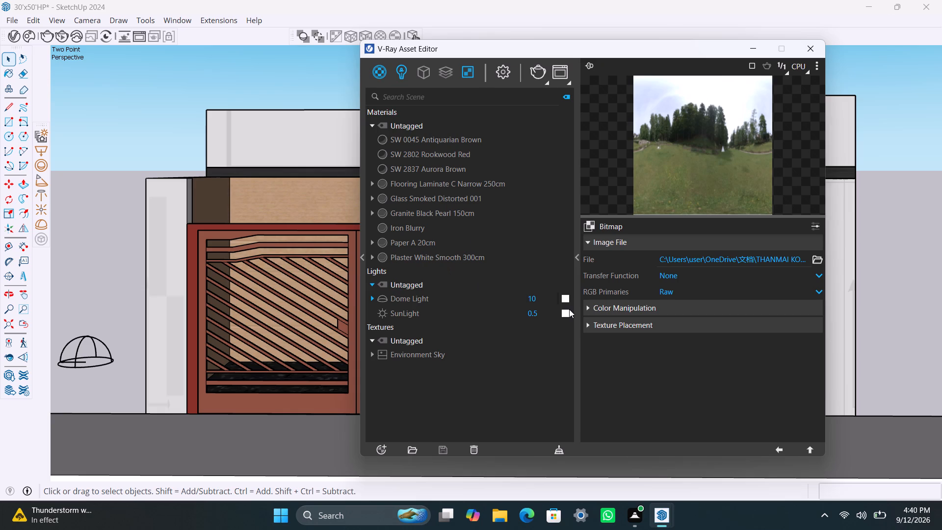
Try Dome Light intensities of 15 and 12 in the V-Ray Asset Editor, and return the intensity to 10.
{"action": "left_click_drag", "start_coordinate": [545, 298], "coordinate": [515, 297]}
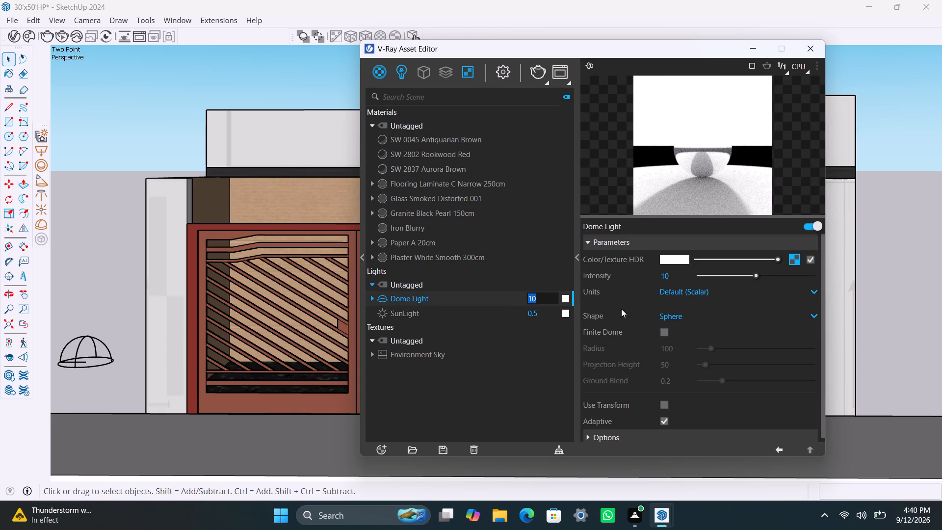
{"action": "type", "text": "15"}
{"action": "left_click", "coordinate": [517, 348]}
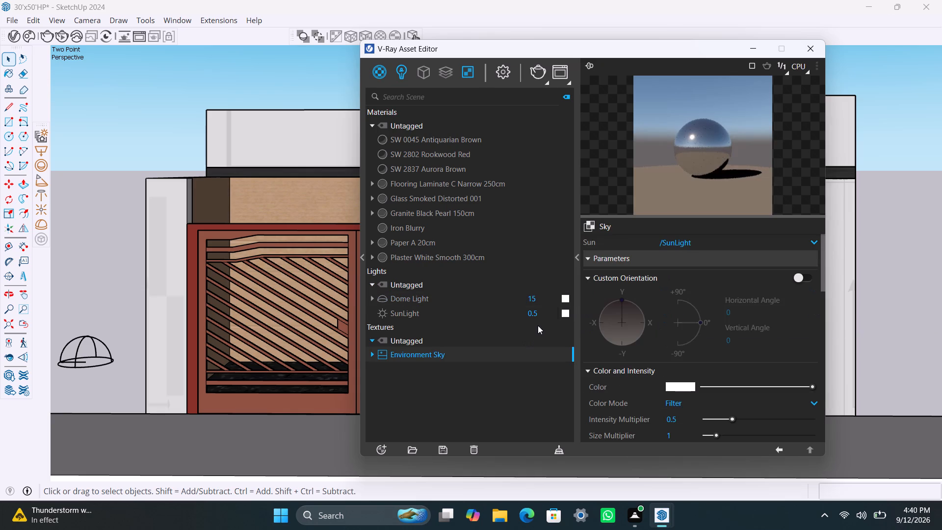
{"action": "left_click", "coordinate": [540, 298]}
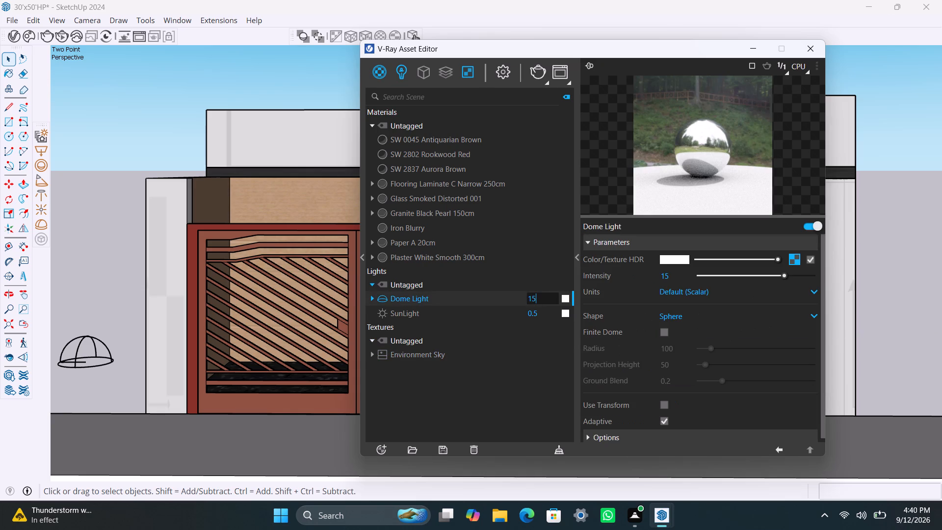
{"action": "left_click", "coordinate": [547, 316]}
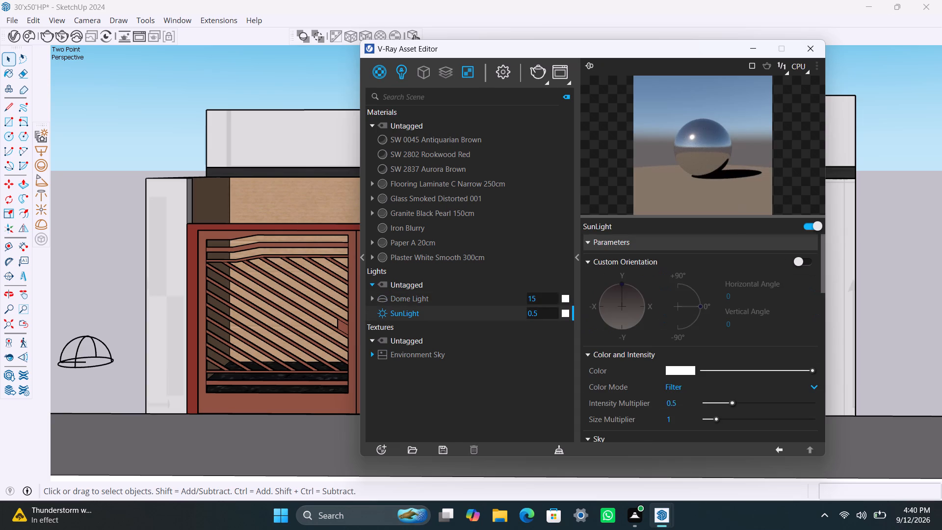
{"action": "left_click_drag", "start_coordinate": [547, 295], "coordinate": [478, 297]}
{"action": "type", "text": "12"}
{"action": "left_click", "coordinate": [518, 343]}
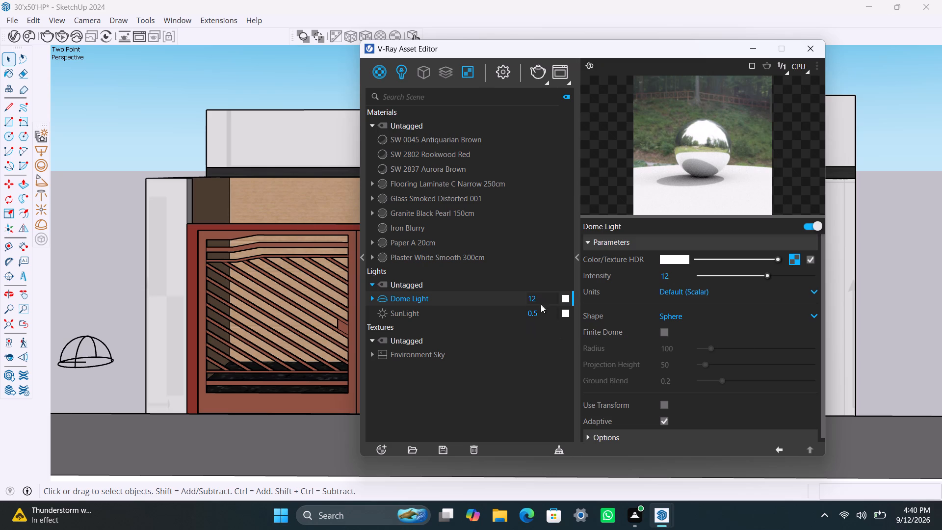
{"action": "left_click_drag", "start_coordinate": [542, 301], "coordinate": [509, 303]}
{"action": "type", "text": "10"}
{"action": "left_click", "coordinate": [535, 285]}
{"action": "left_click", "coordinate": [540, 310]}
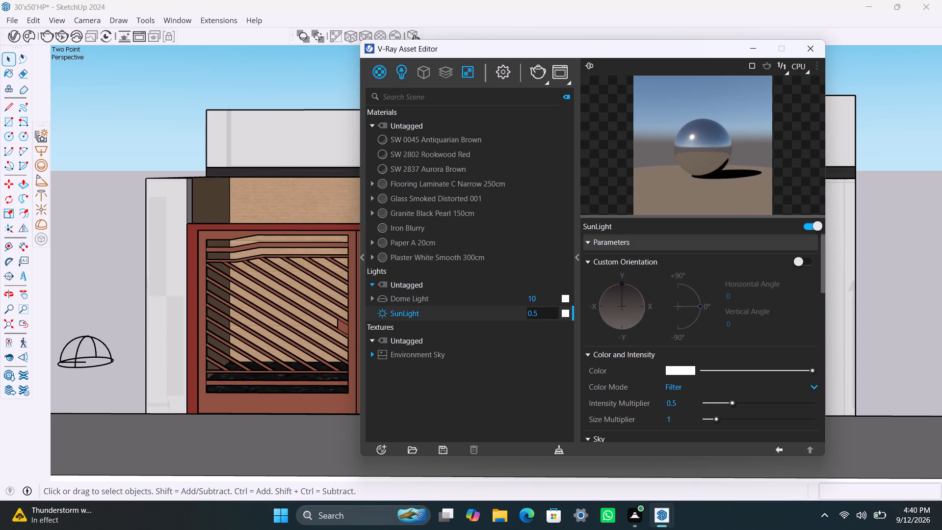
Run an interactive V-Ray test render of the house front to check the lighting, and stop it.
{"action": "left_click", "coordinate": [748, 45]}
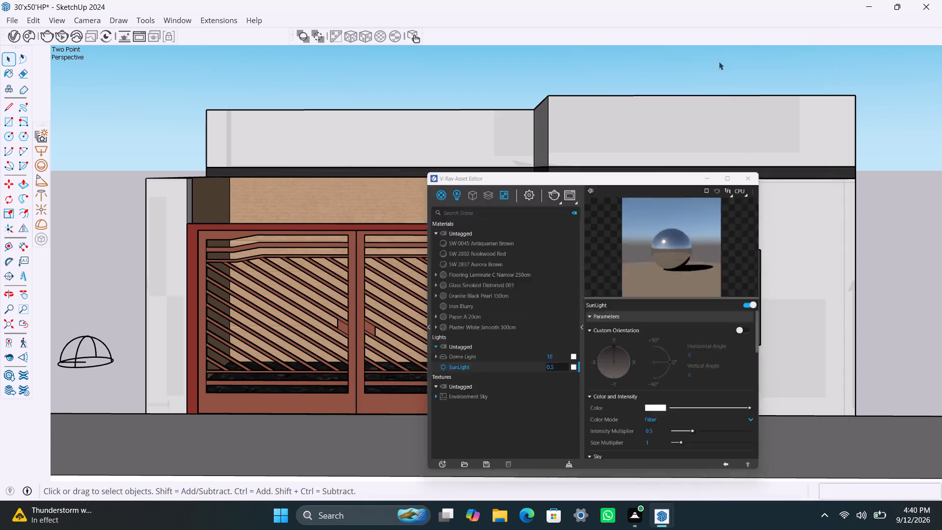
{"action": "left_click", "coordinate": [64, 35]}
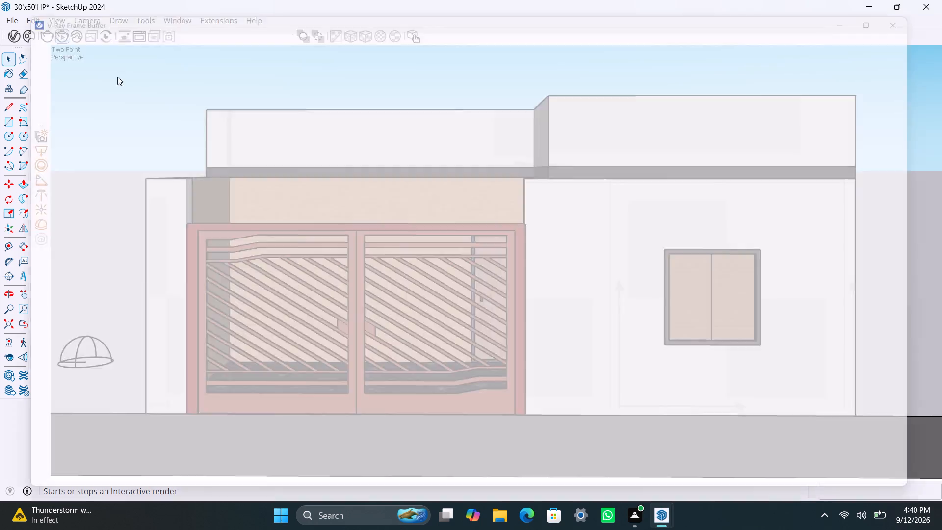
{"action": "left_click", "coordinate": [939, 390]}
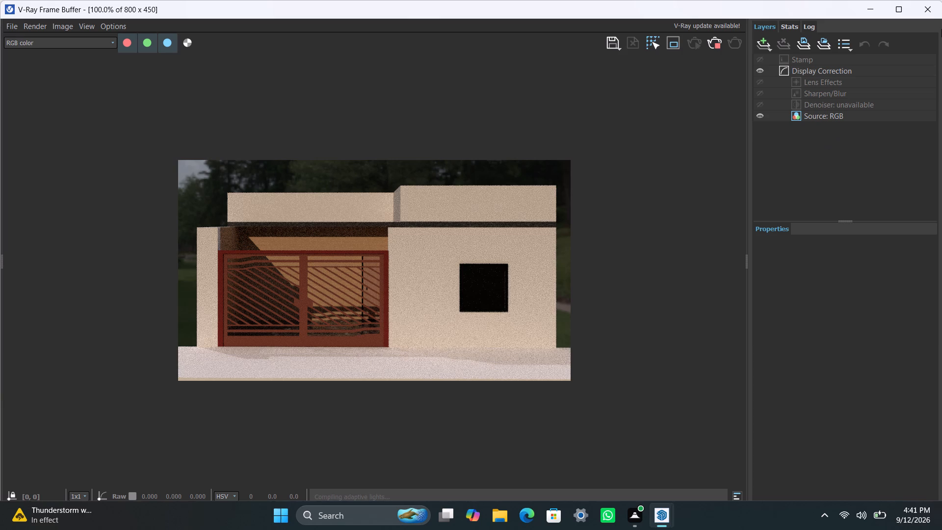
{"action": "left_click", "coordinate": [717, 46]}
{"action": "left_click", "coordinate": [864, 11]}
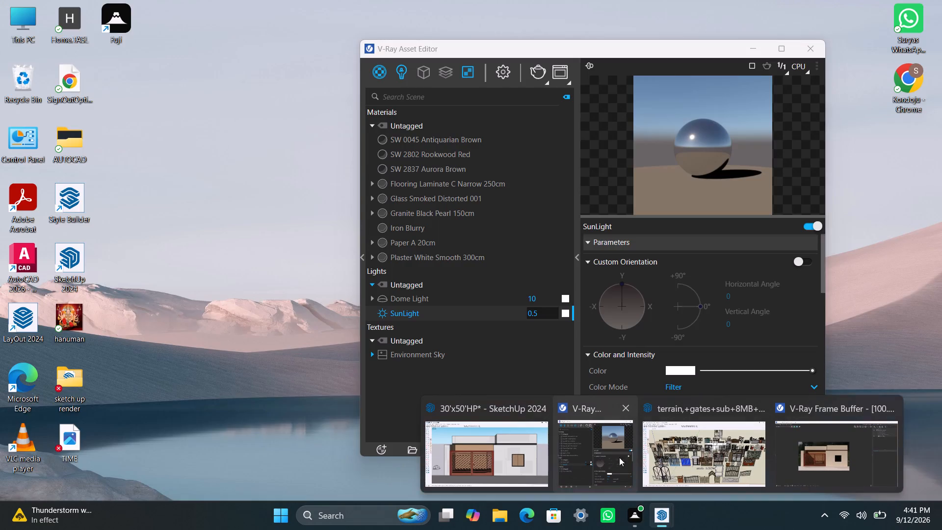
Set the SunLight intensity to 0 in the V-Ray Asset Editor.
{"action": "left_click", "coordinate": [612, 457]}
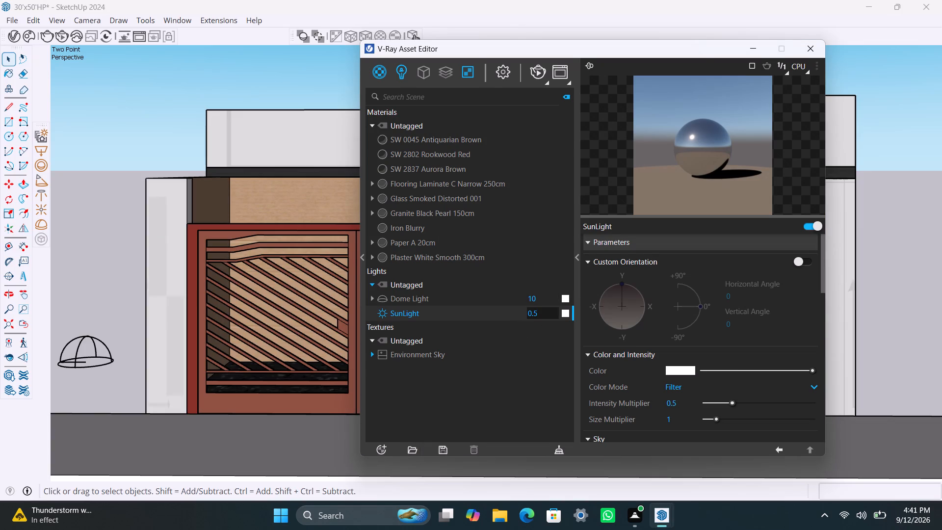
{"action": "left_click_drag", "start_coordinate": [539, 318], "coordinate": [509, 321]}
{"action": "key", "text": "0"}
{"action": "left_click", "coordinate": [489, 372]}
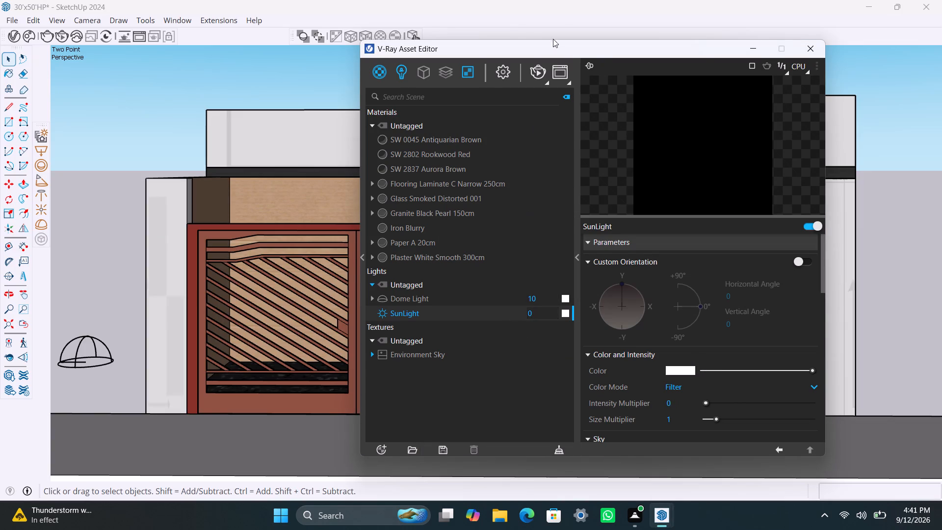
Run another interactive test render to check the house front under dome lighting only, and stop it.
{"action": "left_click", "coordinate": [539, 74]}
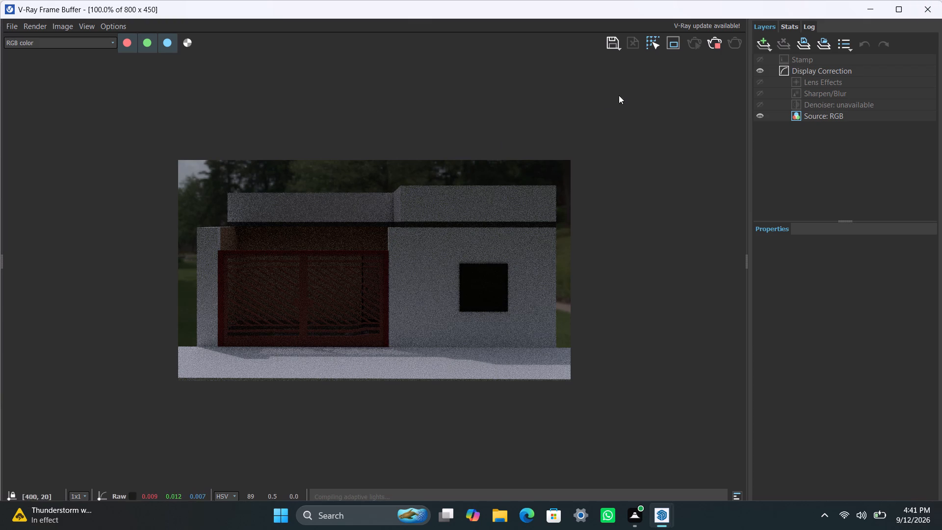
{"action": "left_click", "coordinate": [719, 46]}
{"action": "left_click", "coordinate": [868, 8]}
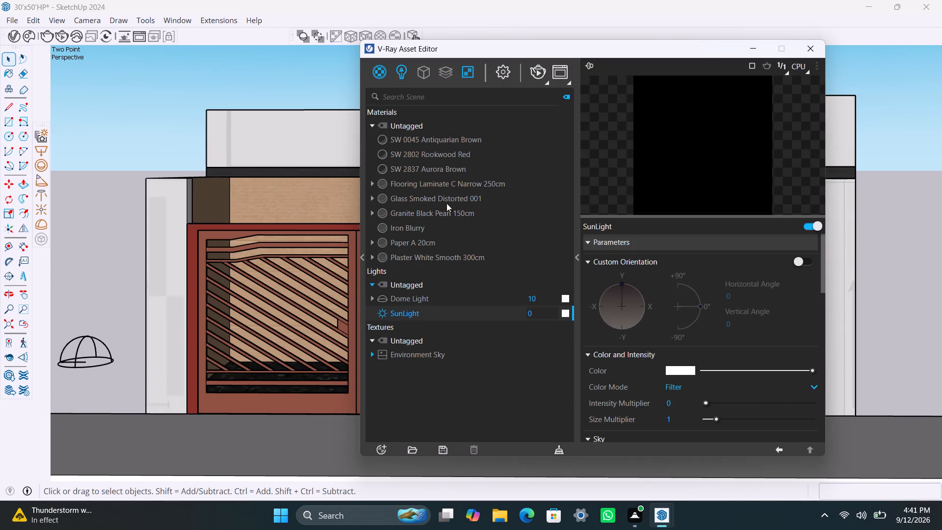
Download Plaster Poised Taupe Smooth 300cm from the stone materials in Chaos Cosmos and import it into the scene.
{"action": "left_click", "coordinate": [28, 40]}
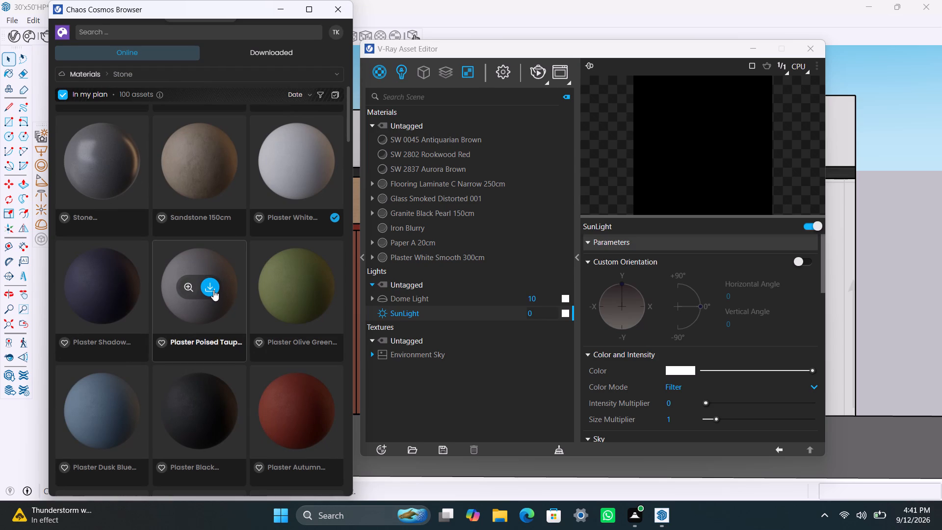
{"action": "scroll", "coordinate": [200, 332], "scroll_direction": "down", "scroll_amount": 3}
{"action": "scroll", "coordinate": [185, 373], "scroll_direction": "down", "scroll_amount": 3}
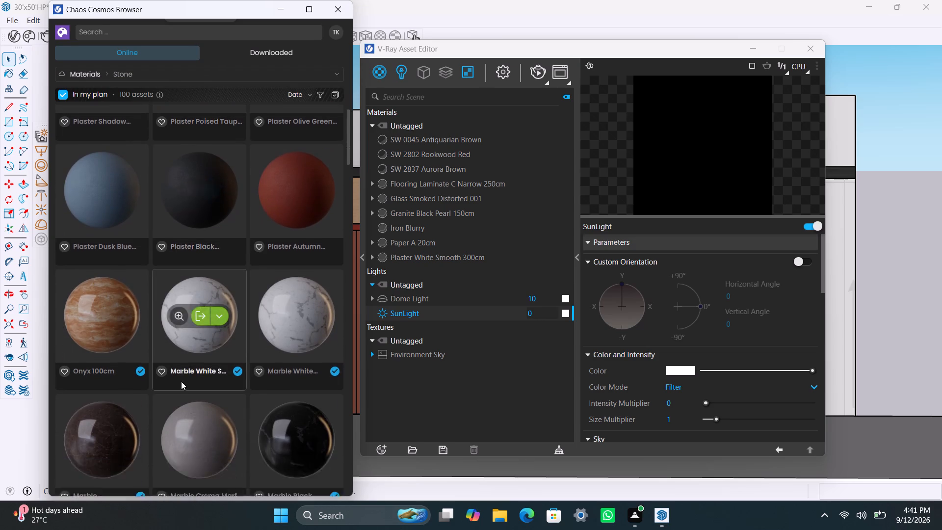
{"action": "scroll", "coordinate": [178, 384], "scroll_direction": "down", "scroll_amount": 4}
{"action": "scroll", "coordinate": [178, 387], "scroll_direction": "up", "scroll_amount": 3}
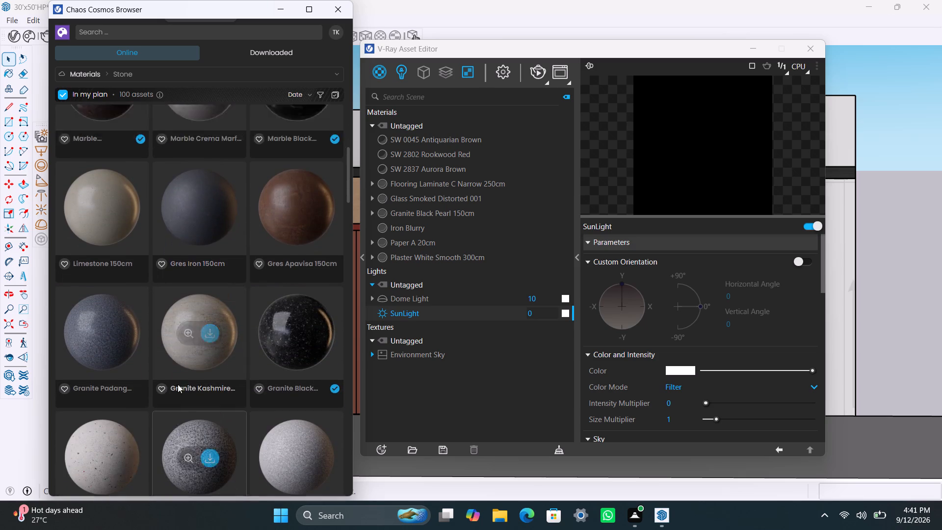
{"action": "scroll", "coordinate": [178, 384], "scroll_direction": "up", "scroll_amount": 8}
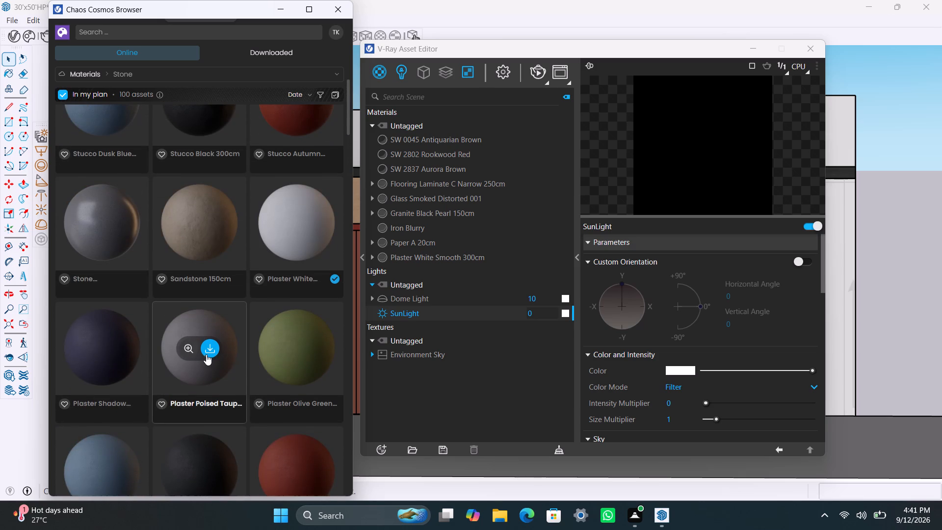
{"action": "left_click", "coordinate": [206, 345]}
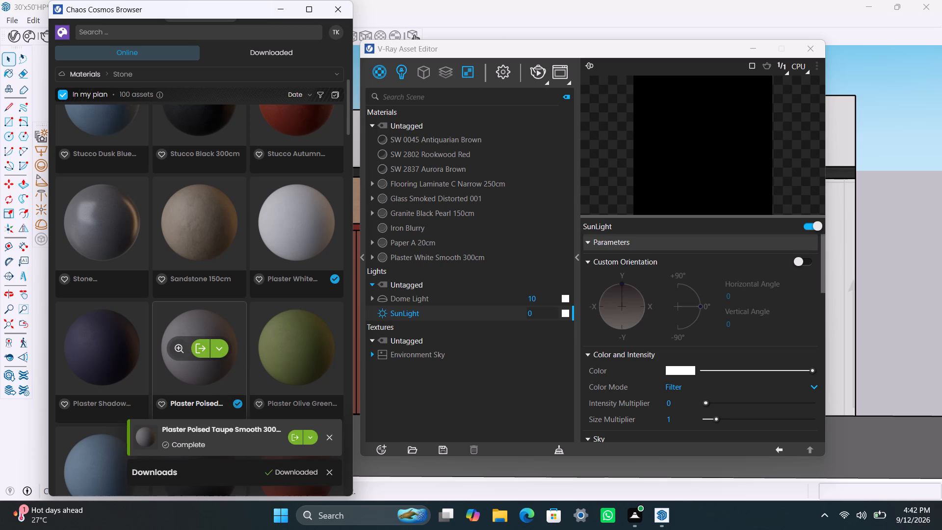
{"action": "left_click", "coordinate": [202, 351]}
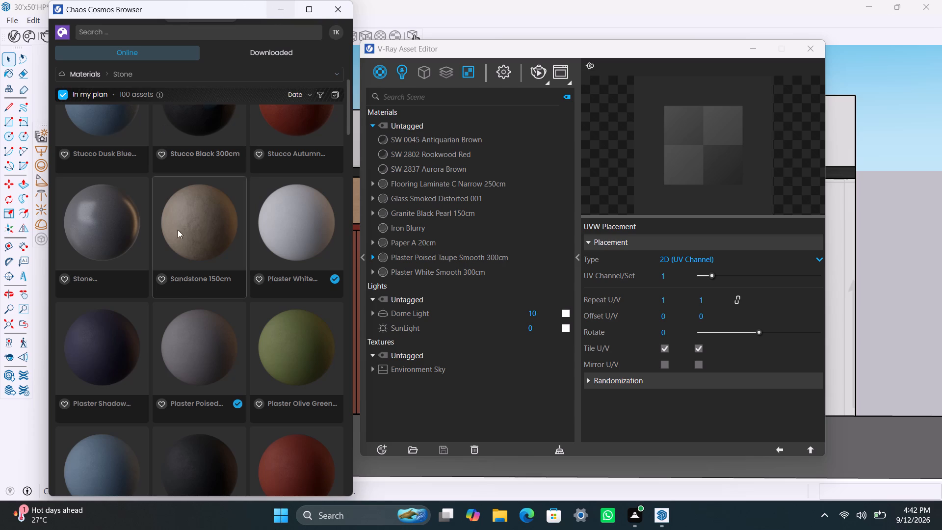
Download and import Plaster Black Smooth 300cm from Chaos Cosmos, and close the asset browser.
{"action": "scroll", "coordinate": [192, 459], "scroll_direction": "down", "scroll_amount": 4}
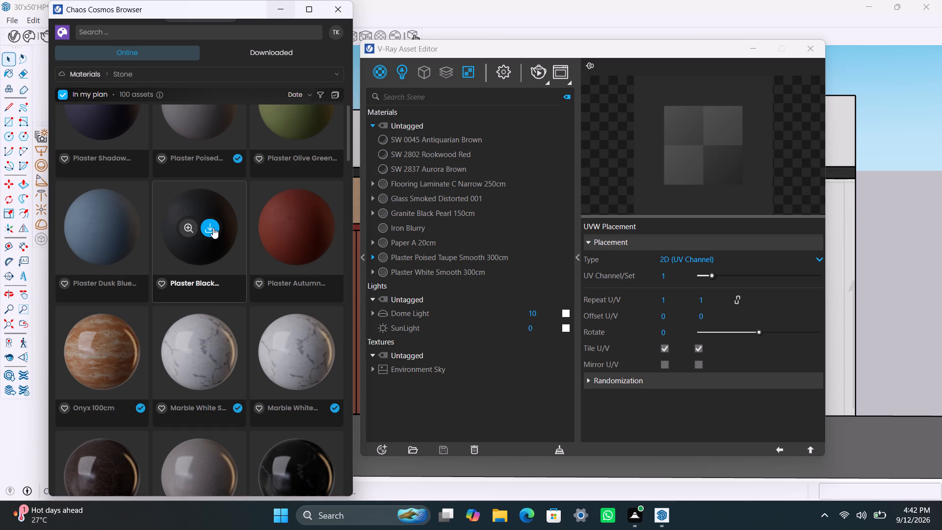
{"action": "left_click", "coordinate": [213, 228]}
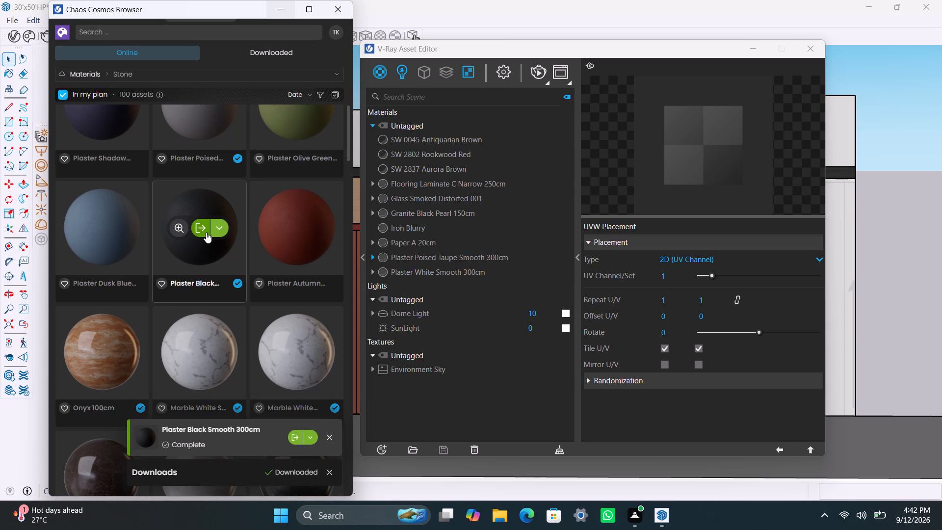
{"action": "left_click", "coordinate": [206, 232]}
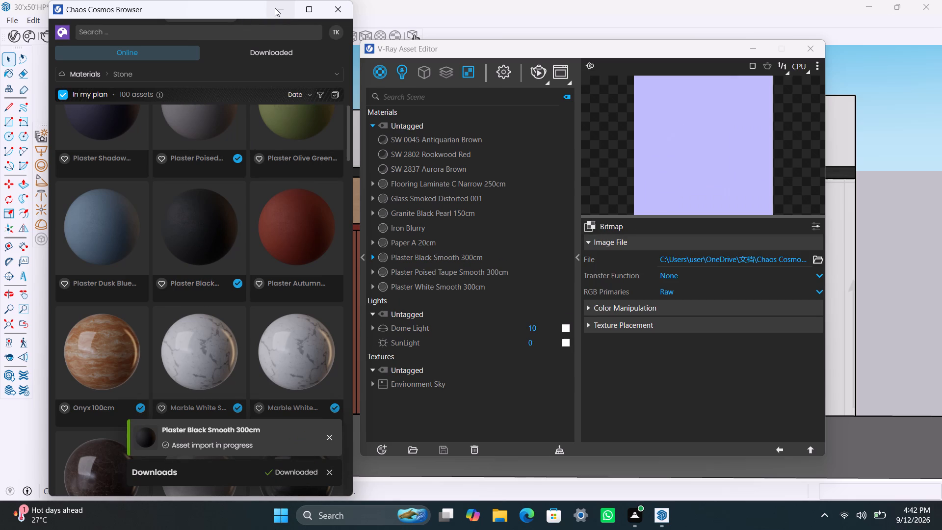
{"action": "left_click", "coordinate": [347, 10]}
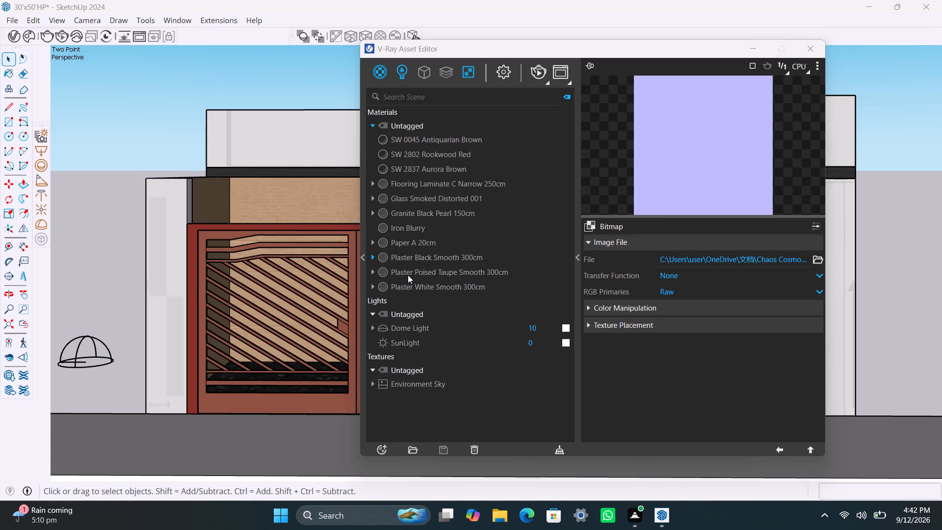
Apply Plaster Poised Taupe Smooth 300cm to all connected wall geometry inside the house group, with a fitted tri-planar texture projection.
{"action": "left_click", "coordinate": [155, 266]}
{"action": "double_click", "coordinate": [156, 266]}
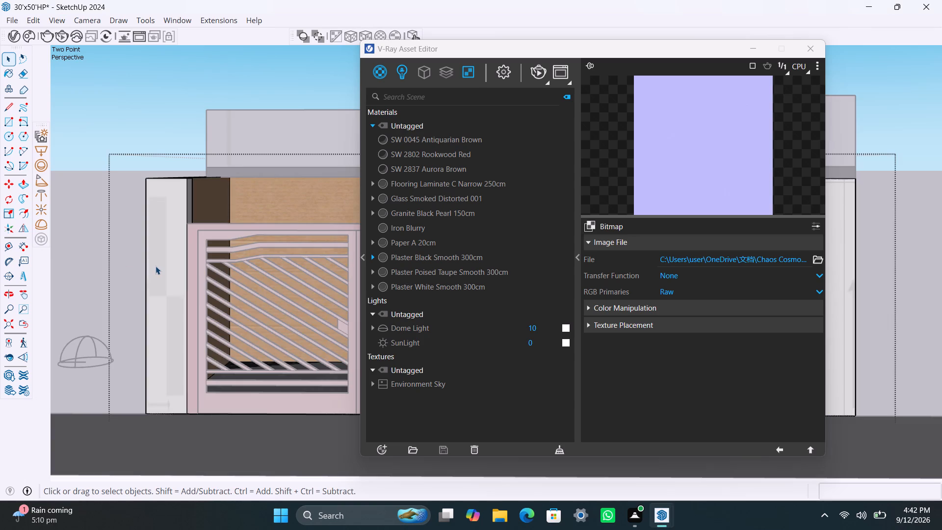
{"action": "left_click", "coordinate": [156, 266]}
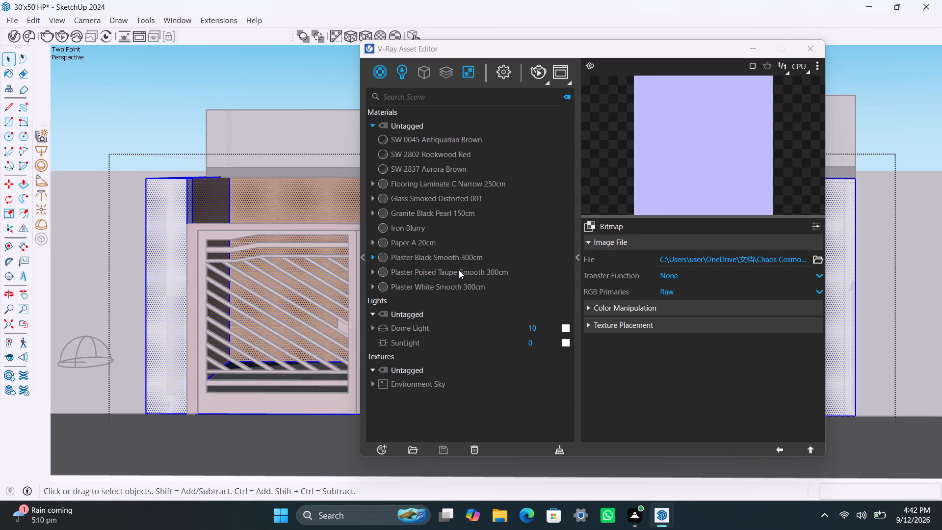
{"action": "left_click", "coordinate": [459, 270]}
{"action": "right_click", "coordinate": [459, 270]}
{"action": "left_click", "coordinate": [473, 291]}
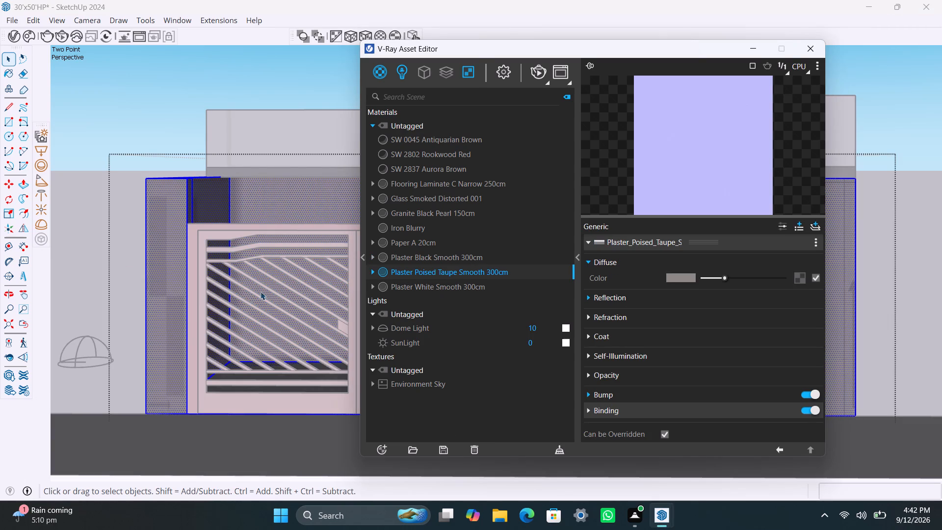
{"action": "left_click", "coordinate": [366, 39]}
{"action": "left_click", "coordinate": [366, 37]}
{"action": "scroll", "coordinate": [236, 350], "scroll_direction": "down", "scroll_amount": 3}
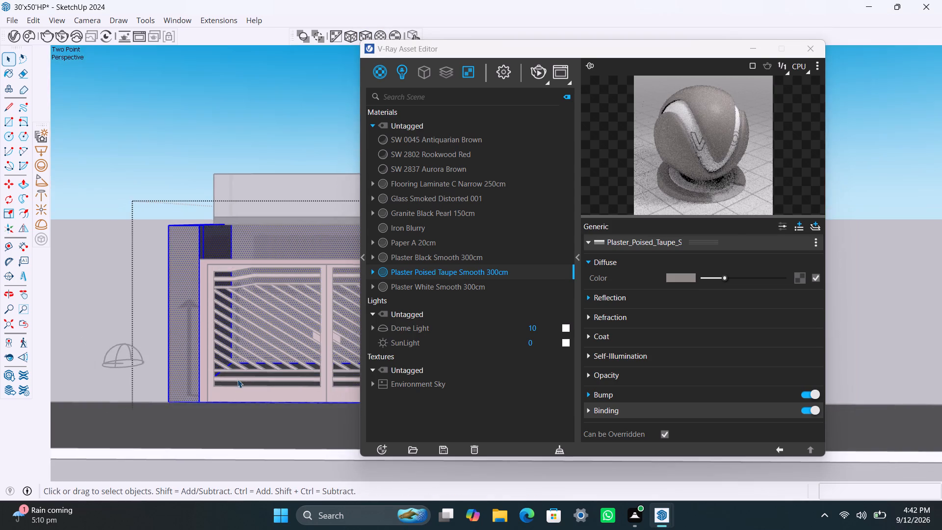
{"action": "scroll", "coordinate": [237, 379], "scroll_direction": "down", "scroll_amount": 3}
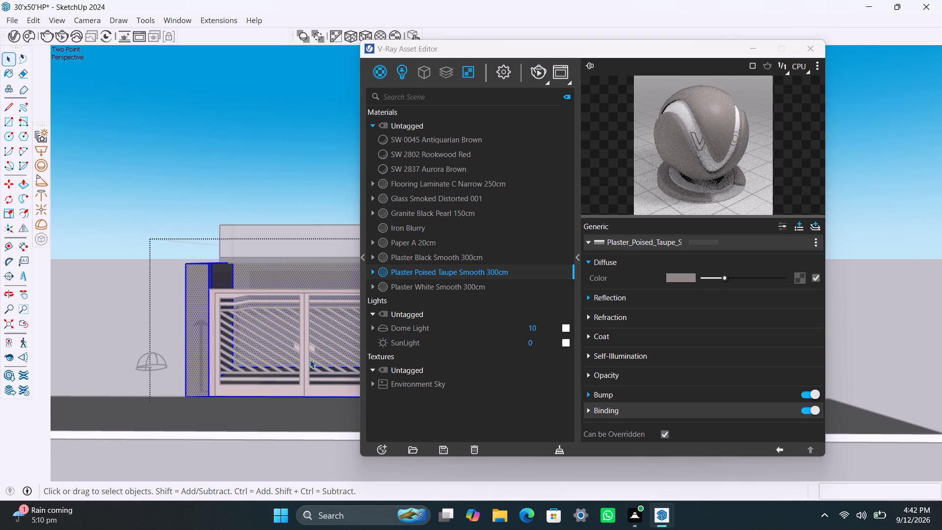
{"action": "scroll", "coordinate": [299, 368], "scroll_direction": "down", "scroll_amount": 9}
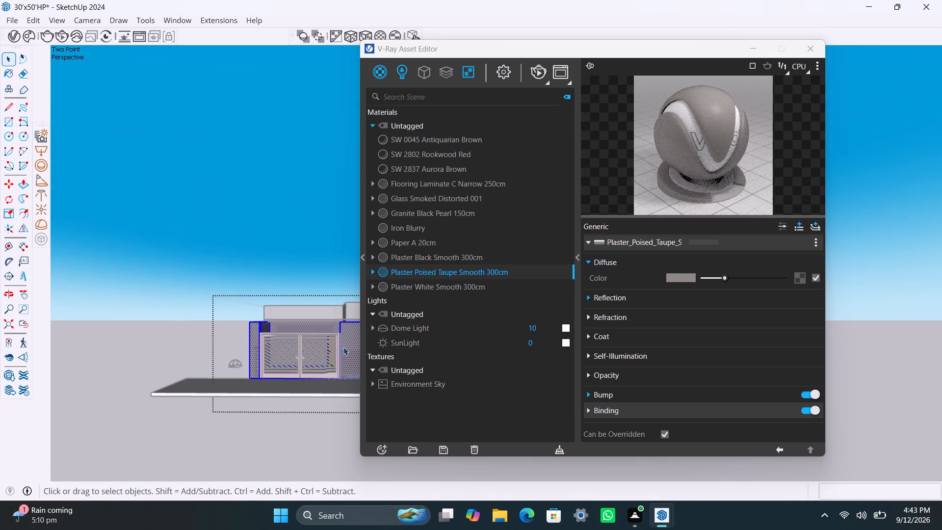
{"action": "left_click", "coordinate": [343, 347]}
{"action": "left_click", "coordinate": [292, 250]}
{"action": "scroll", "coordinate": [345, 359], "scroll_direction": "up", "scroll_amount": 7}
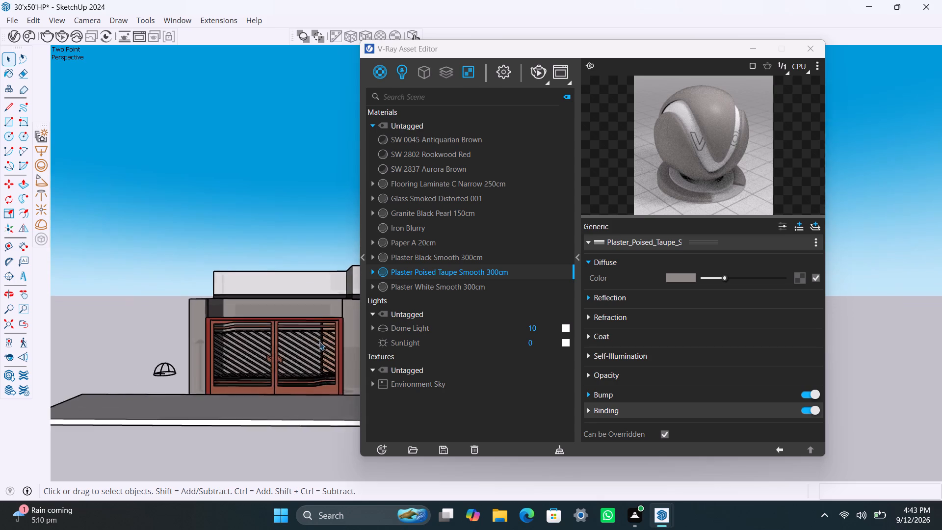
{"action": "scroll", "coordinate": [319, 342], "scroll_direction": "up", "scroll_amount": 3}
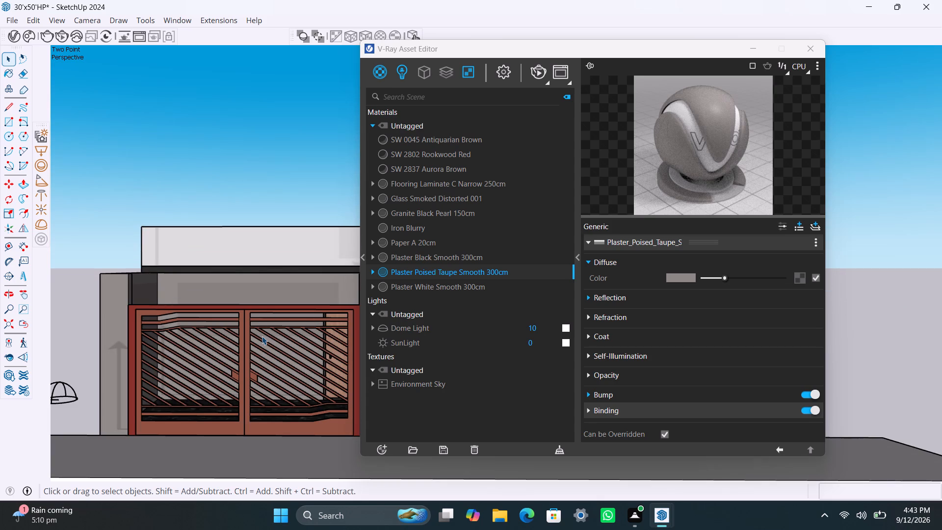
Undo the taupe plaster and its texture projection on the connected wall geometry inside the house group.
{"action": "key", "text": "ctrl+z"}
{"action": "key", "text": "ctrl+z"}
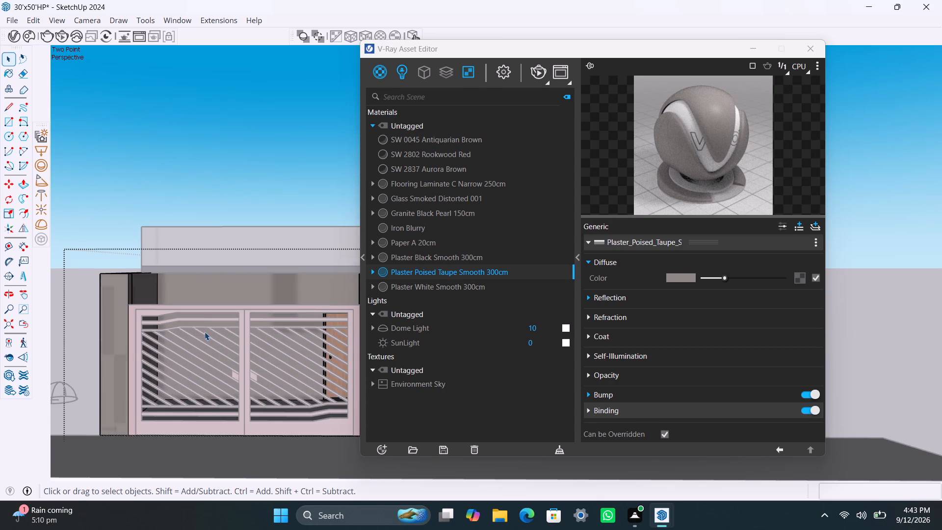
{"action": "left_click", "coordinate": [167, 185]}
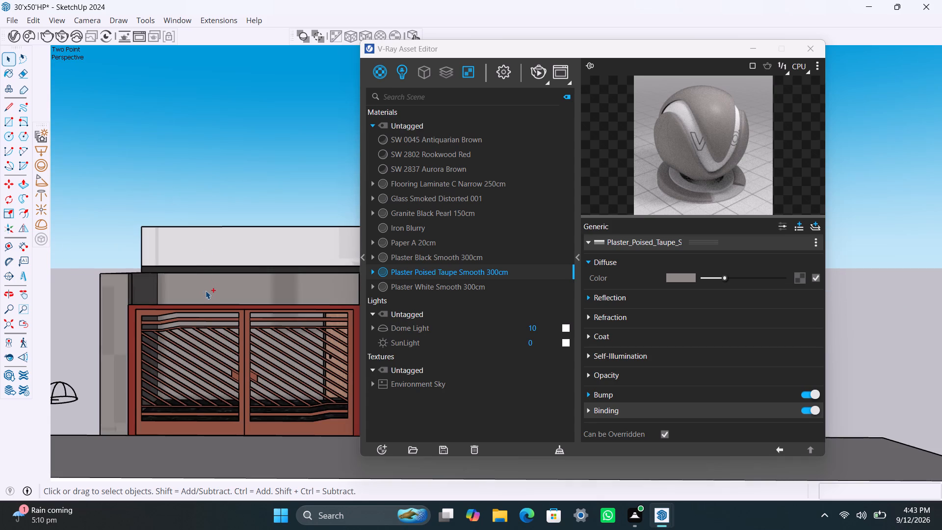
{"action": "key", "text": "ctrl+z"}
{"action": "key", "text": "ctrl+z"}
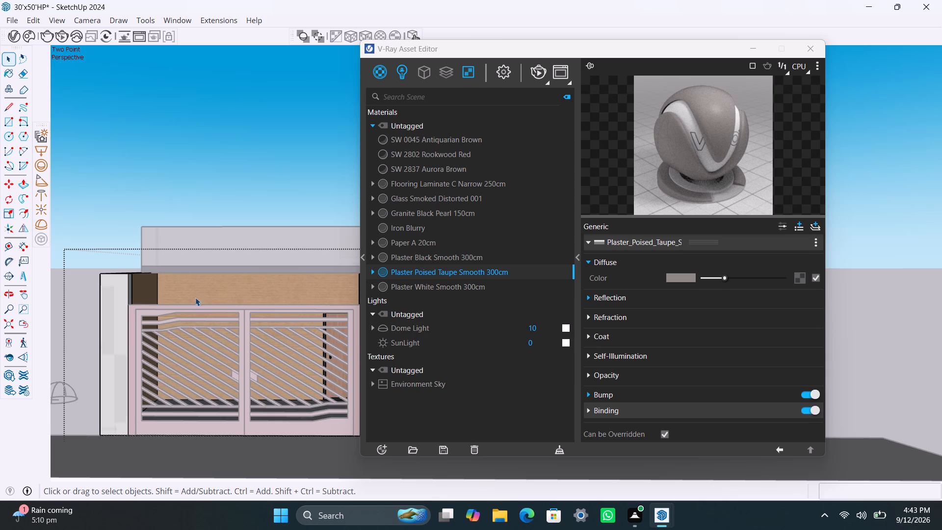
Apply Plaster Poised Taupe Smooth 300cm to only the front face of the narrow wall beside the gate, with a fitted cubic projection.
{"action": "triple_click", "coordinate": [116, 341]}
{"action": "left_click", "coordinate": [114, 341]}
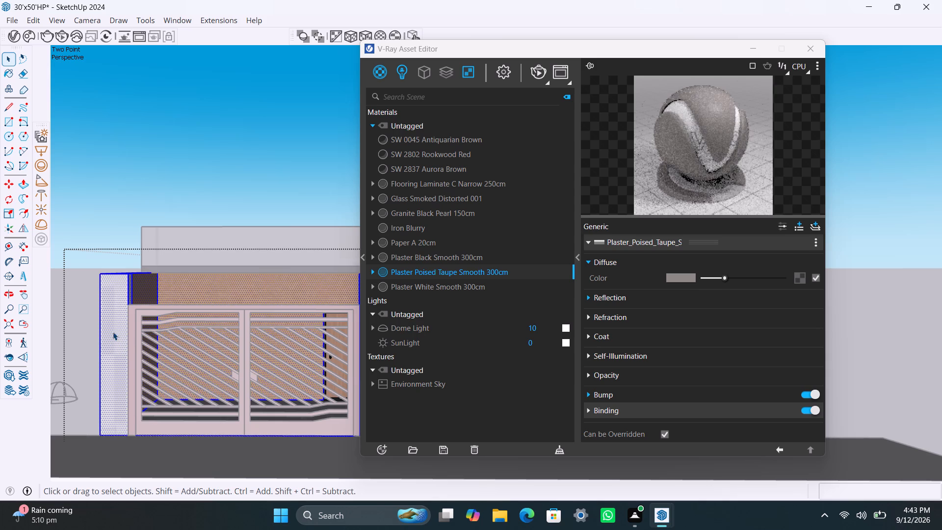
{"action": "left_click", "coordinate": [113, 331]}
{"action": "right_click", "coordinate": [431, 272]}
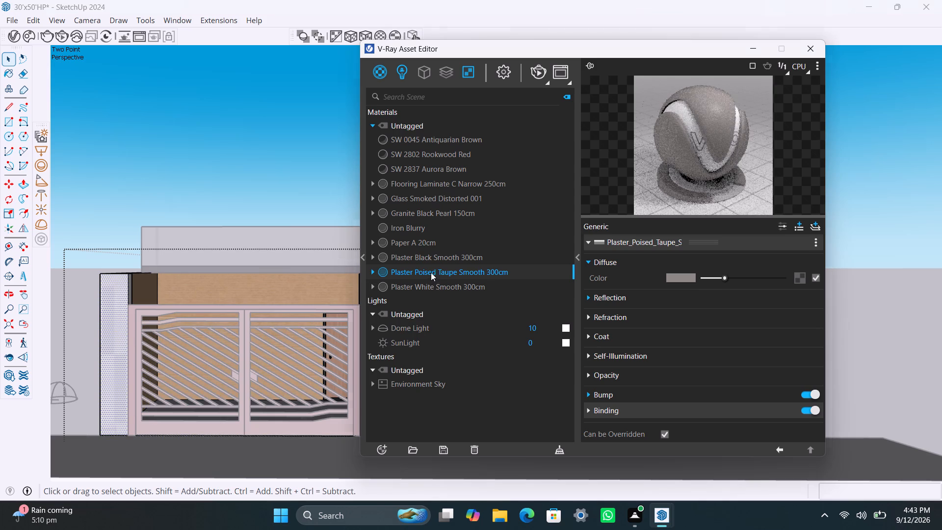
{"action": "left_click", "coordinate": [460, 305]}
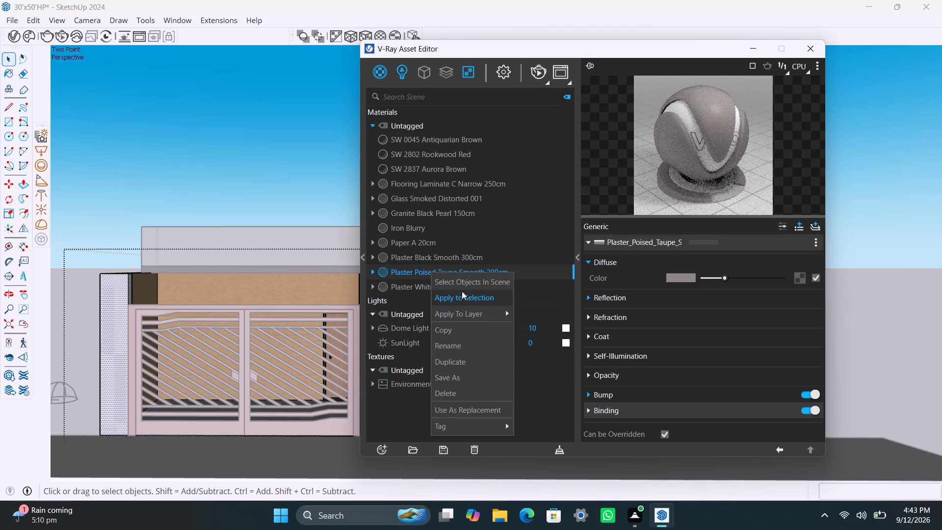
{"action": "left_click", "coordinate": [462, 296]}
{"action": "left_click", "coordinate": [371, 33]}
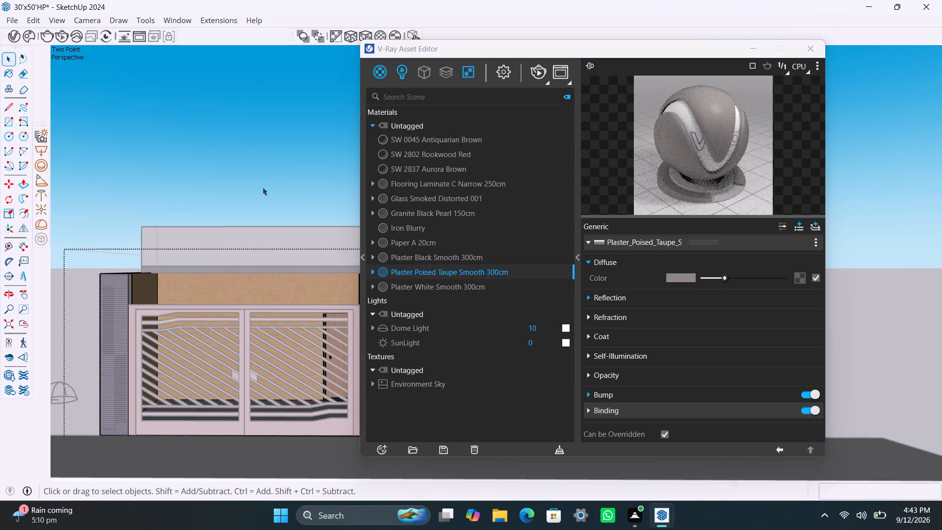
Apply Plaster Poised Taupe Smooth 300cm to the front face of the parapet above the gate, with a fitted cubic projection.
{"action": "left_click", "coordinate": [230, 234]}
{"action": "double_click", "coordinate": [232, 236]}
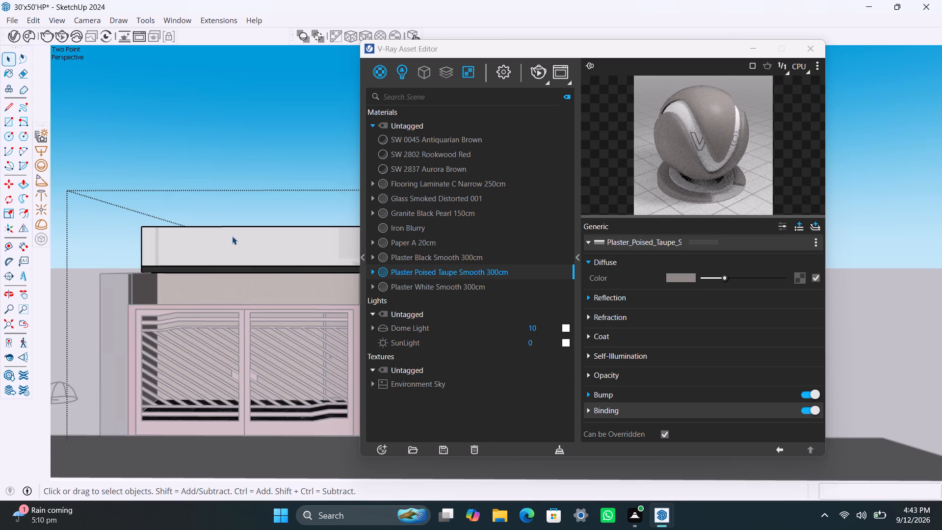
{"action": "left_click", "coordinate": [232, 236]}
{"action": "left_click", "coordinate": [236, 238]}
{"action": "left_click", "coordinate": [252, 239]}
{"action": "double_click", "coordinate": [255, 238]}
{"action": "double_click", "coordinate": [282, 251]}
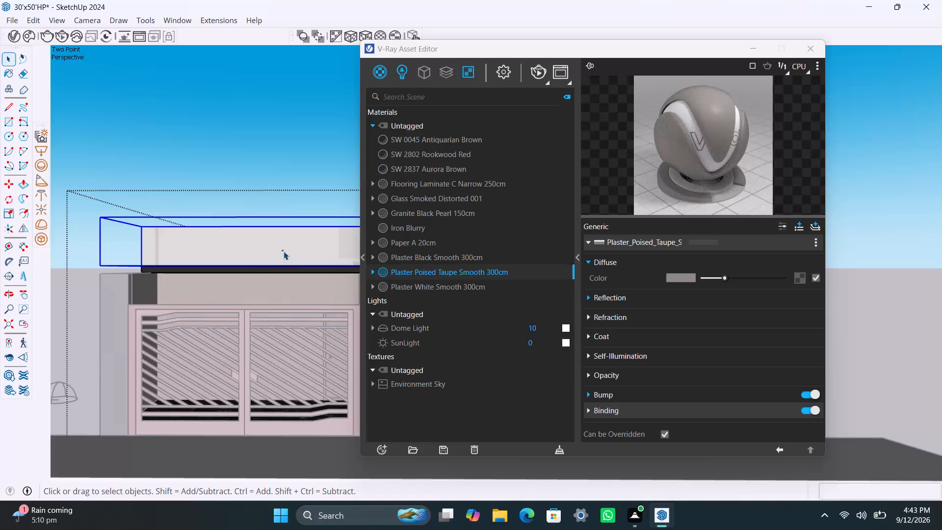
{"action": "left_click", "coordinate": [262, 157]}
{"action": "triple_click", "coordinate": [306, 249]}
{"action": "left_click", "coordinate": [306, 249]}
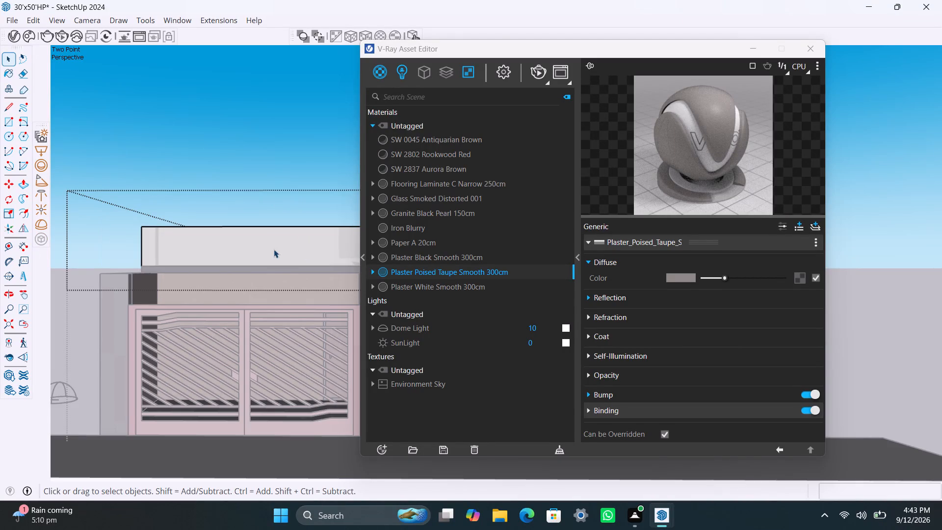
{"action": "left_click", "coordinate": [274, 249]}
{"action": "right_click", "coordinate": [420, 269]}
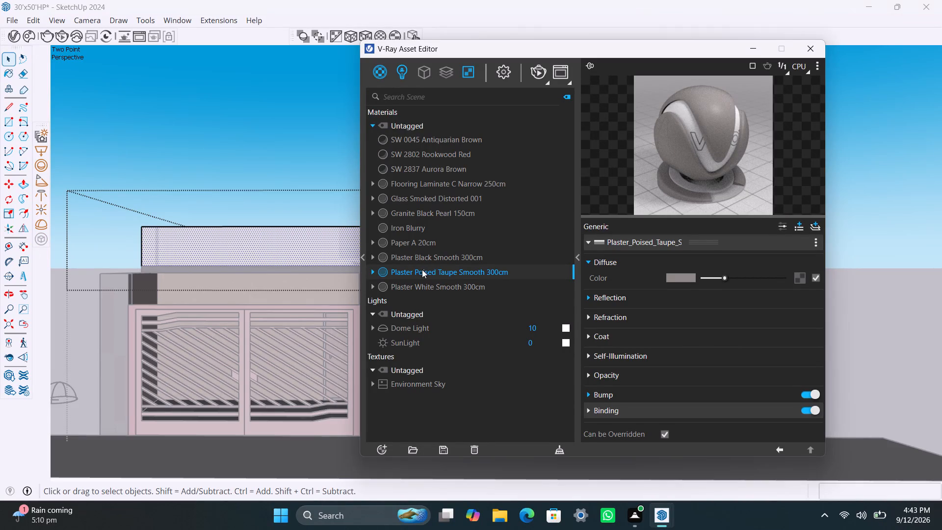
{"action": "left_click_drag", "start_coordinate": [453, 287], "coordinate": [459, 291]}
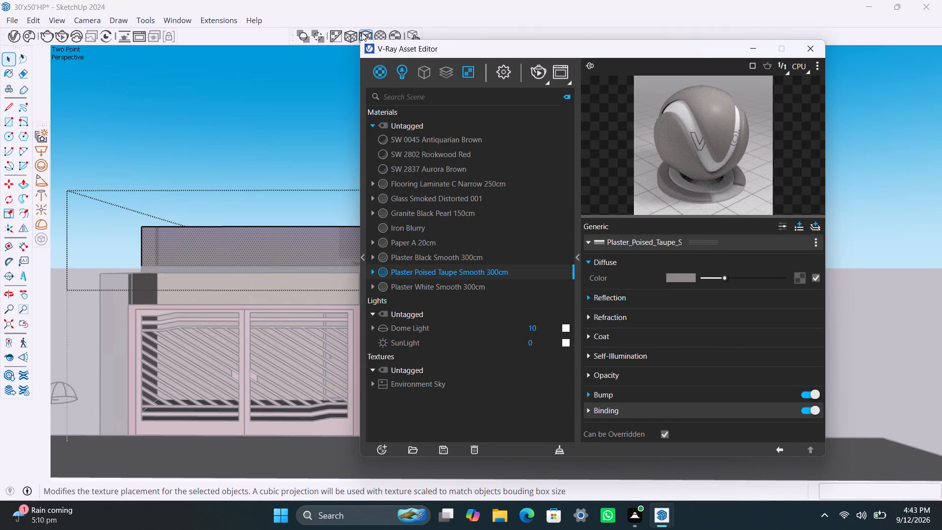
{"action": "left_click", "coordinate": [362, 32]}
{"action": "left_click", "coordinate": [316, 158]}
Apply Plaster Poised Taupe Smooth 300cm to the front face of the projecting parapet above the window wall, with a fitted cubic projection.
{"action": "scroll", "coordinate": [287, 348], "scroll_direction": "down", "scroll_amount": 3}
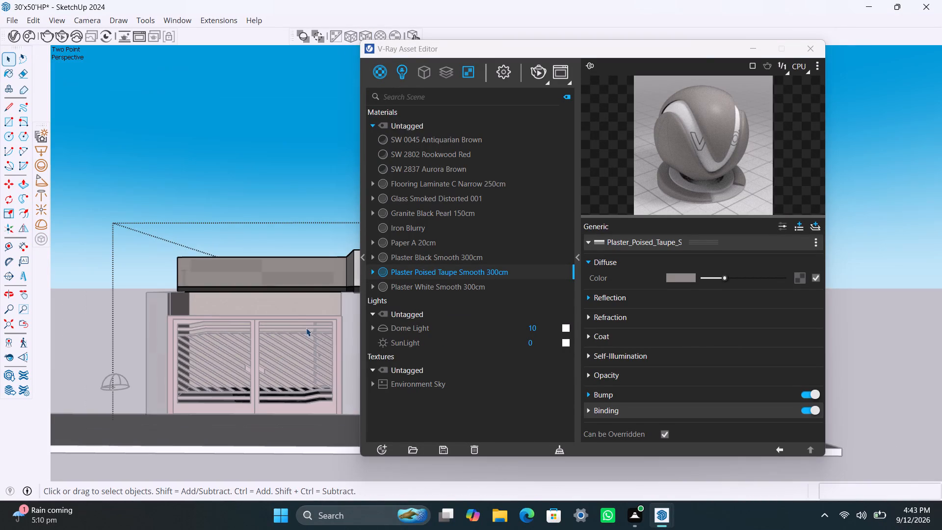
{"action": "scroll", "coordinate": [306, 331], "scroll_direction": "down", "scroll_amount": 5}
{"action": "left_click", "coordinate": [339, 334]}
{"action": "left_click", "coordinate": [342, 332]}
{"action": "left_click", "coordinate": [274, 201]}
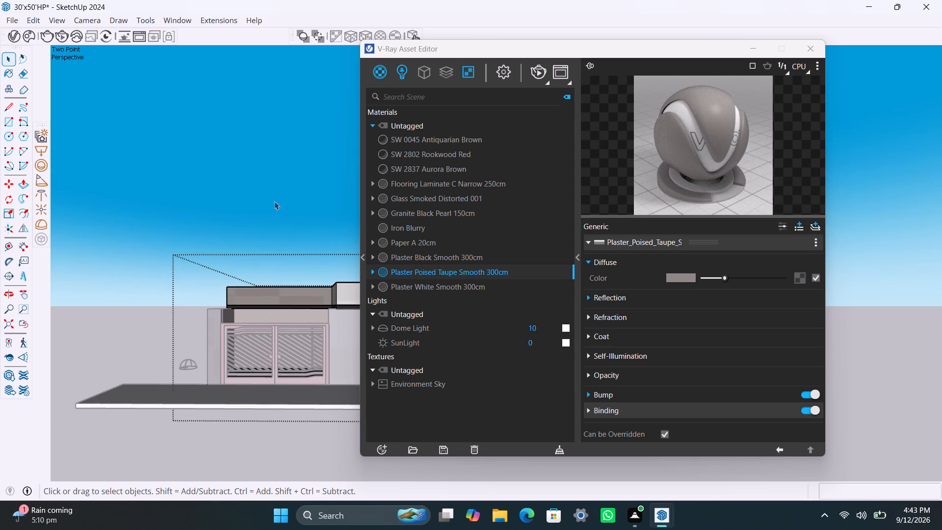
{"action": "left_click", "coordinate": [346, 288]}
{"action": "triple_click", "coordinate": [351, 297]}
{"action": "double_click", "coordinate": [351, 297]}
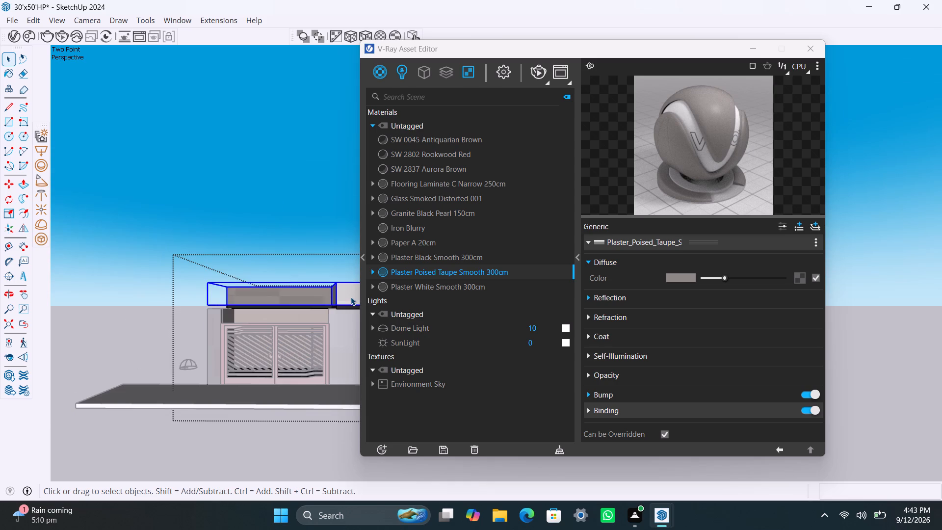
{"action": "left_click", "coordinate": [351, 297]}
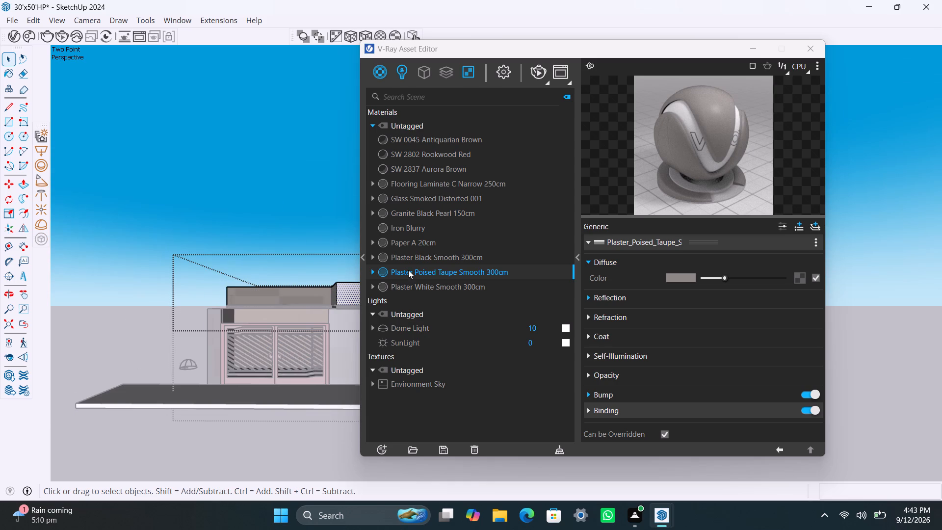
{"action": "right_click", "coordinate": [408, 270]}
{"action": "left_click", "coordinate": [427, 293]}
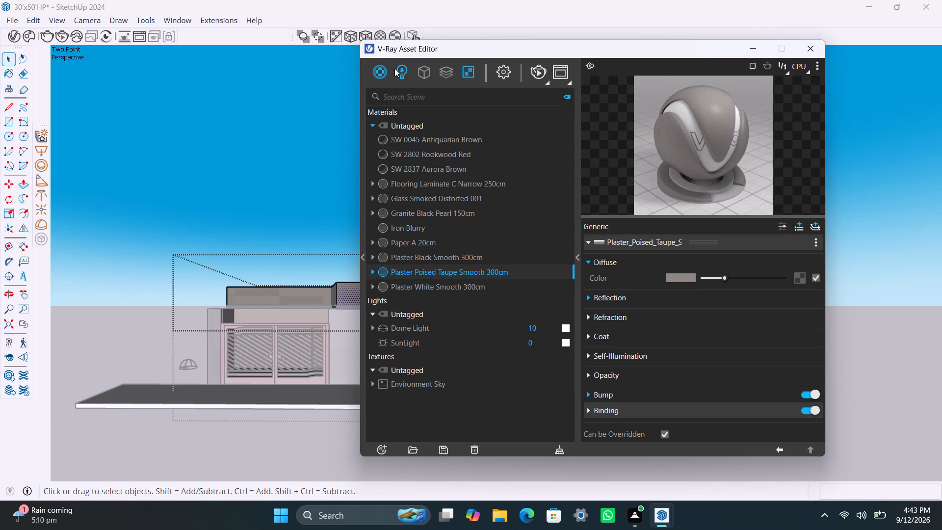
{"action": "left_click", "coordinate": [358, 35]}
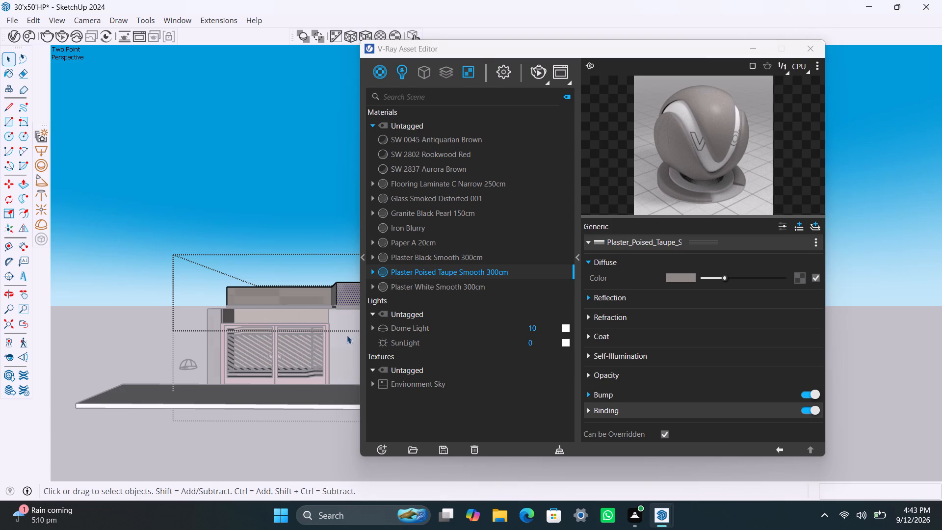
Apply Plaster Poised Taupe Smooth 300cm to the front window wall's face, with a fitted cubic projection.
{"action": "left_click", "coordinate": [346, 339]}
{"action": "triple_click", "coordinate": [347, 339]}
{"action": "left_click", "coordinate": [348, 340]}
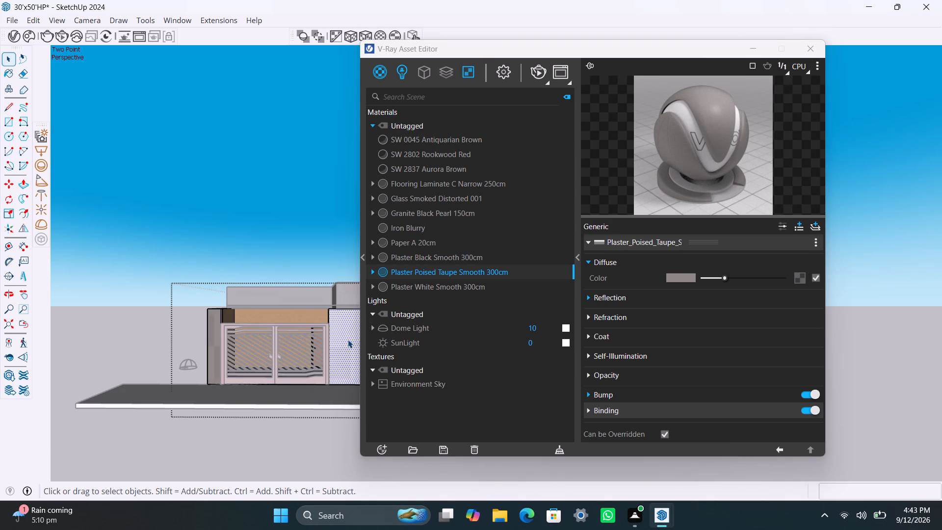
{"action": "right_click", "coordinate": [415, 274]}
{"action": "left_click", "coordinate": [433, 301]}
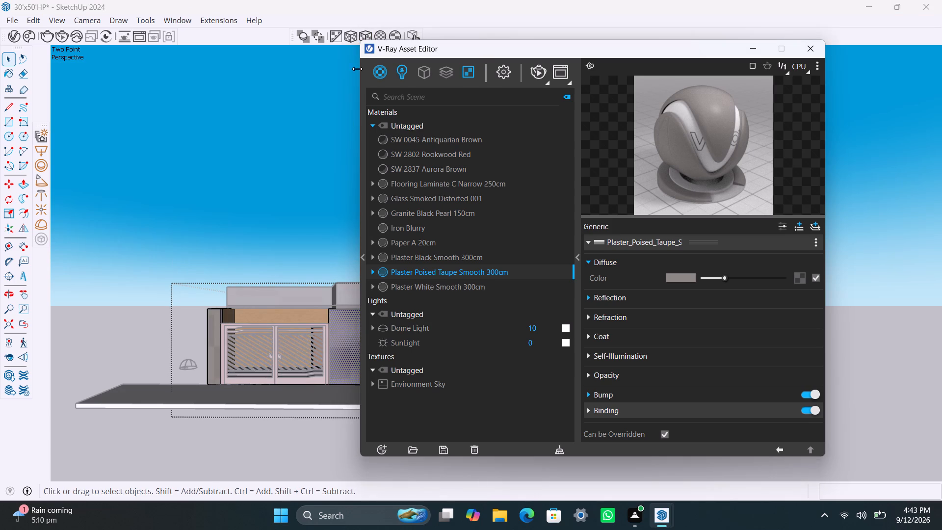
{"action": "left_click", "coordinate": [367, 36]}
{"action": "left_click", "coordinate": [305, 167]}
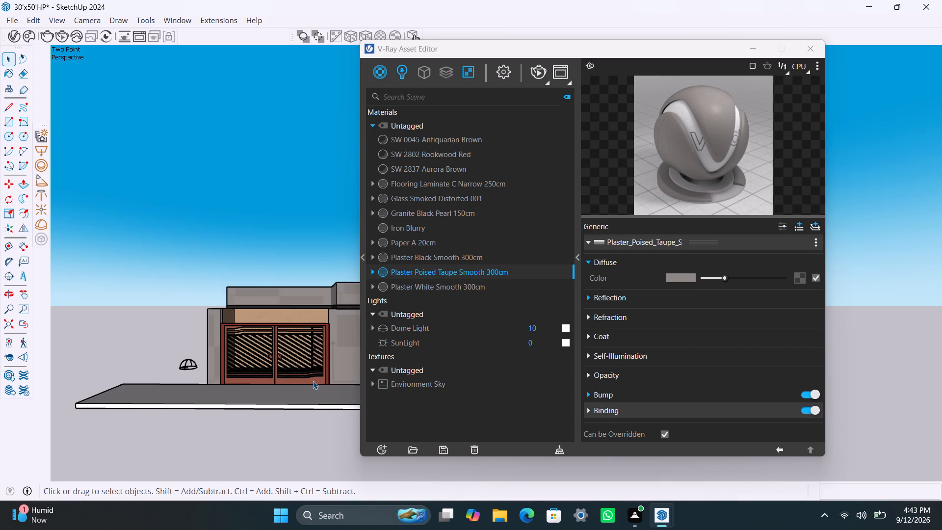
Apply Plaster Black Smooth 300cm to the ground slab in front of the house.
{"action": "left_click", "coordinate": [319, 398]}
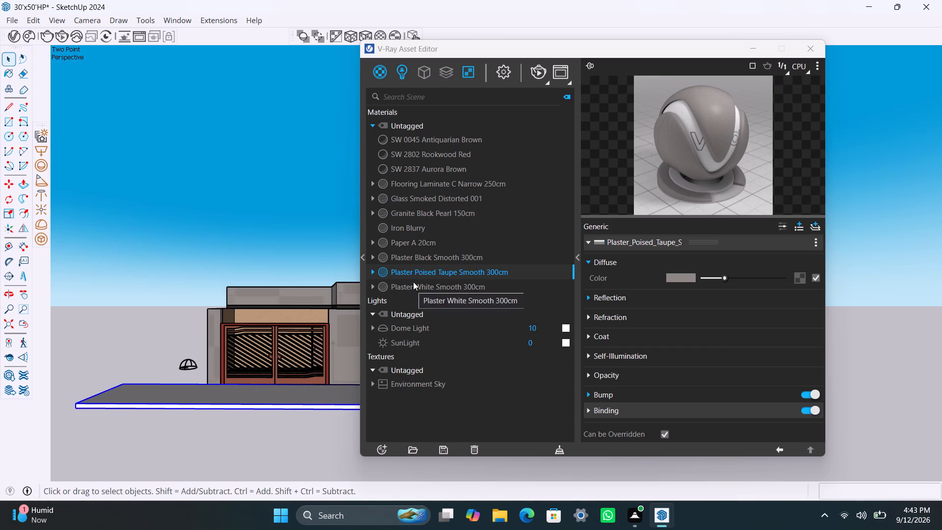
{"action": "left_click", "coordinate": [409, 257]}
{"action": "right_click", "coordinate": [408, 257]}
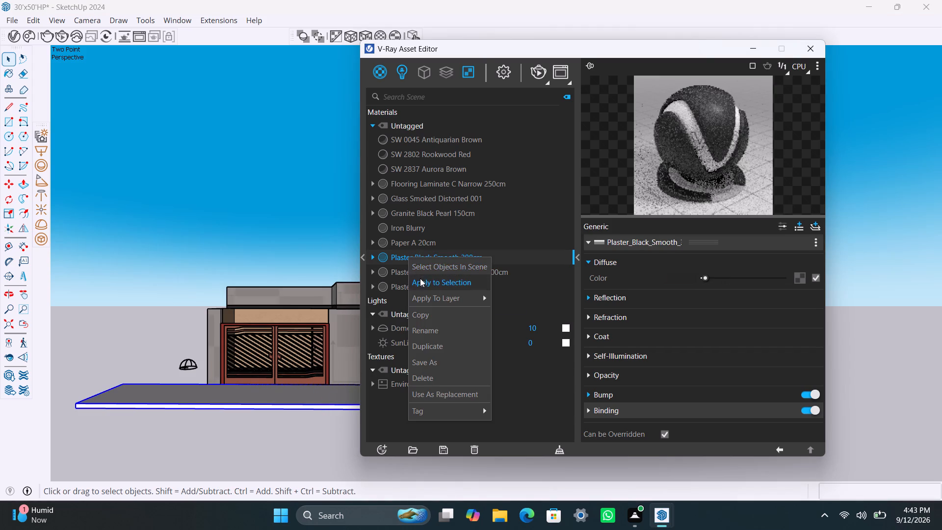
{"action": "left_click", "coordinate": [422, 280]}
{"action": "left_click", "coordinate": [169, 240]}
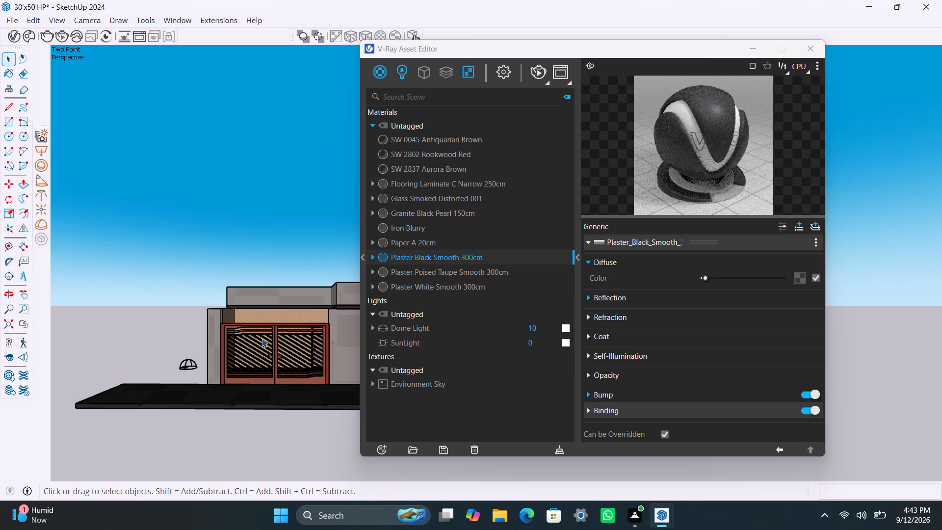
Run an interactive test render of the whole house front with the new plaster materials, and stop it.
{"action": "scroll", "coordinate": [255, 339], "scroll_direction": "up", "scroll_amount": 5}
{"action": "scroll", "coordinate": [284, 313], "scroll_direction": "up", "scroll_amount": 3}
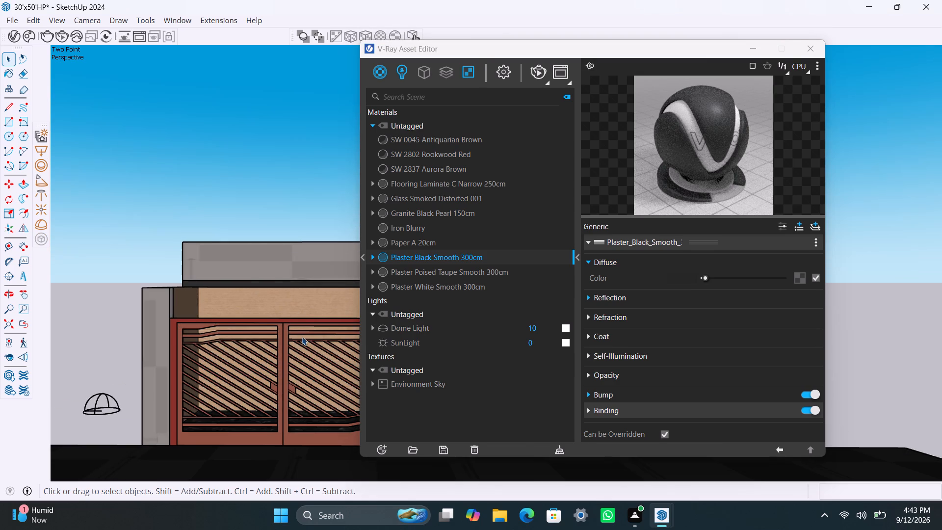
{"action": "left_click", "coordinate": [811, 50]}
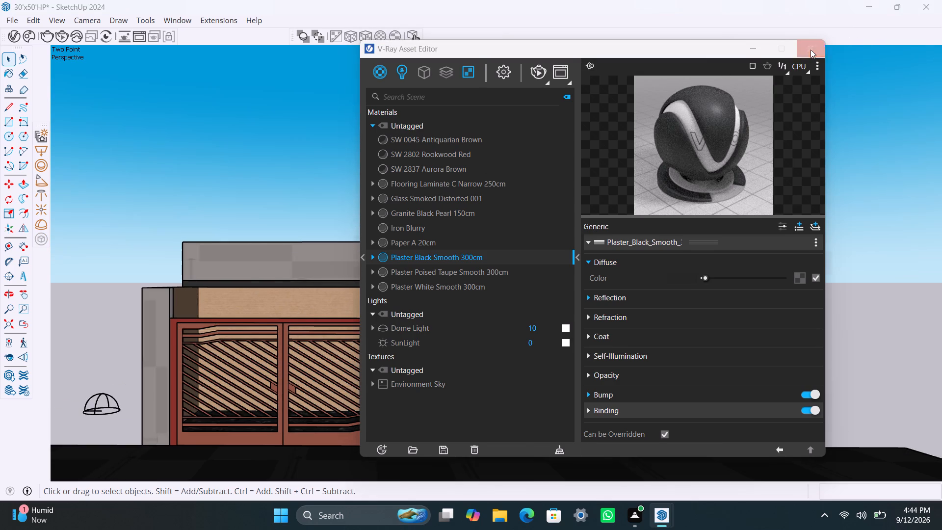
{"action": "middle_click_drag", "start_coordinate": [520, 404], "coordinate": [568, 404], "text": "shift"}
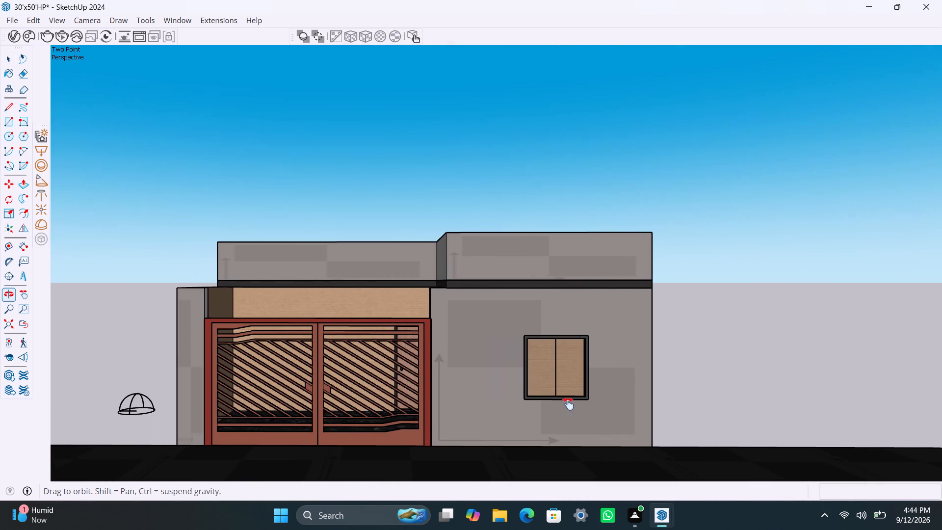
{"action": "middle_click_drag", "start_coordinate": [568, 404], "coordinate": [624, 405], "text": "shift"}
{"action": "scroll", "coordinate": [598, 403], "scroll_direction": "up", "scroll_amount": 2}
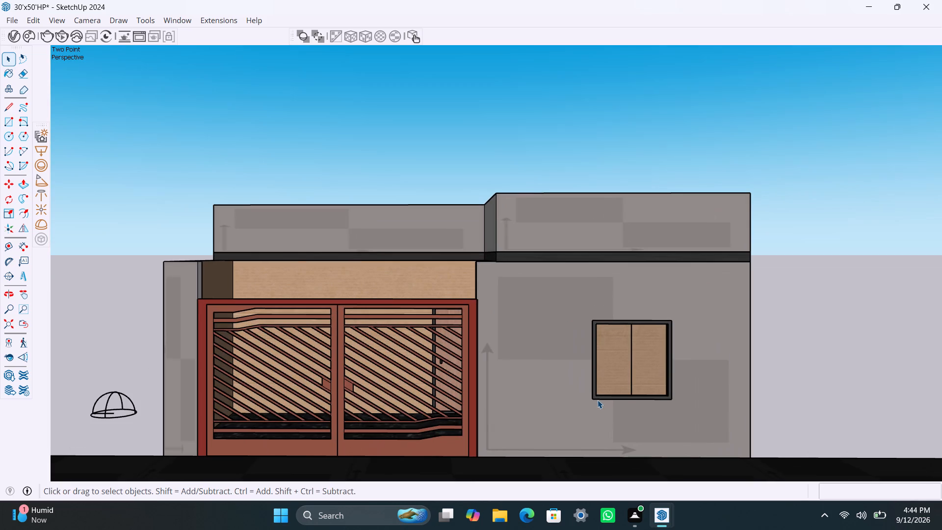
{"action": "middle_click_drag", "start_coordinate": [598, 400], "coordinate": [603, 380], "text": "shift"}
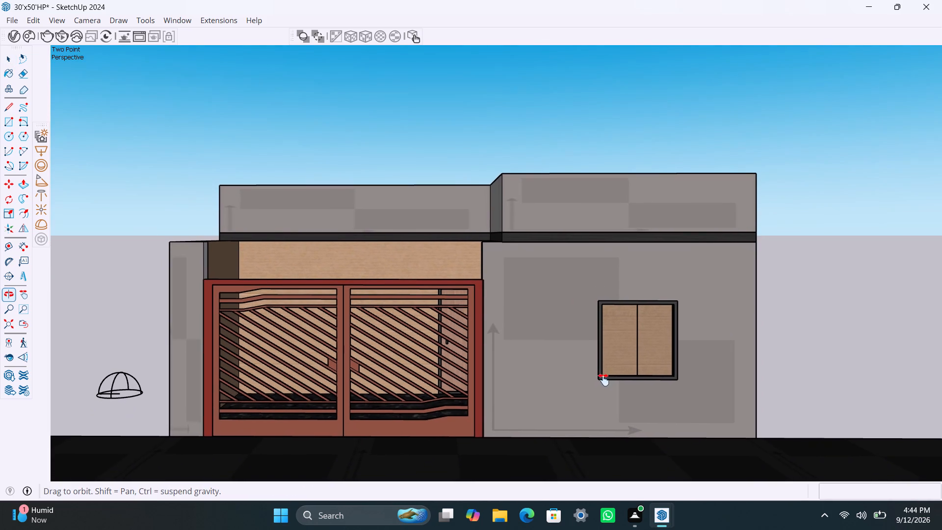
{"action": "middle_click_drag", "start_coordinate": [603, 380], "coordinate": [606, 356], "text": "shift"}
{"action": "scroll", "coordinate": [607, 356], "scroll_direction": "up", "scroll_amount": 2}
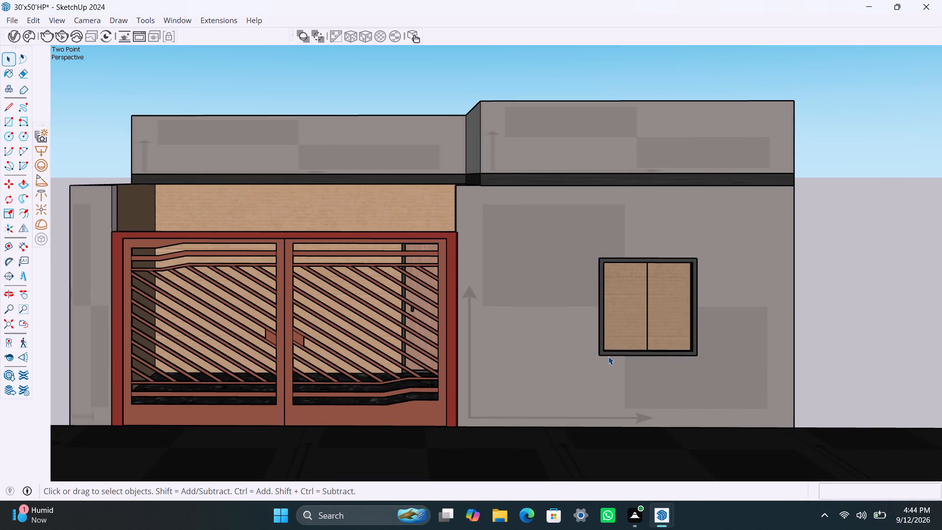
{"action": "scroll", "coordinate": [608, 356], "scroll_direction": "down", "scroll_amount": 1}
{"action": "middle_click_drag", "start_coordinate": [610, 357], "coordinate": [636, 359], "text": "shift"}
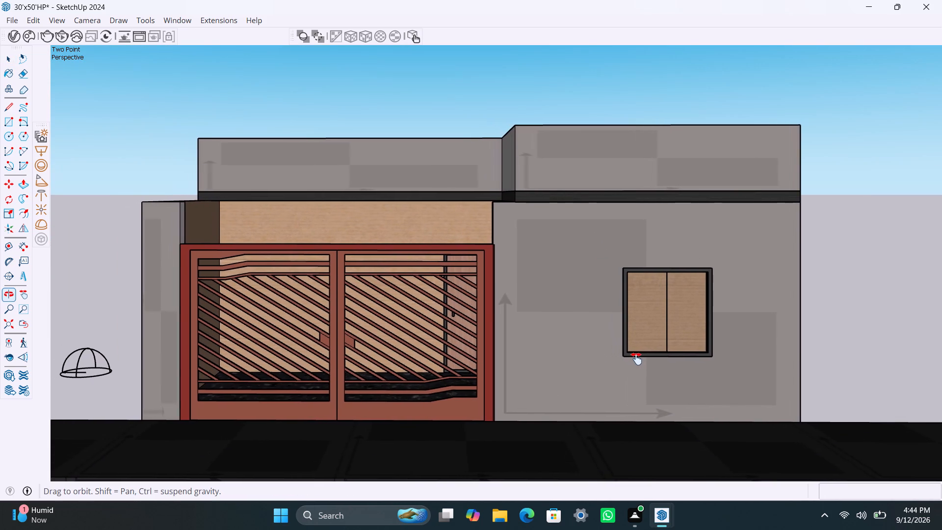
{"action": "middle_click_drag", "start_coordinate": [636, 359], "coordinate": [646, 359], "text": "shift"}
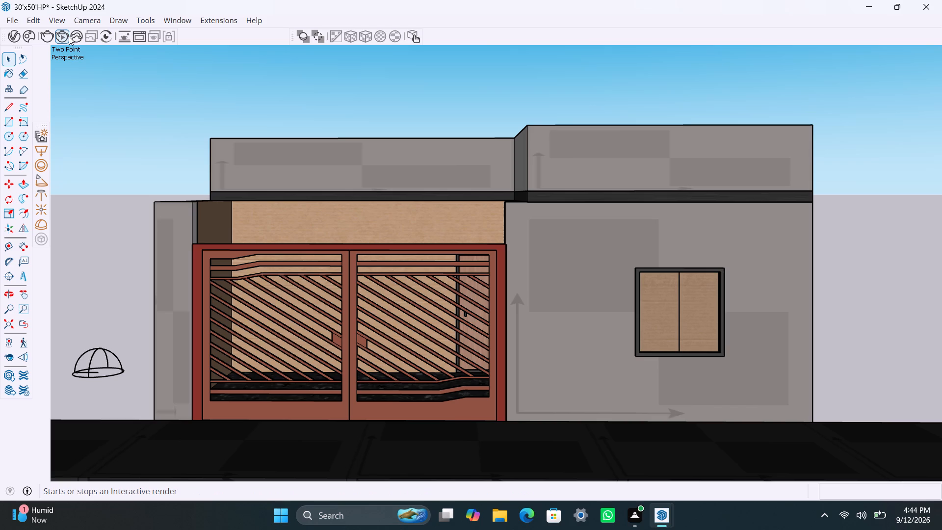
{"action": "left_click", "coordinate": [69, 36]}
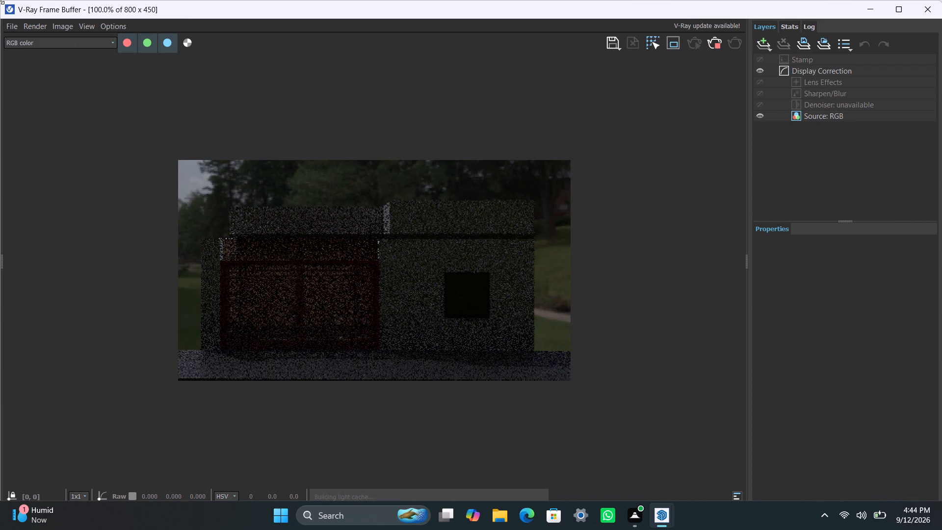
{"action": "left_click", "coordinate": [717, 47]}
{"action": "left_click", "coordinate": [878, 7]}
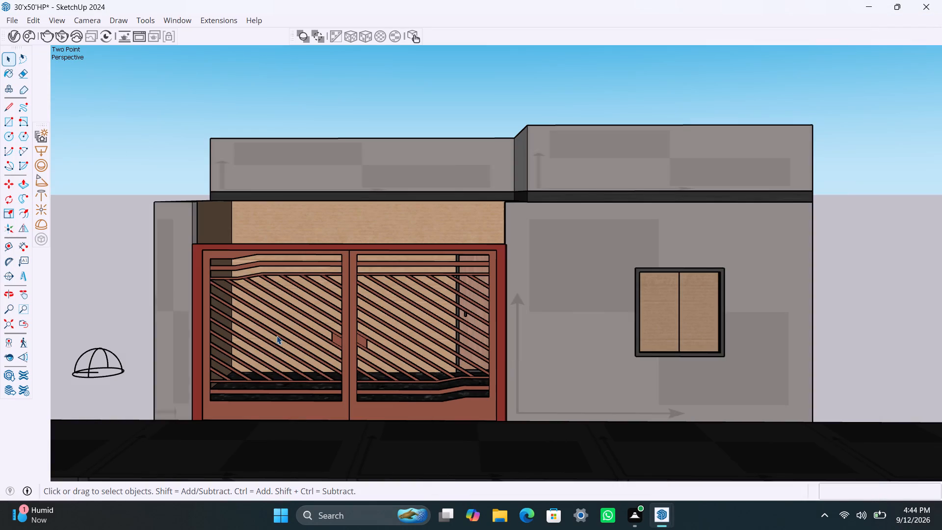
Set the intensity of the V-Ray SunLight to 0.5.
{"action": "left_click", "coordinate": [13, 42]}
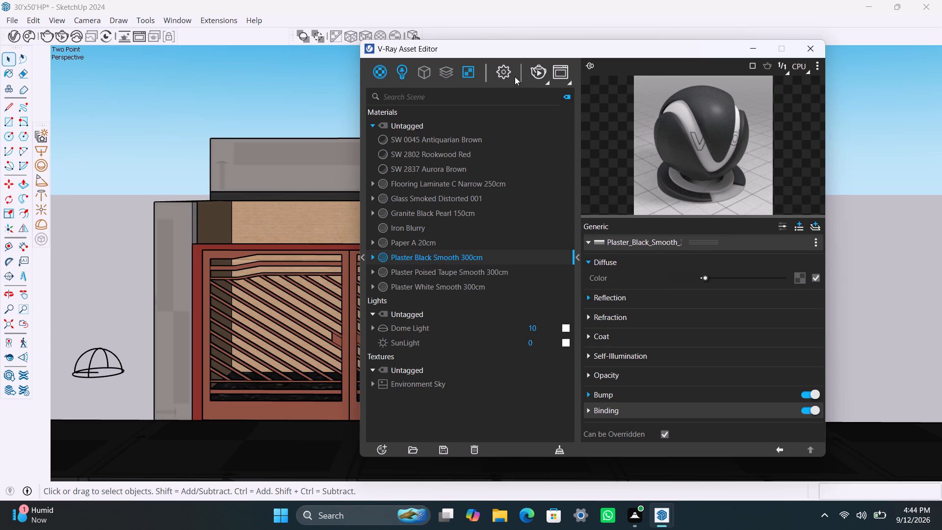
{"action": "left_click", "coordinate": [408, 72]}
{"action": "left_click_drag", "start_coordinate": [536, 150], "coordinate": [508, 149]}
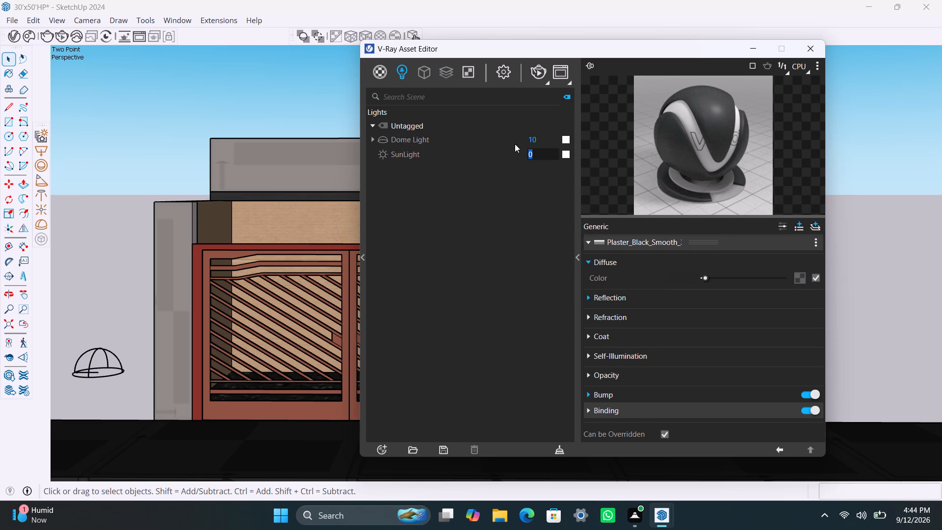
{"action": "key", "text": "0"}
{"action": "type", "text": ".5"}
{"action": "key", "text": "Return"}
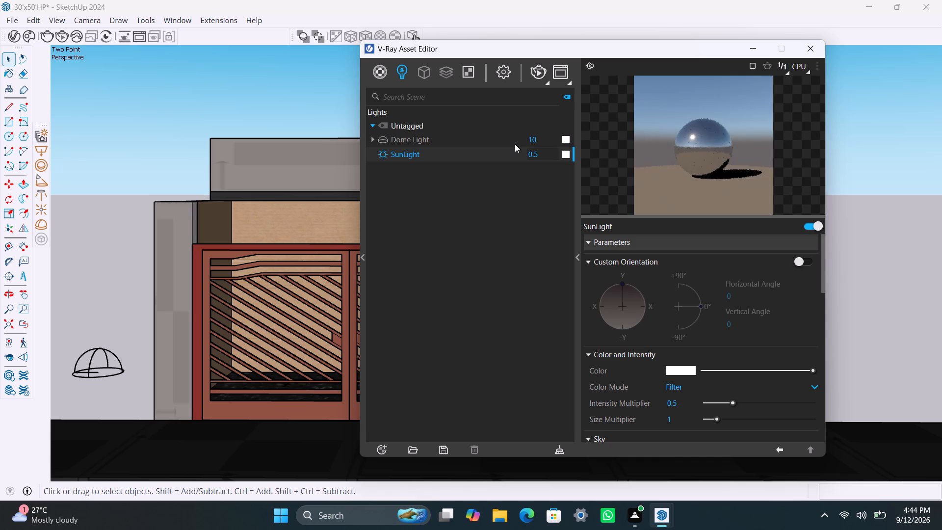
Run a test render of the house front with the new sunlight intensity, stop it and close the frame buffer.
{"action": "left_click", "coordinate": [540, 73]}
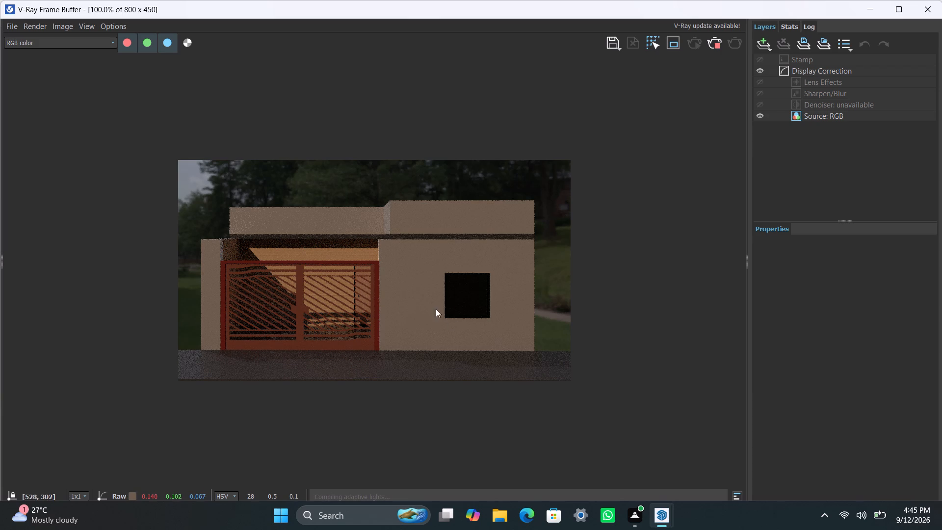
{"action": "left_click", "coordinate": [719, 43]}
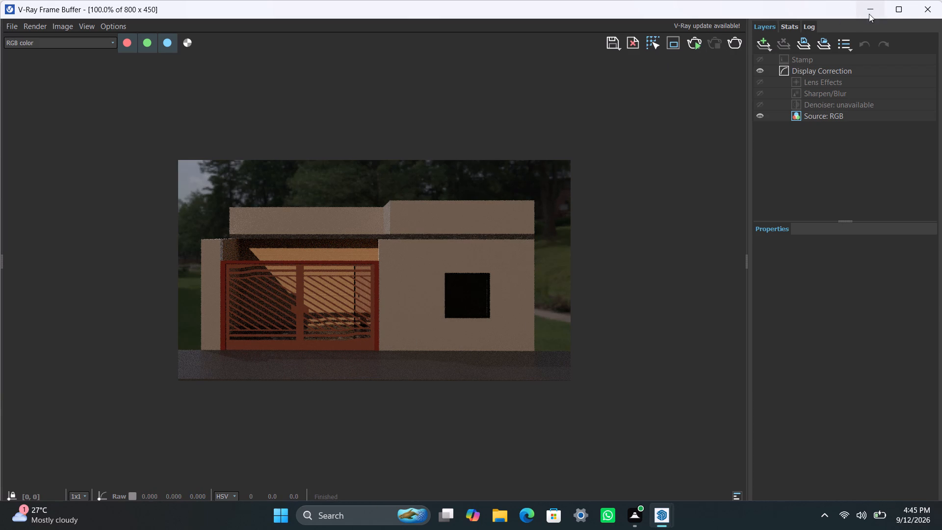
{"action": "left_click", "coordinate": [922, 10]}
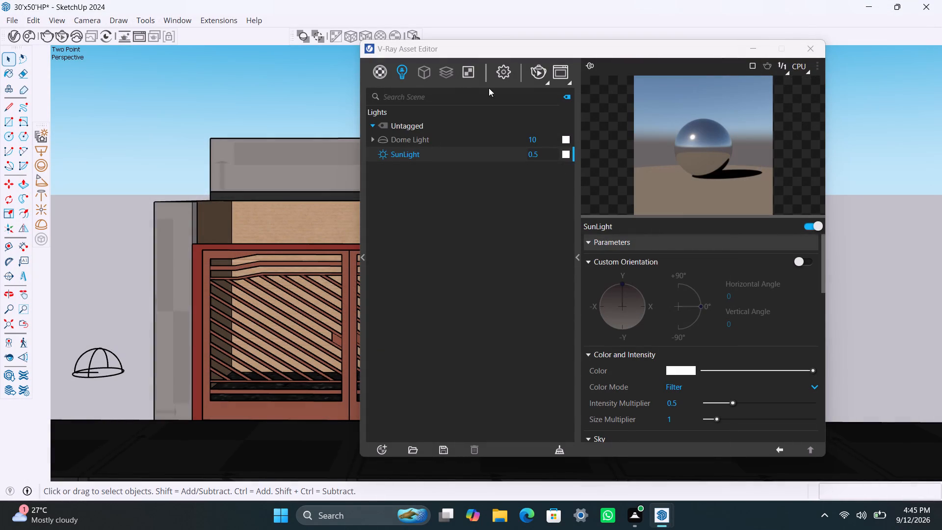
Raise the render quality to High+ and turn on the V-Ray denoiser in the render settings.
{"action": "left_click", "coordinate": [500, 69]}
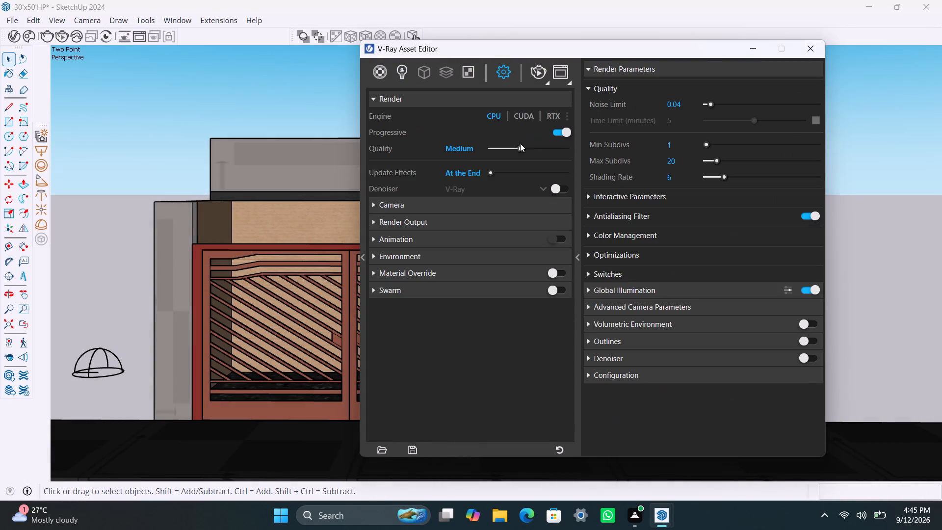
{"action": "left_click_drag", "start_coordinate": [524, 146], "coordinate": [567, 144]}
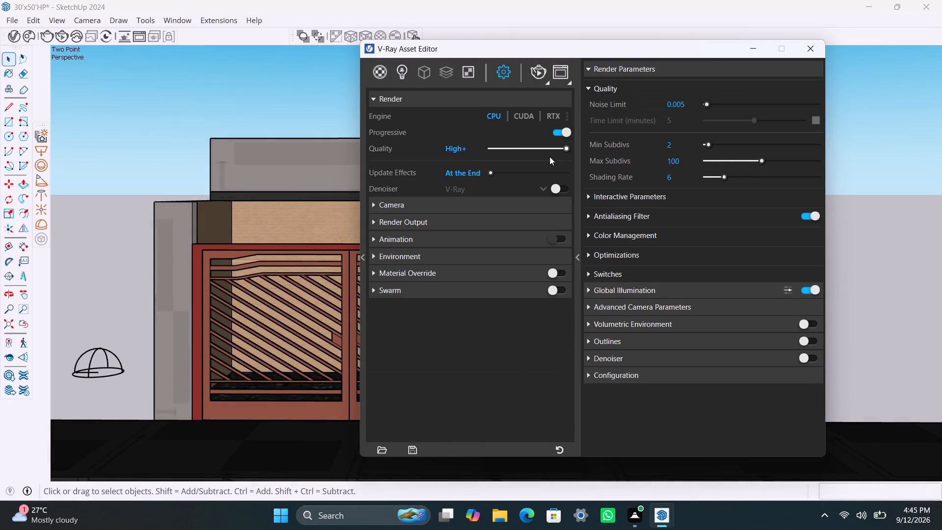
{"action": "left_click", "coordinate": [557, 188]}
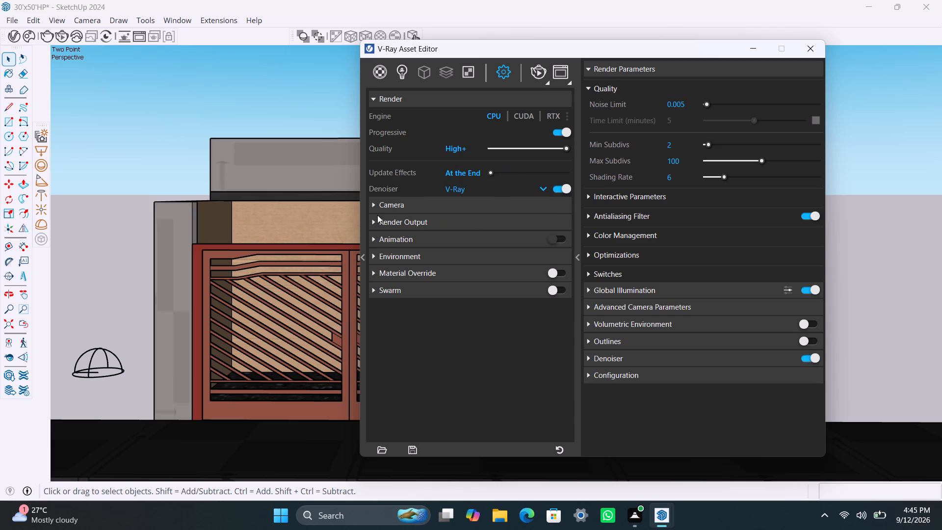
Turn on the safe frame and set the render output size to 2000 x 1125 with a Custom aspect ratio.
{"action": "left_click", "coordinate": [376, 218]}
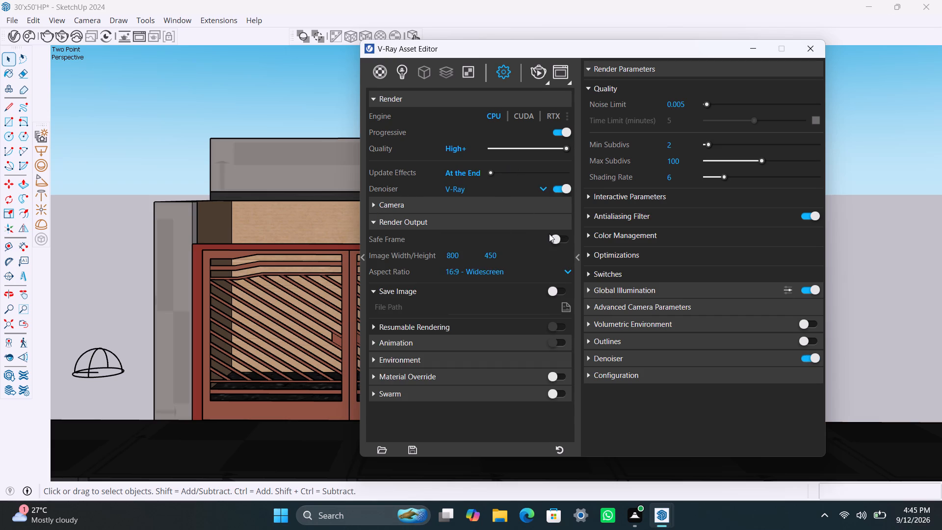
{"action": "left_click", "coordinate": [556, 237]}
{"action": "left_click_drag", "start_coordinate": [467, 255], "coordinate": [426, 257]}
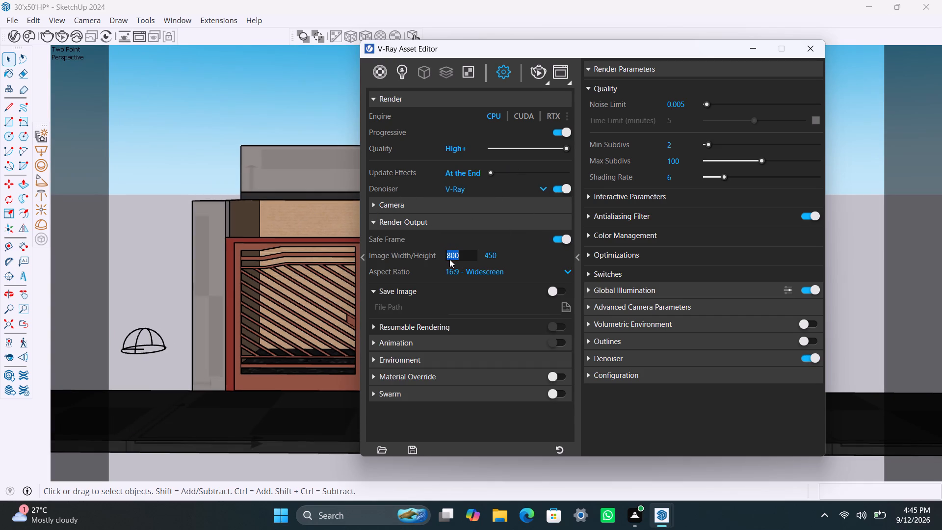
{"action": "type", "text": "1500"}
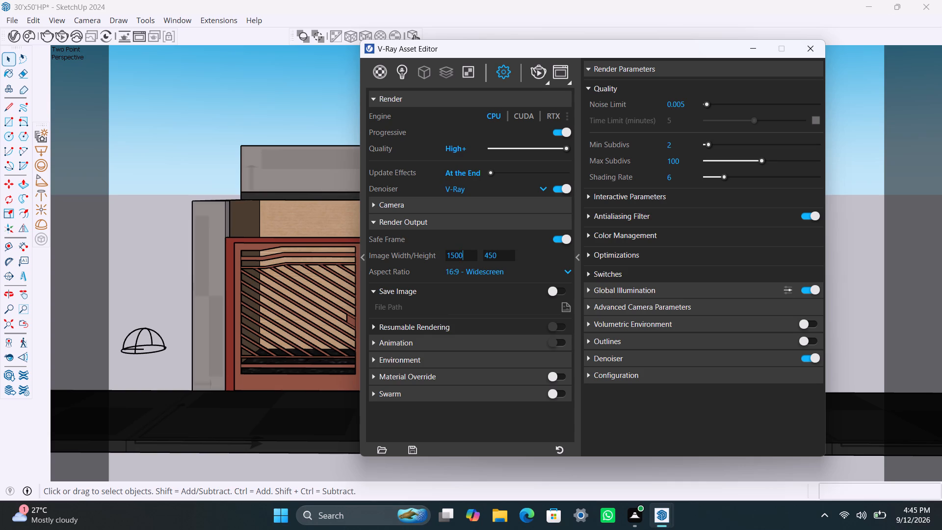
{"action": "left_click", "coordinate": [513, 252]}
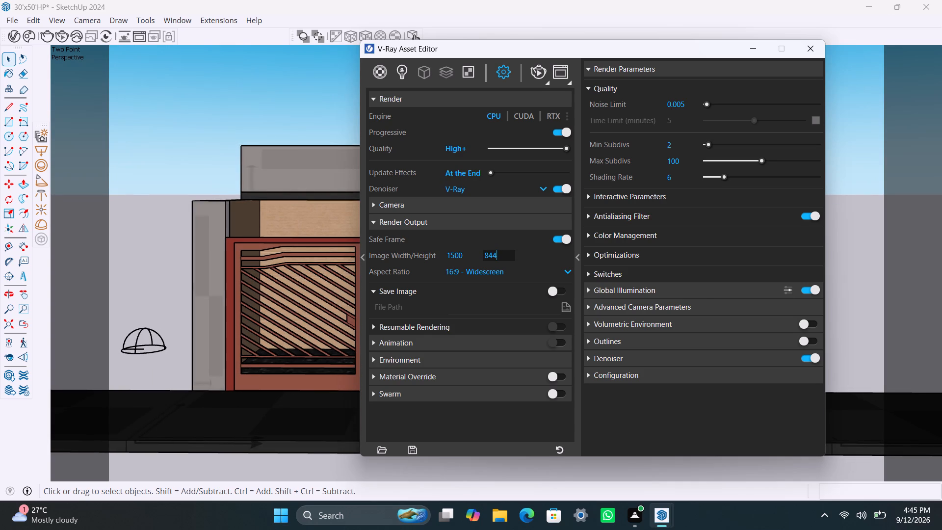
{"action": "key", "text": "BackSpace"}
{"action": "key", "text": "BackSpace"}
{"action": "key", "text": "BackSpace"}
{"action": "type", "text": "1125"}
{"action": "left_click", "coordinate": [517, 271]}
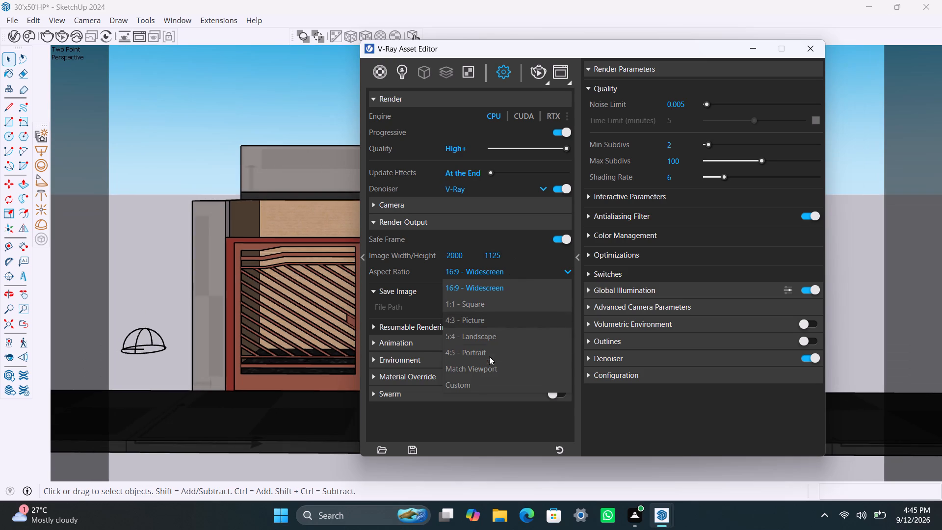
{"action": "left_click", "coordinate": [483, 387]}
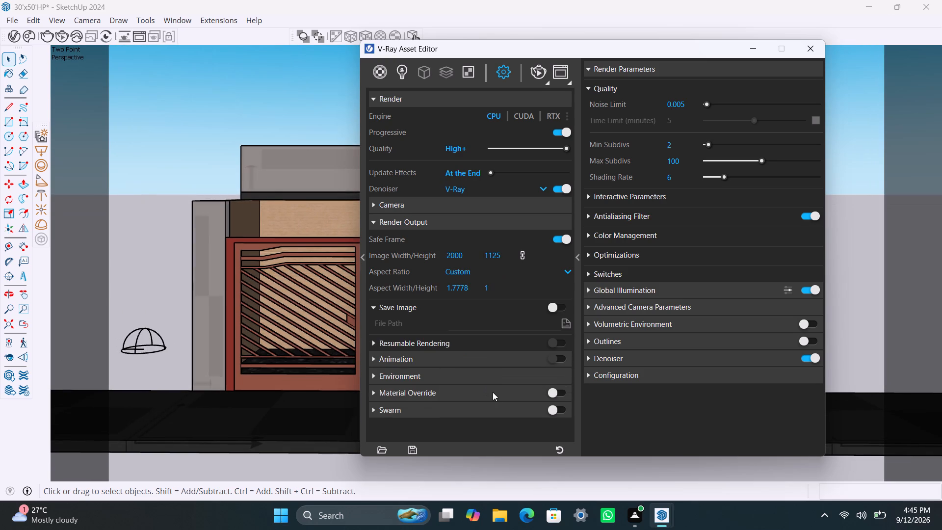
Enable automatic image saving as the PNG file 30'x50'HP in the photos folder under Documents > internship.
{"action": "left_click", "coordinate": [554, 309]}
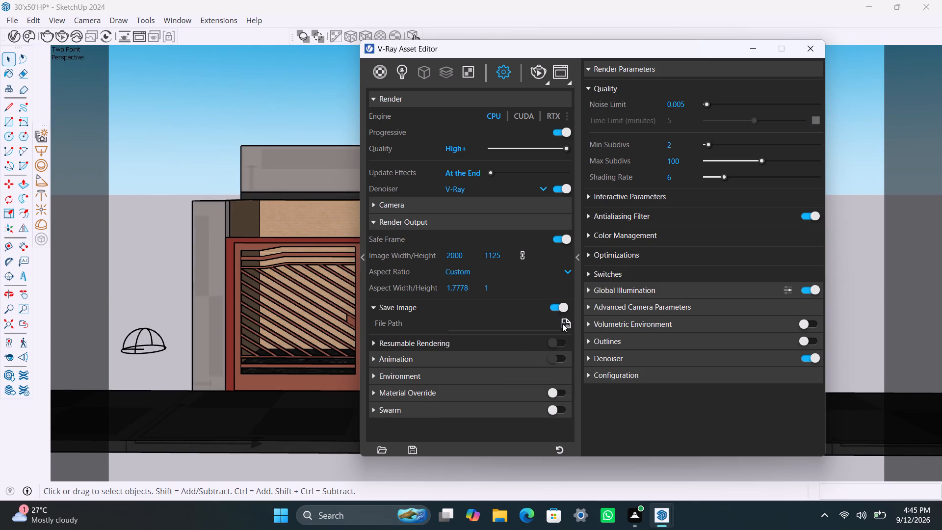
{"action": "left_click", "coordinate": [562, 323]}
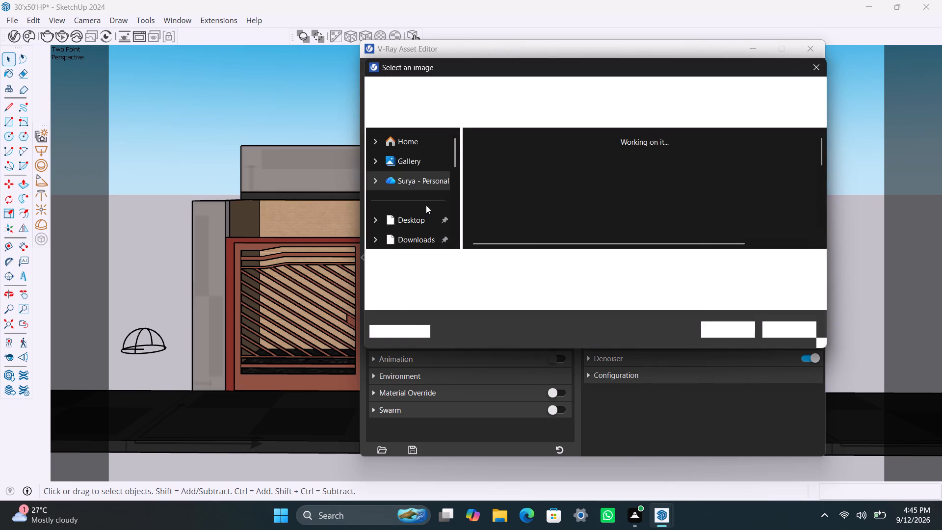
{"action": "left_click", "coordinate": [492, 261]}
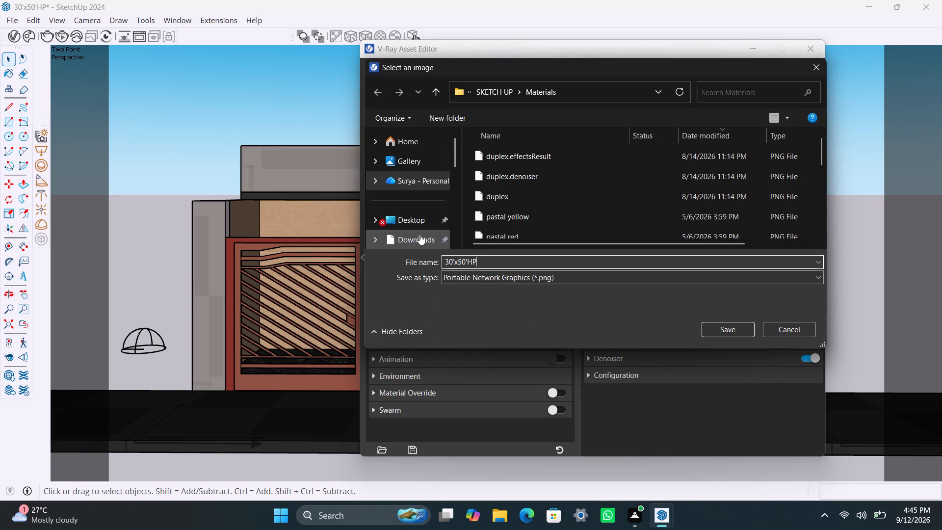
{"action": "scroll", "coordinate": [423, 222], "scroll_direction": "down", "scroll_amount": 1}
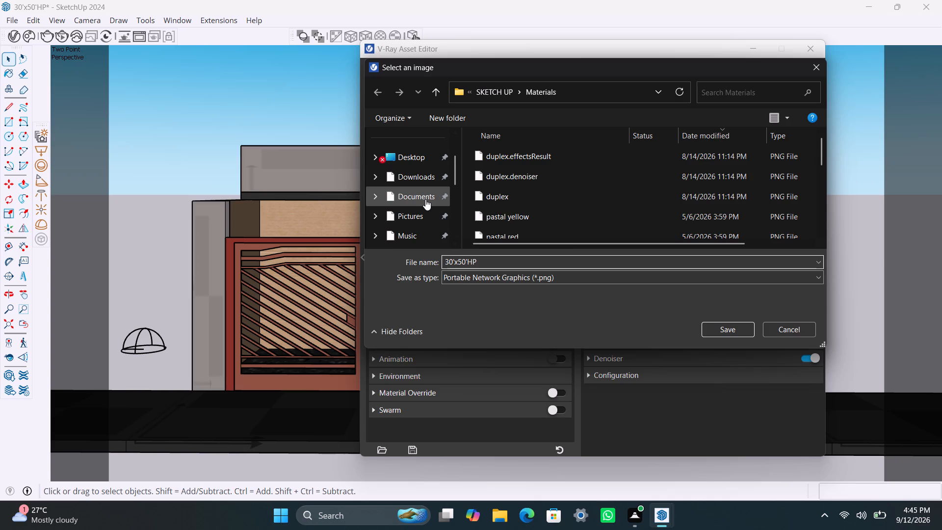
{"action": "double_click", "coordinate": [425, 199]}
{"action": "double_click", "coordinate": [518, 213]}
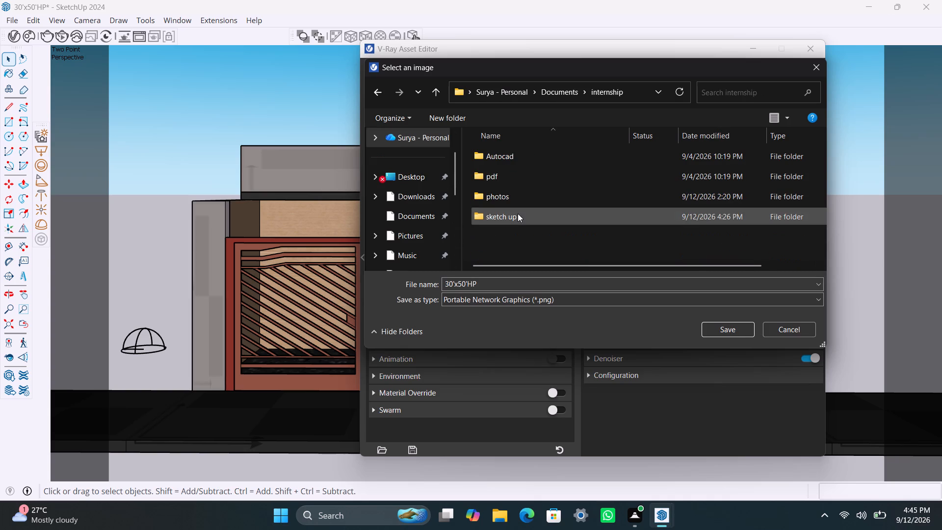
{"action": "double_click", "coordinate": [504, 189]}
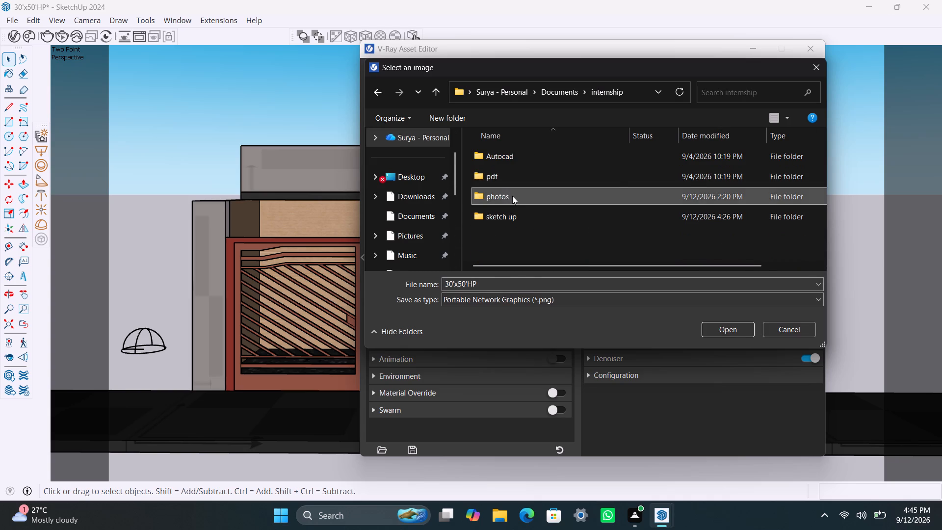
{"action": "left_click", "coordinate": [715, 329]}
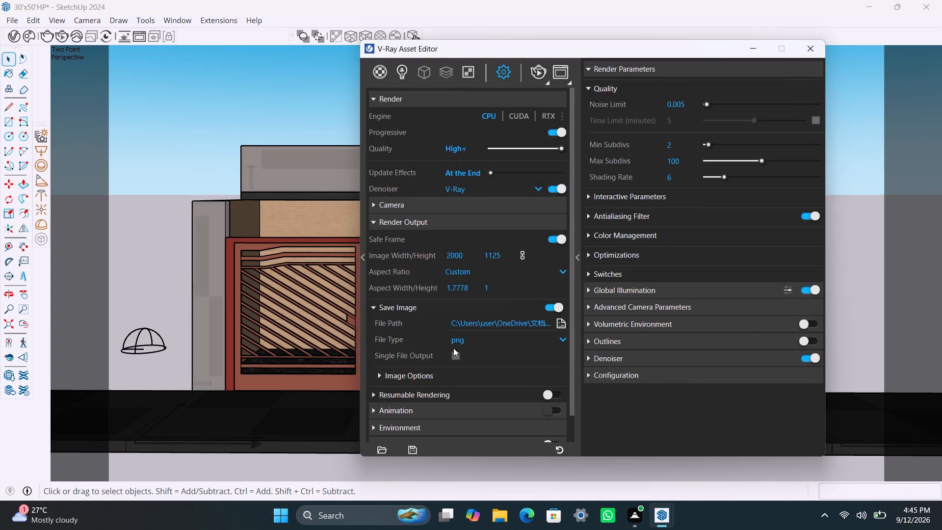
Set the render quality's noise limit to 0.01 and its maximum subdivisions to 64.
{"action": "scroll", "coordinate": [447, 394], "scroll_direction": "down", "scroll_amount": 3}
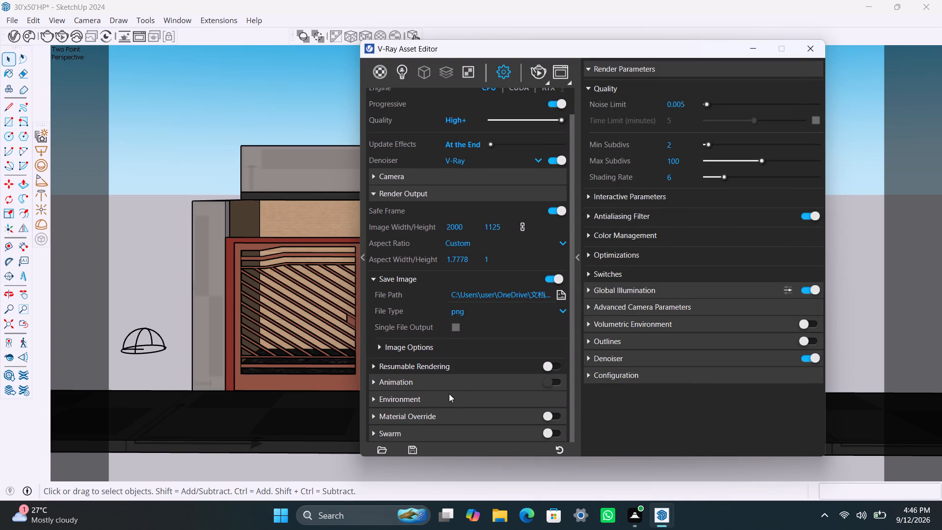
{"action": "scroll", "coordinate": [458, 376], "scroll_direction": "down", "scroll_amount": 3}
{"action": "left_click_drag", "start_coordinate": [688, 102], "coordinate": [645, 110]}
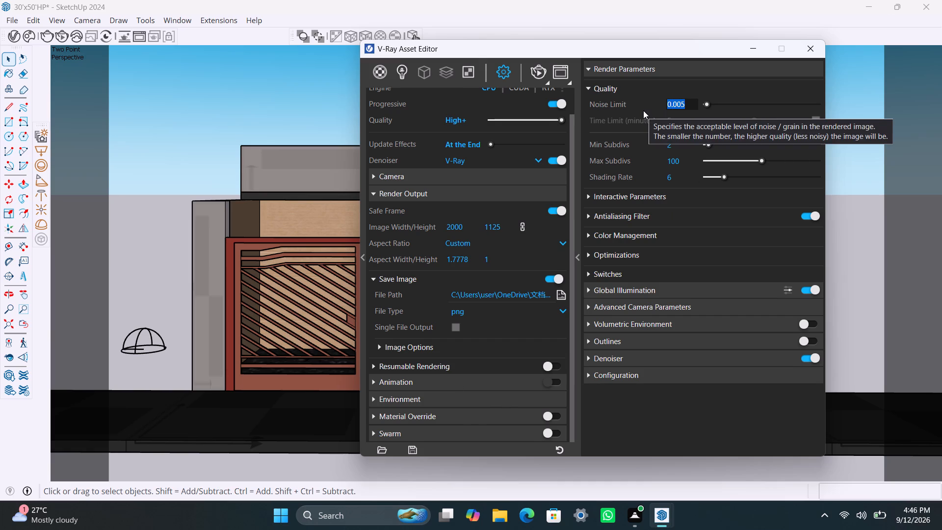
{"action": "key", "text": "0"}
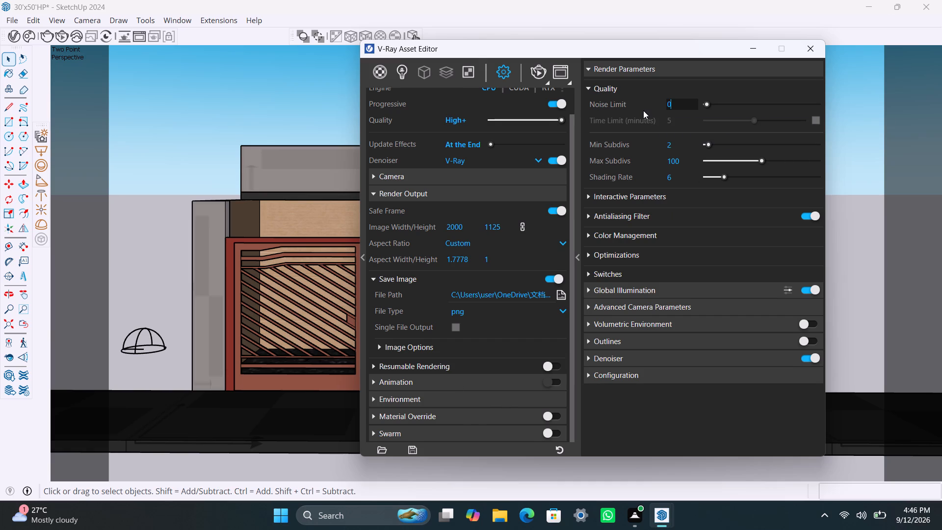
{"action": "type", "text": ".0"}
{"action": "key", "text": "2"}
{"action": "key", "text": "BackSpace"}
{"action": "key", "text": "1"}
{"action": "left_click_drag", "start_coordinate": [682, 163], "coordinate": [663, 165]}
{"action": "type", "text": "64"}
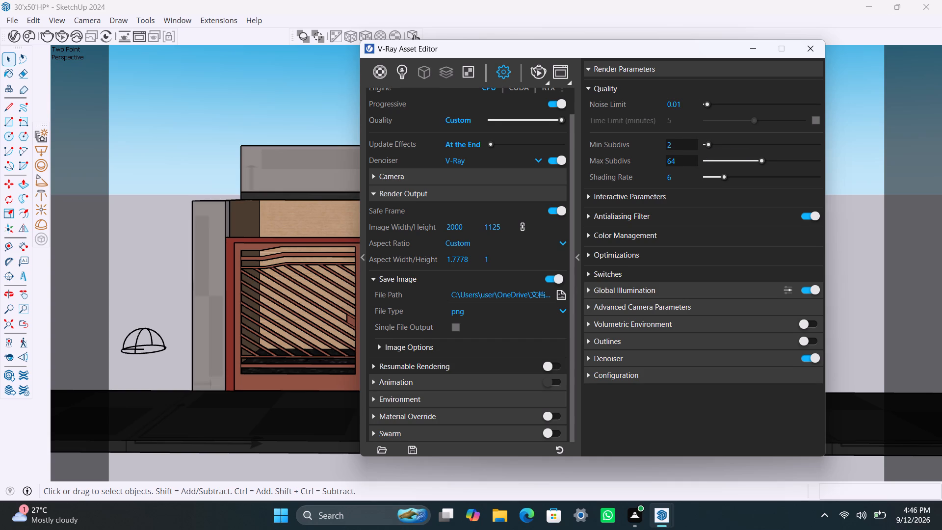
{"action": "left_click", "coordinate": [680, 178]}
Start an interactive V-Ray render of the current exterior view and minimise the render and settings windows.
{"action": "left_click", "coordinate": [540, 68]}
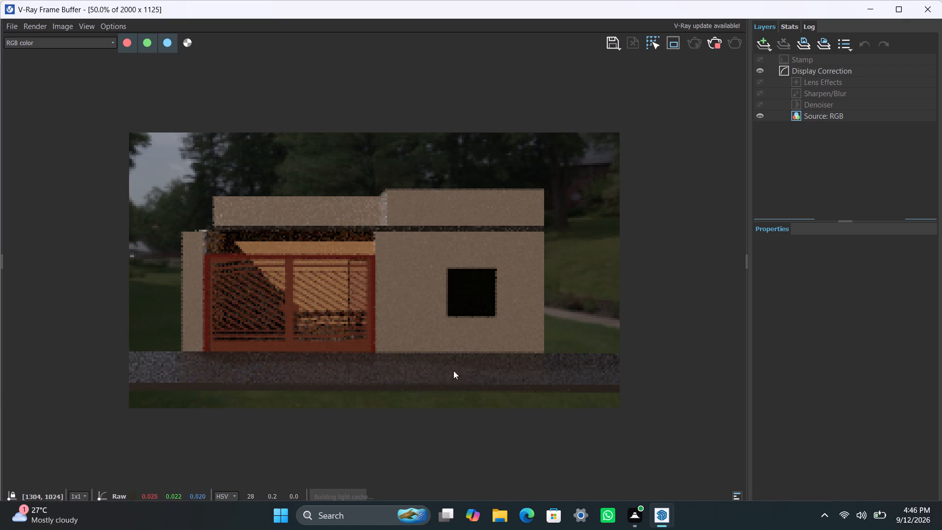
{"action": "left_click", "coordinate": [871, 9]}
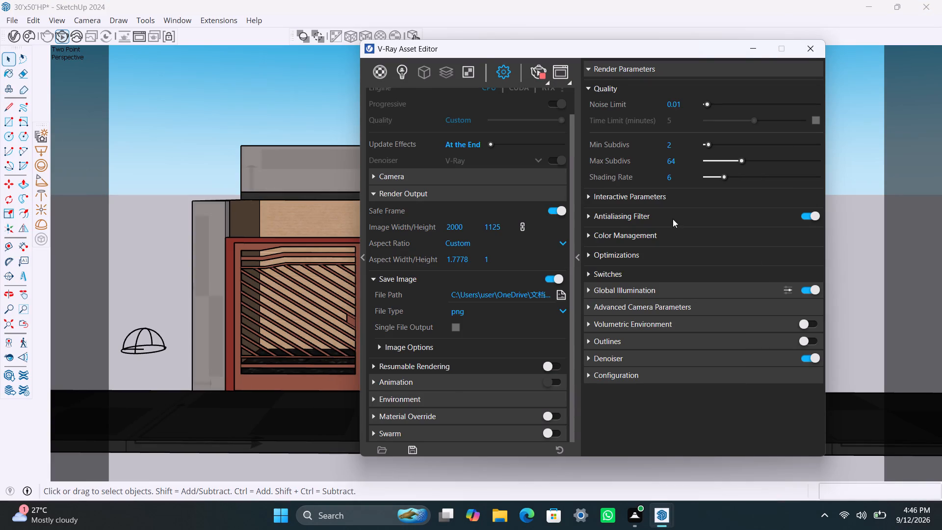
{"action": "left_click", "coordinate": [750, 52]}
Reframe the two-point perspective closer so the front facade fills more of the safe frame, and stop the running interactive render.
{"action": "scroll", "coordinate": [602, 382], "scroll_direction": "up", "scroll_amount": 1}
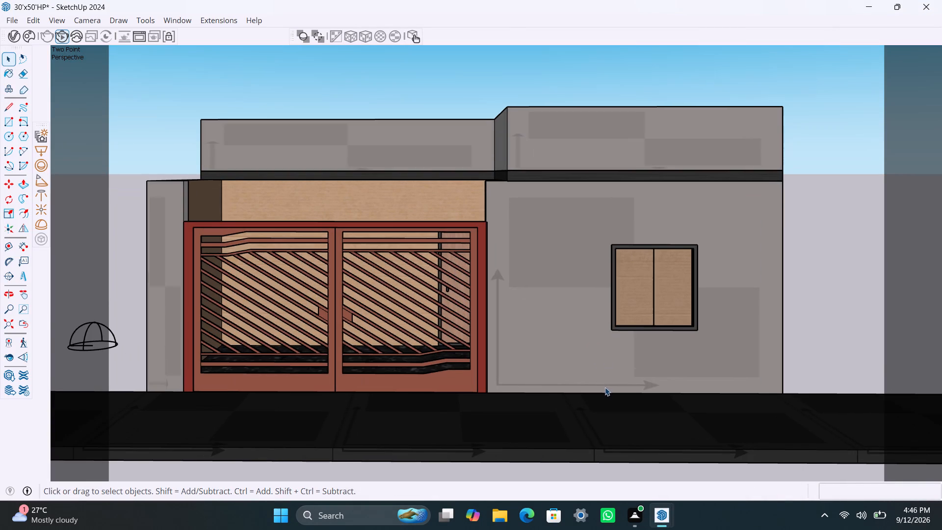
{"action": "scroll", "coordinate": [604, 388], "scroll_direction": "up", "scroll_amount": 1}
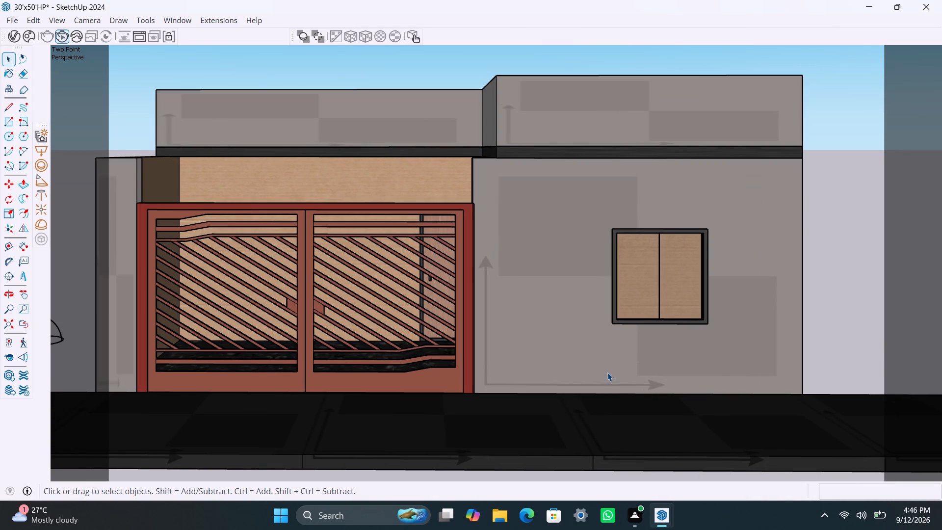
{"action": "middle_click_drag", "start_coordinate": [607, 372], "coordinate": [644, 381], "text": "shift"}
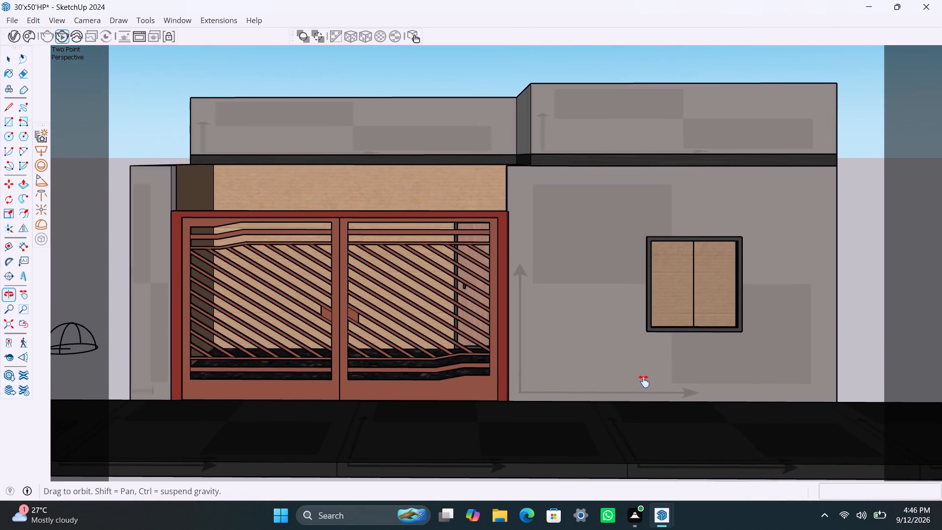
{"action": "middle_click_drag", "start_coordinate": [644, 381], "coordinate": [654, 395], "text": "shift"}
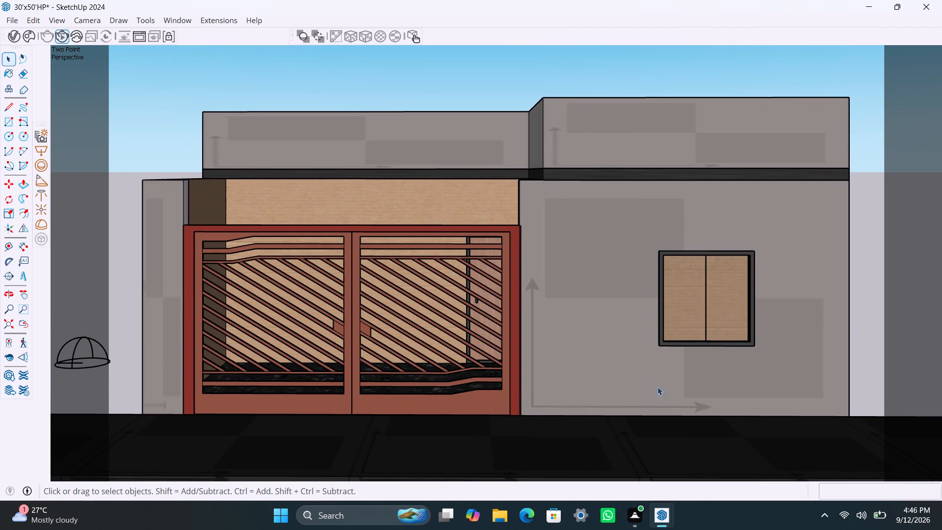
{"action": "left_click", "coordinate": [48, 33]}
{"action": "left_click", "coordinate": [65, 36]}
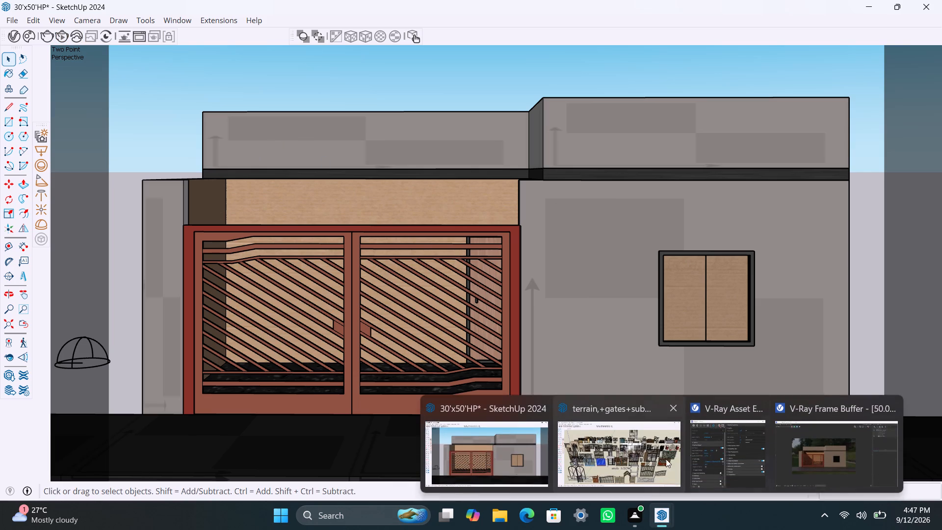
Close the V-Ray Frame Buffer, the Asset Editor and the terrain and gates collection model, keeping the house model open.
{"action": "left_click", "coordinate": [893, 411]}
{"action": "left_click", "coordinate": [821, 411]}
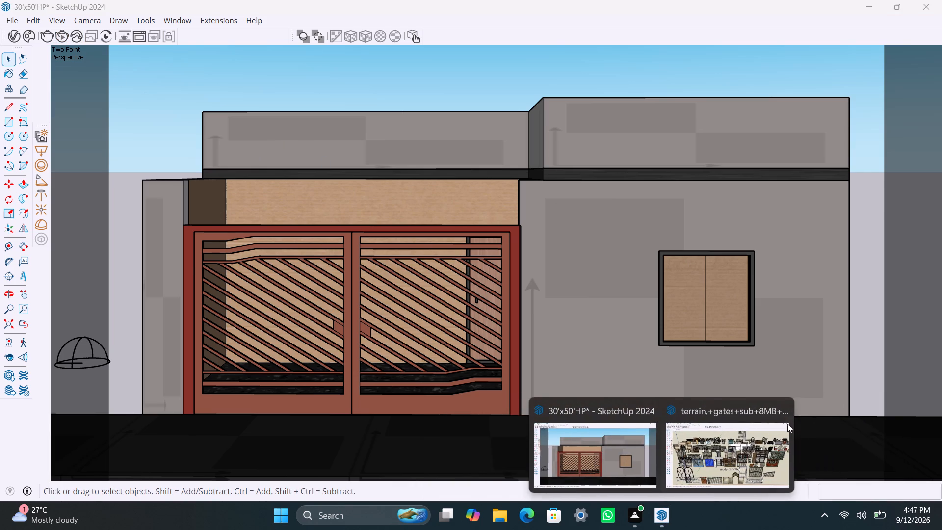
{"action": "left_click", "coordinate": [782, 411]}
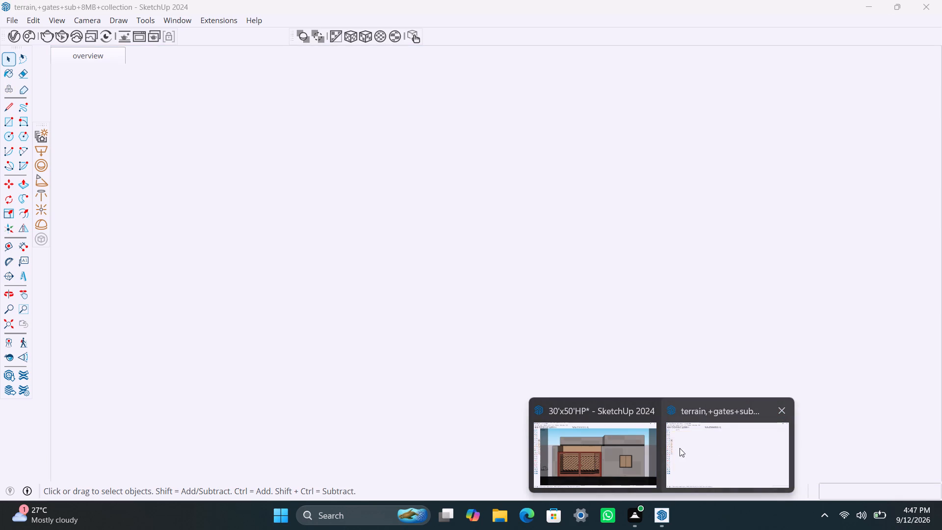
{"action": "left_click", "coordinate": [630, 458]}
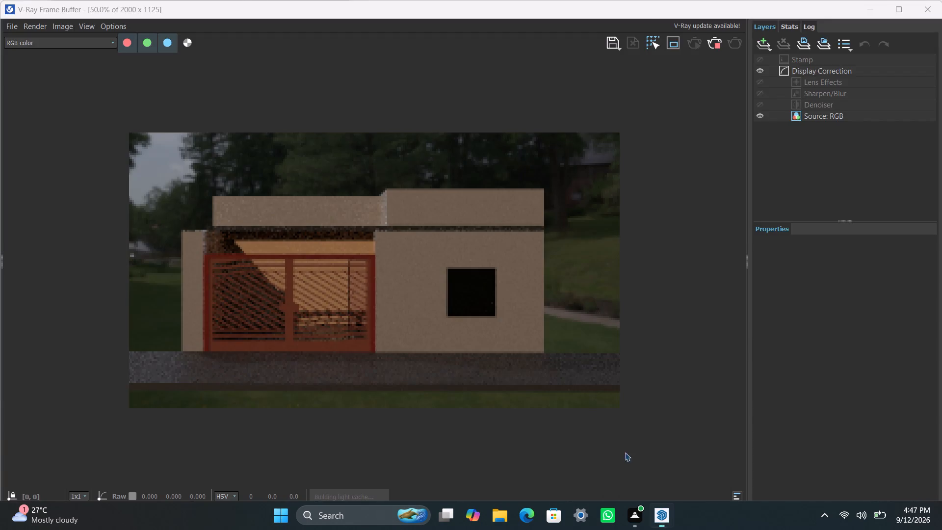
{"action": "left_click", "coordinate": [655, 457]}
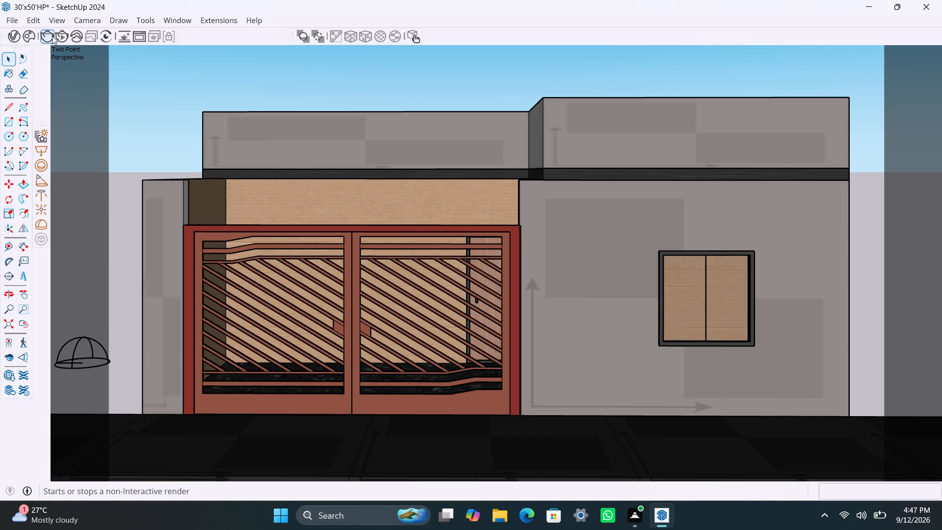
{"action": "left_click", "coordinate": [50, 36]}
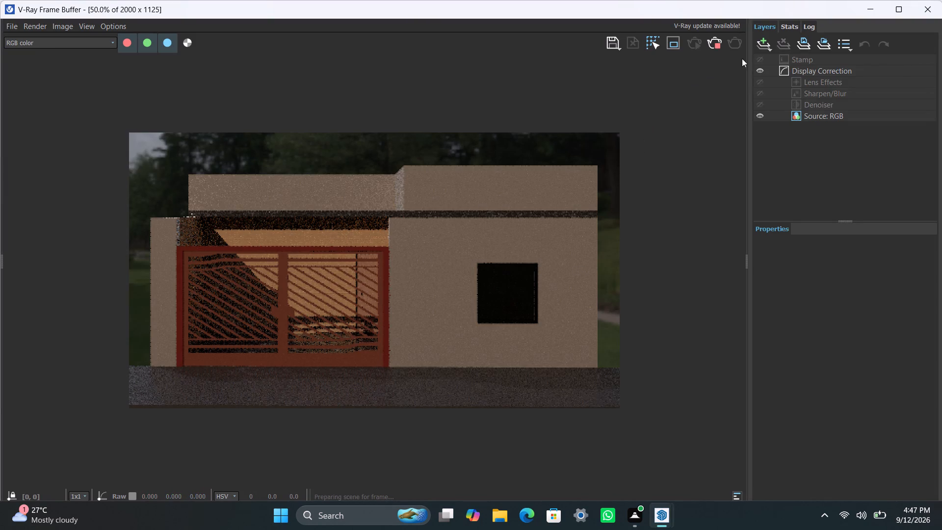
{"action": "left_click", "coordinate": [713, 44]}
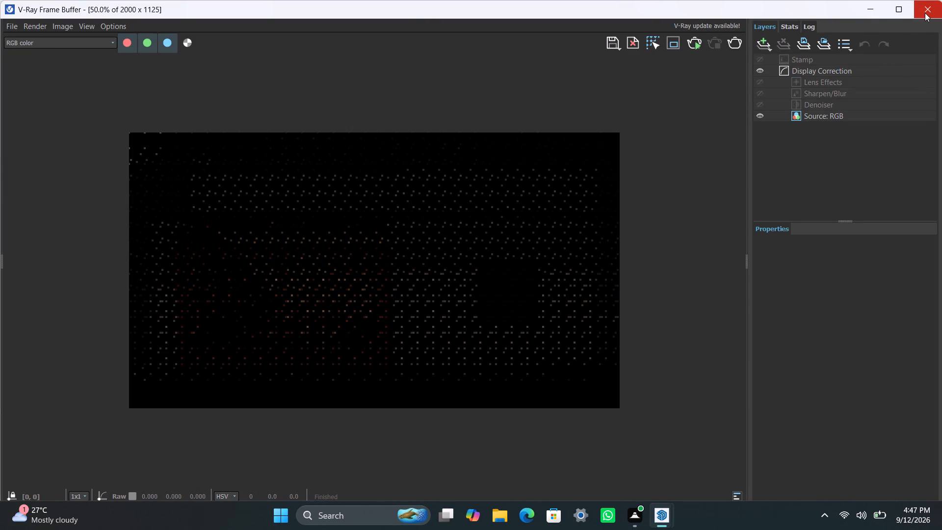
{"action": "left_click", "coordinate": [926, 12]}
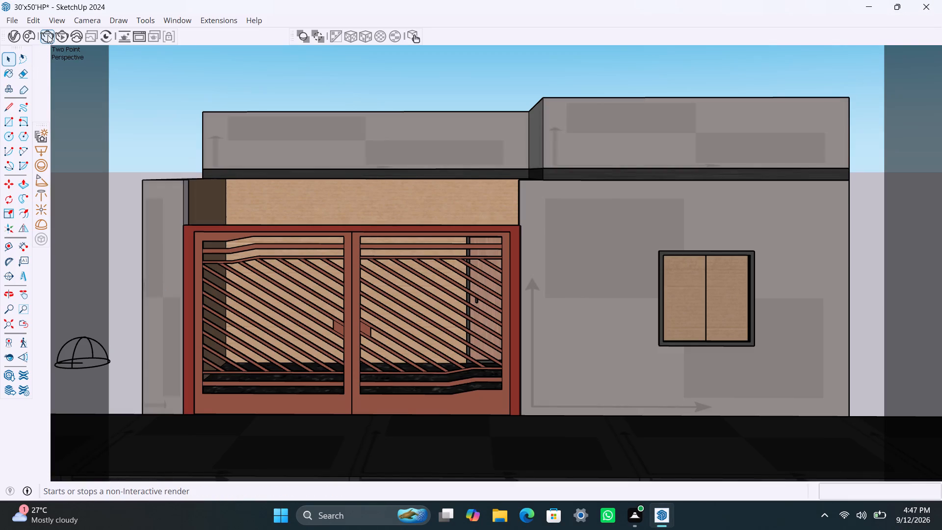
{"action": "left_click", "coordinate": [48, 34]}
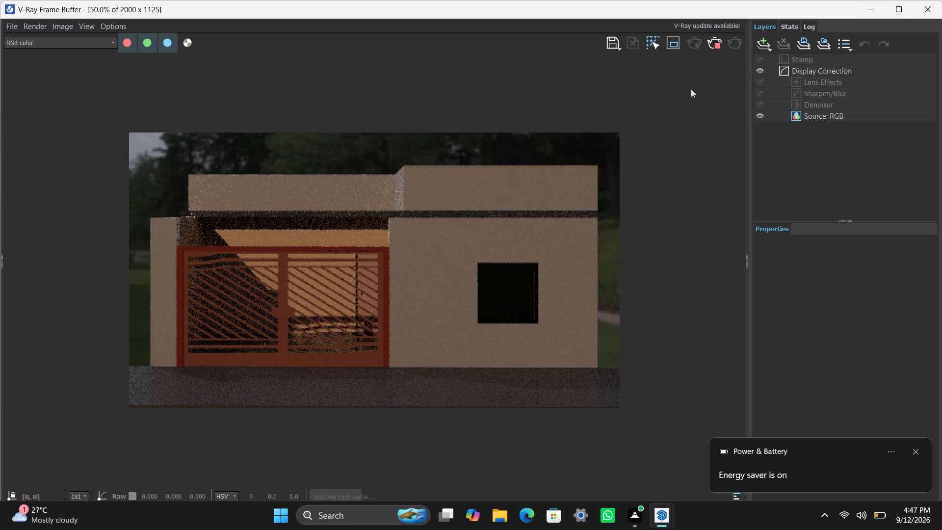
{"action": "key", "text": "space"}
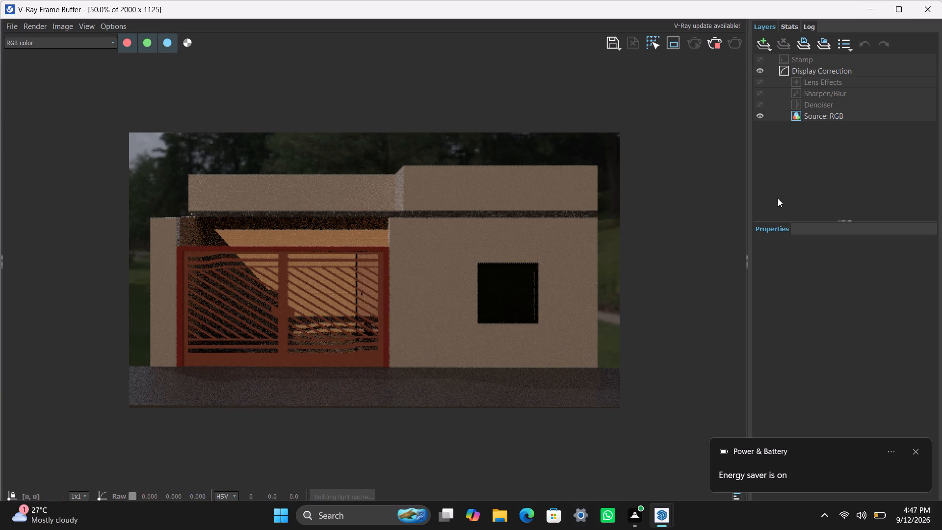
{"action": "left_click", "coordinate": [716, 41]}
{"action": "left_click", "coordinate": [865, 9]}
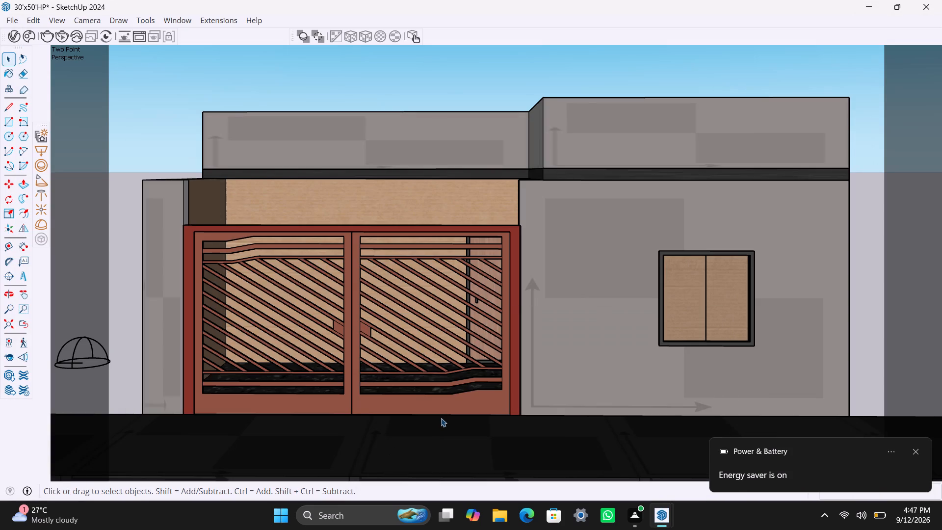
Fine-tune the facade's framing within the safe frame and start the non-interactive V-Ray render.
{"action": "scroll", "coordinate": [441, 418], "scroll_direction": "up", "scroll_amount": 1}
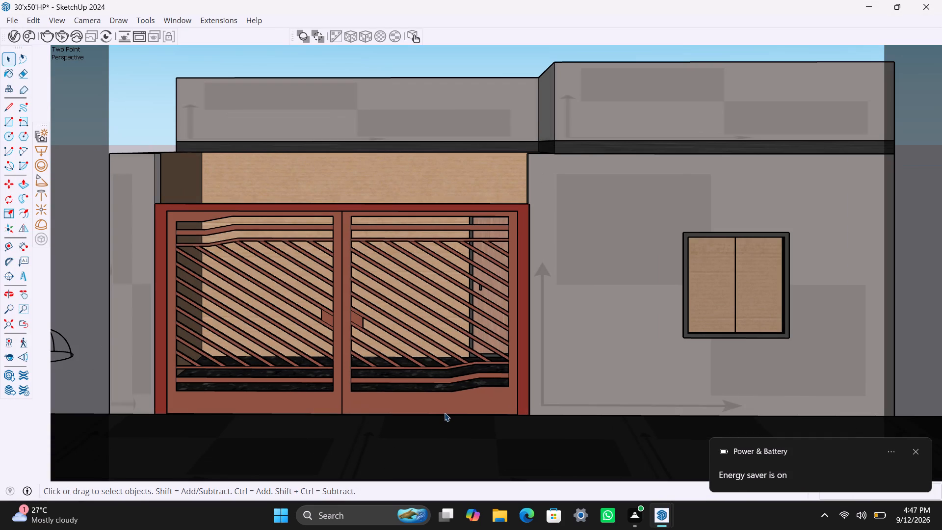
{"action": "scroll", "coordinate": [444, 413], "scroll_direction": "down", "scroll_amount": 1}
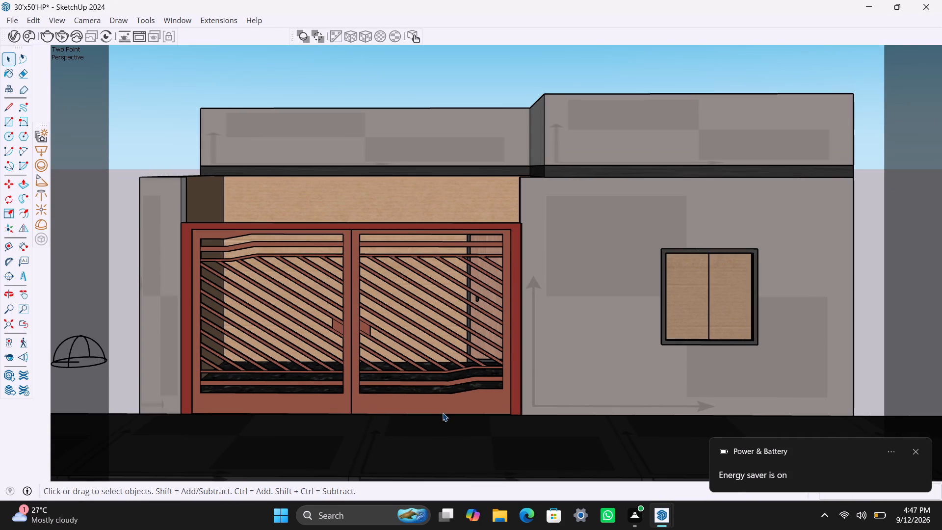
{"action": "middle_click_drag", "start_coordinate": [442, 414], "coordinate": [442, 421], "text": "shift"}
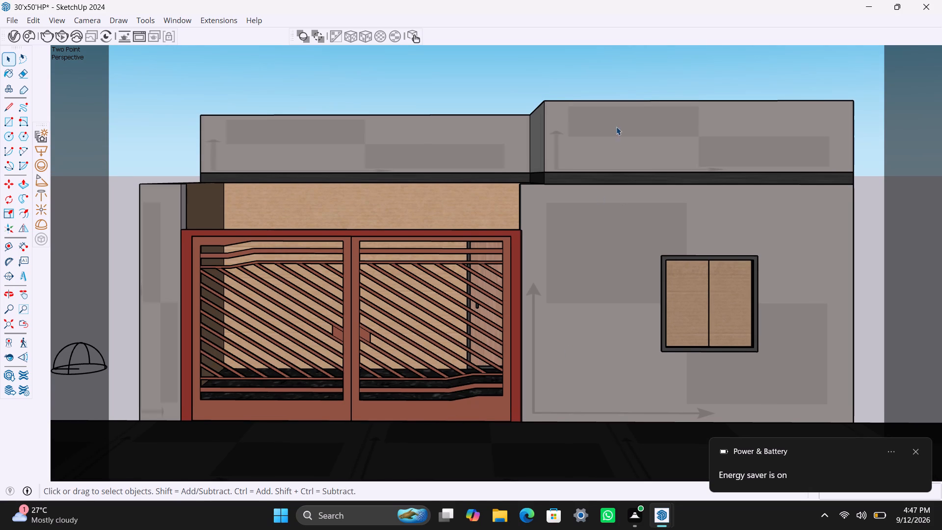
{"action": "left_click", "coordinate": [50, 37]}
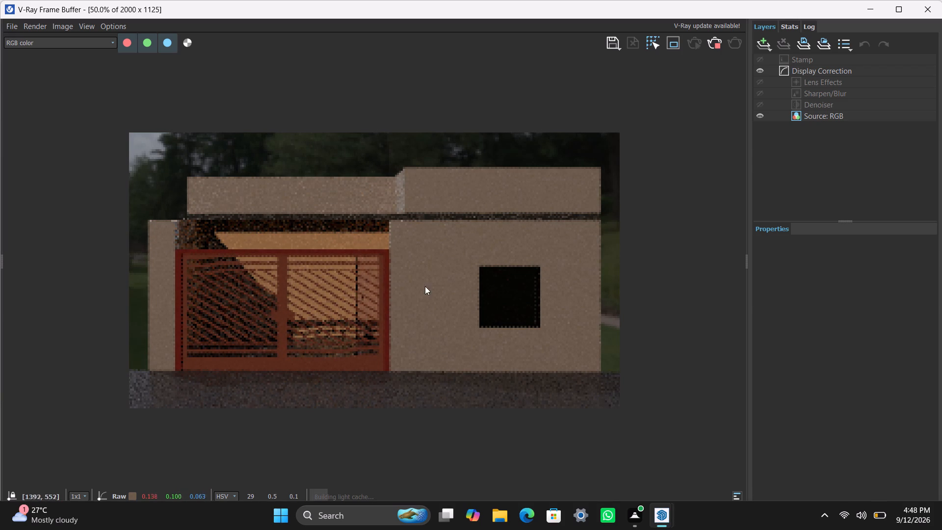
Monitor the progressing V-Ray render, examining the gate, plaster walls and overall facade for image quality.
{"action": "key", "text": "space"}
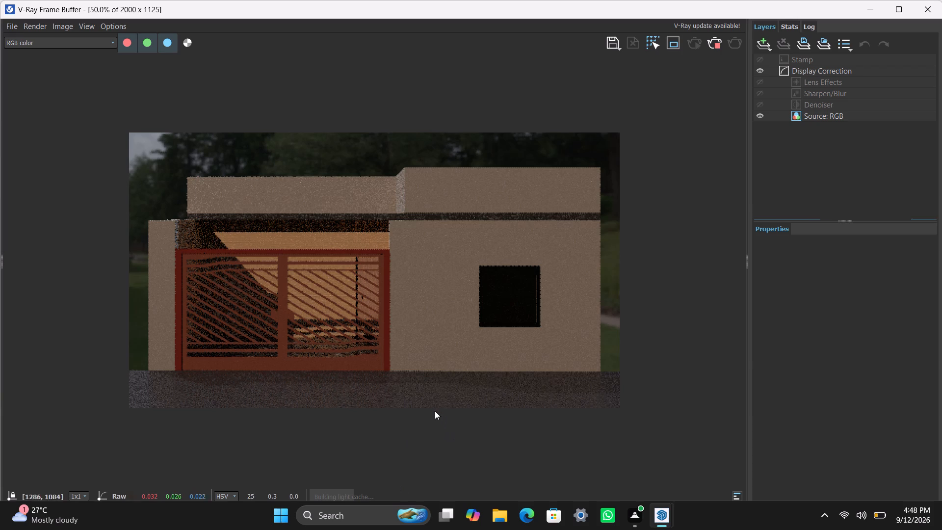
{"action": "key", "text": "space"}
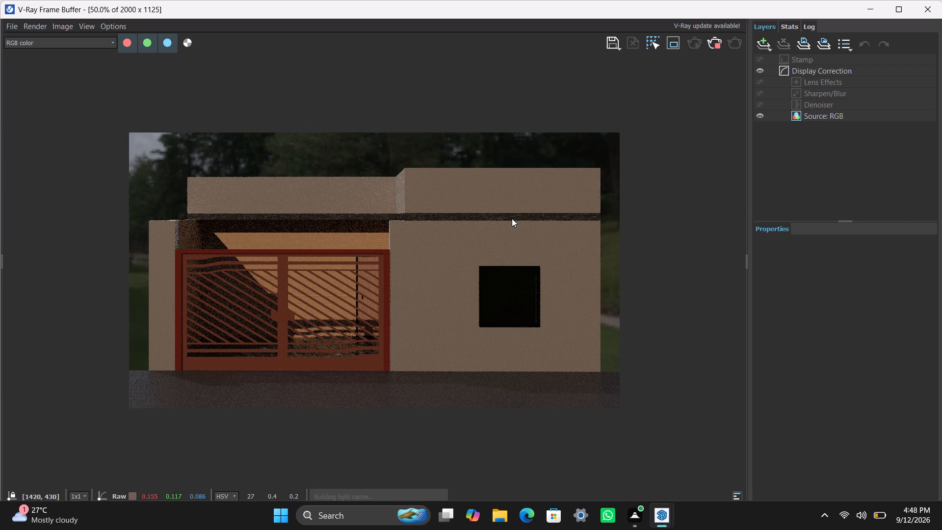
{"action": "key", "text": "space"}
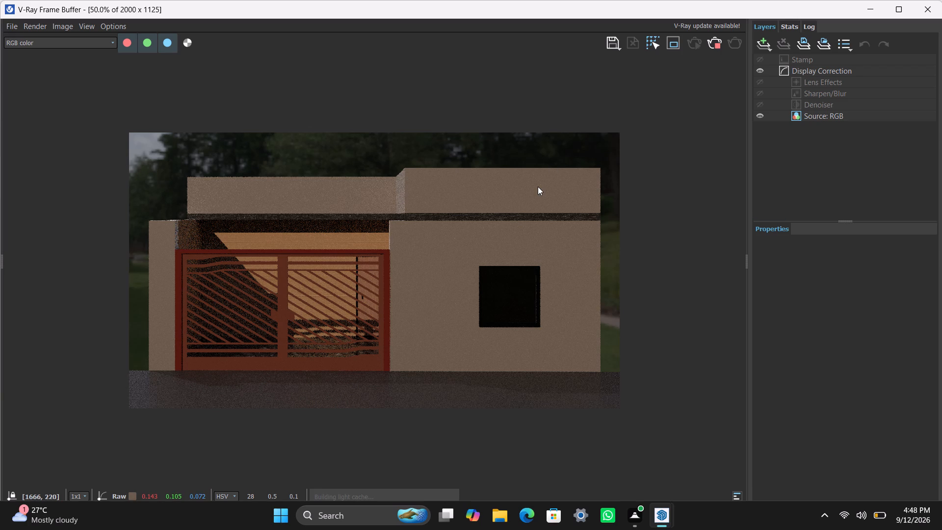
{"action": "scroll", "coordinate": [529, 201], "scroll_direction": "down", "scroll_amount": 1}
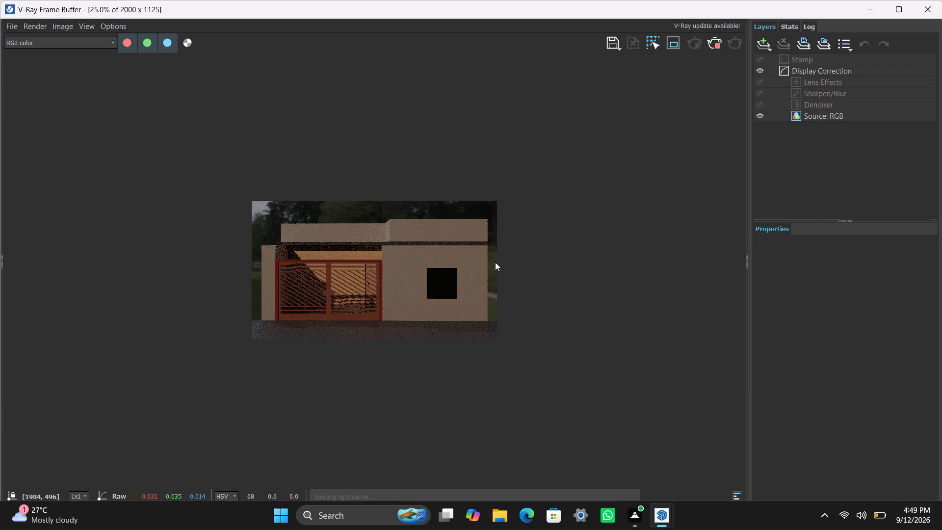
{"action": "key", "text": "space"}
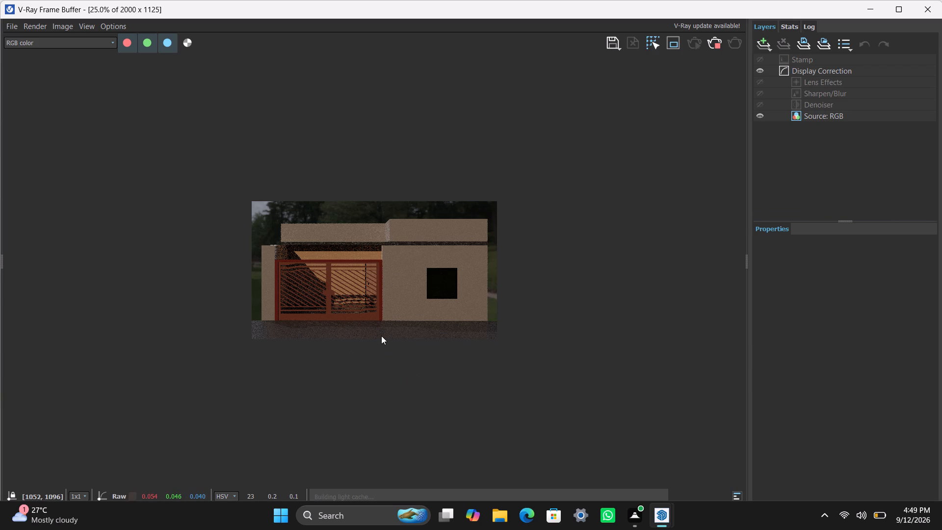
{"action": "scroll", "coordinate": [368, 320], "scroll_direction": "up", "scroll_amount": 2}
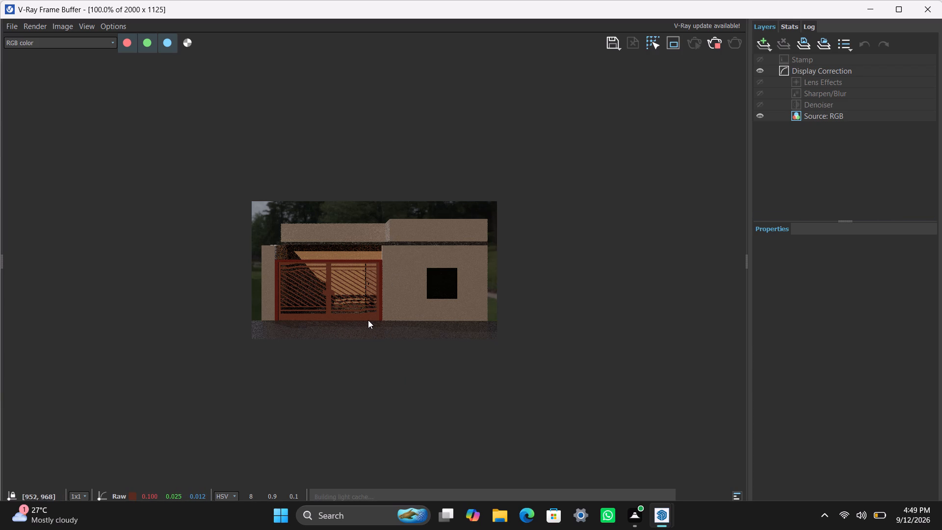
{"action": "scroll", "coordinate": [367, 320], "scroll_direction": "down", "scroll_amount": 1}
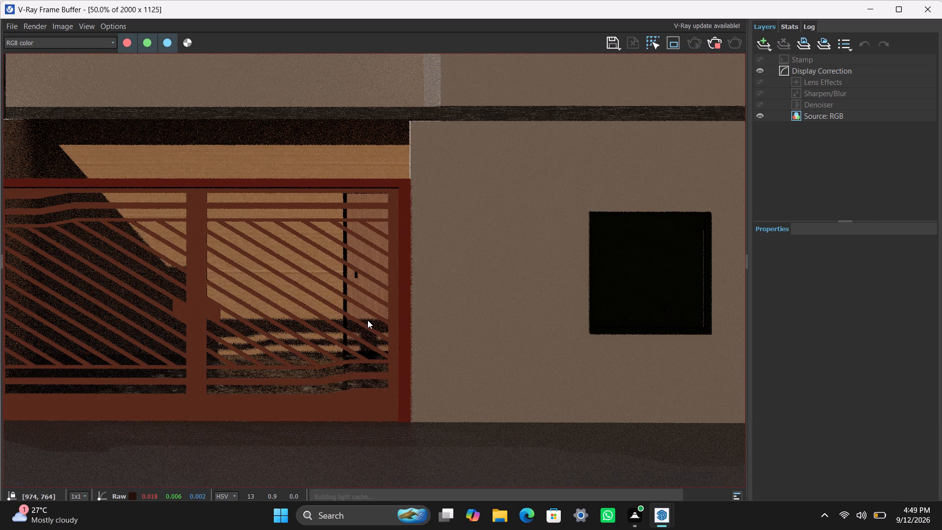
{"action": "scroll", "coordinate": [367, 320], "scroll_direction": "up", "scroll_amount": 1}
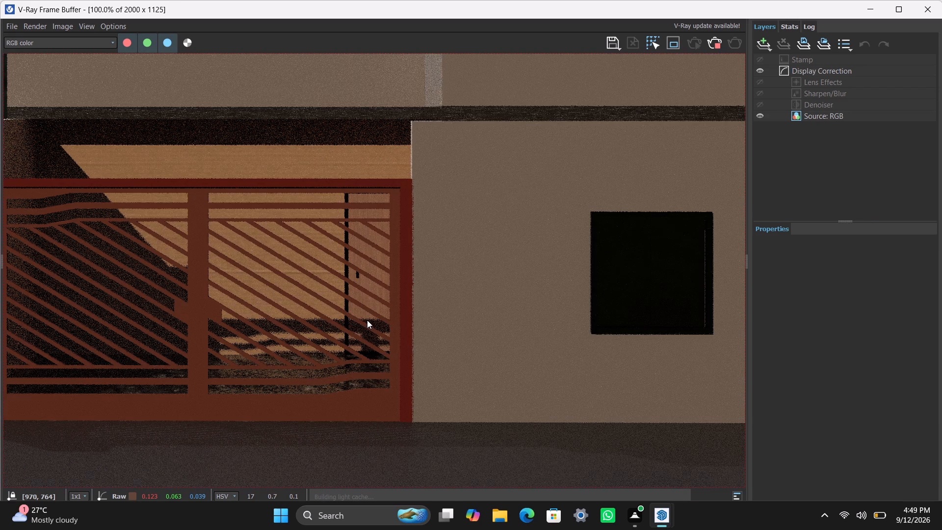
{"action": "scroll", "coordinate": [367, 320], "scroll_direction": "down", "scroll_amount": 1}
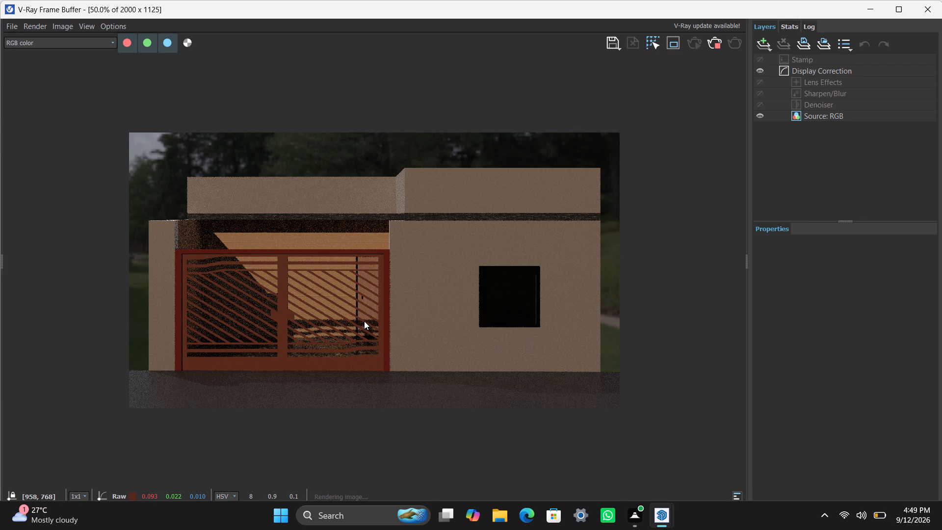
{"action": "key", "text": "space"}
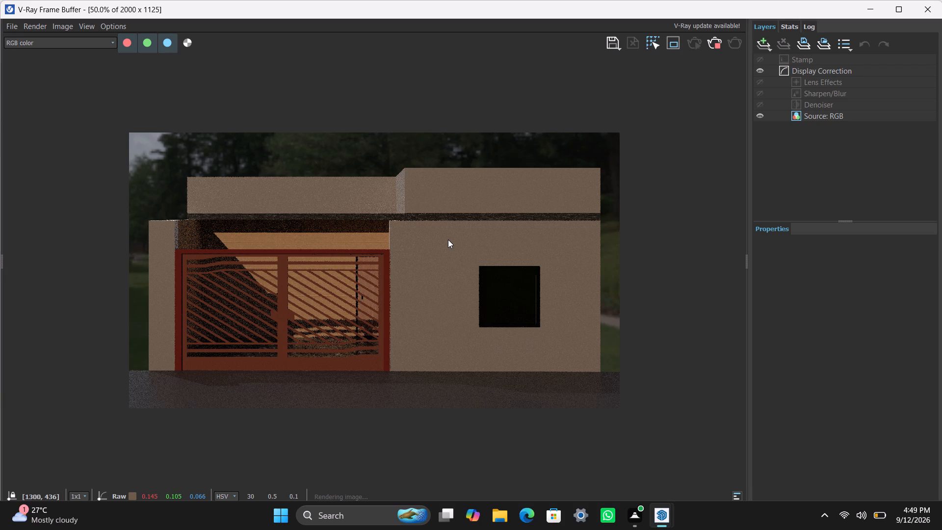
{"action": "key", "text": "space"}
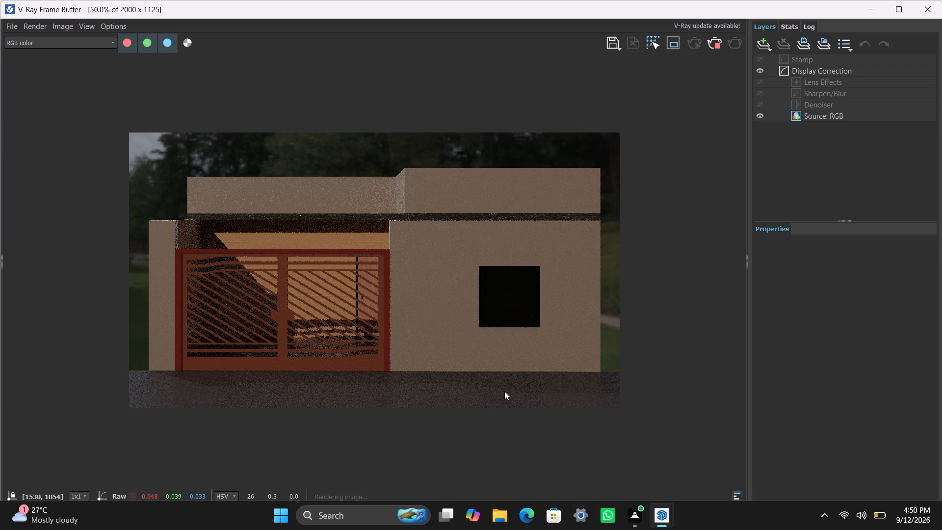
{"action": "key", "text": "space"}
{"action": "scroll", "coordinate": [507, 400], "scroll_direction": "down", "scroll_amount": 1}
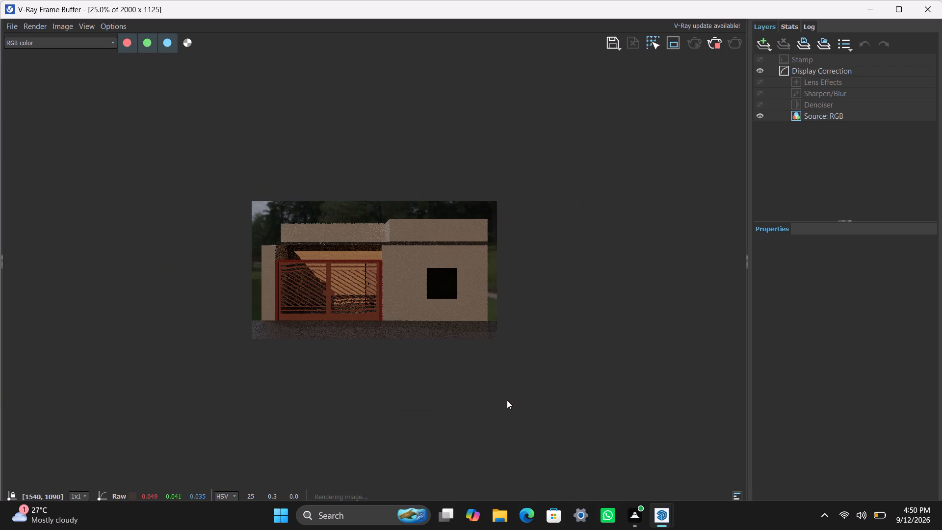
{"action": "left_click", "coordinate": [489, 379]}
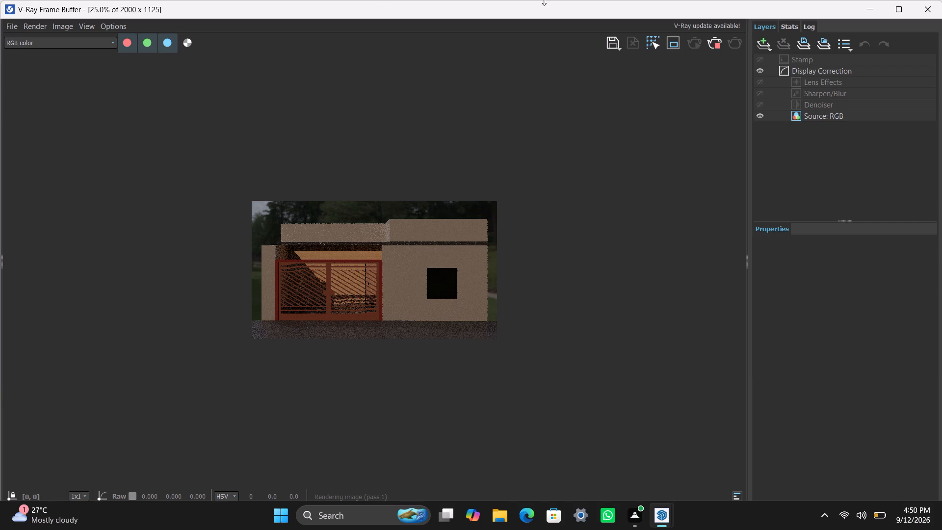
{"action": "left_click_drag", "start_coordinate": [863, 0], "coordinate": [939, 0]}
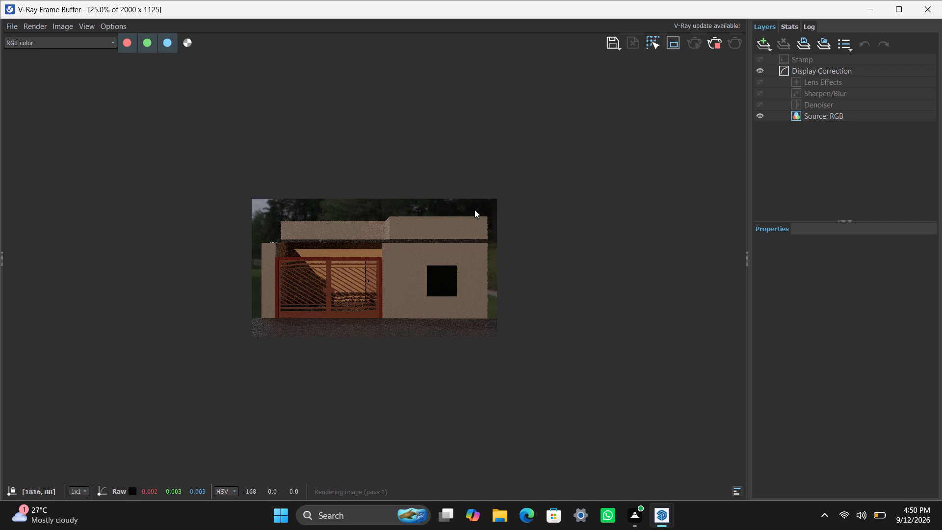
{"action": "scroll", "coordinate": [357, 286], "scroll_direction": "up", "scroll_amount": 1}
{"action": "scroll", "coordinate": [357, 286], "scroll_direction": "down", "scroll_amount": 1}
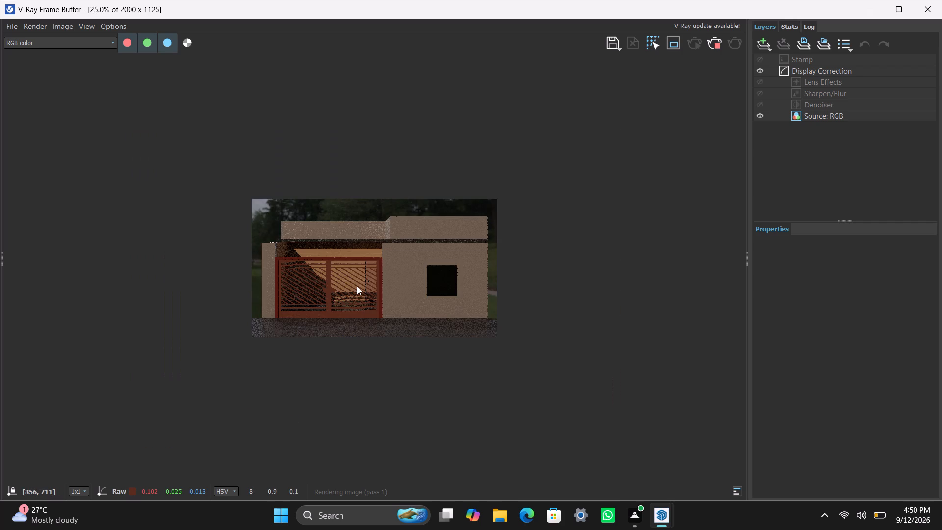
{"action": "scroll", "coordinate": [357, 286], "scroll_direction": "up", "scroll_amount": 1}
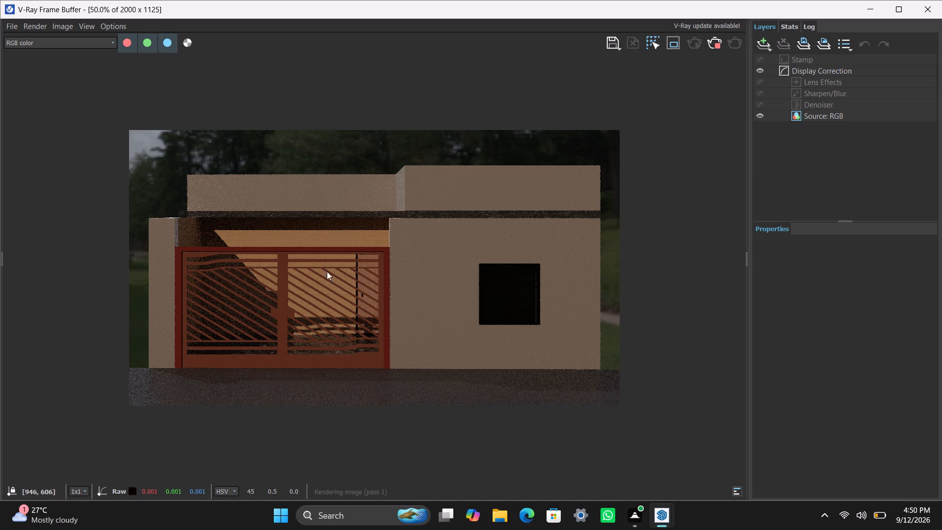
{"action": "key", "text": "space"}
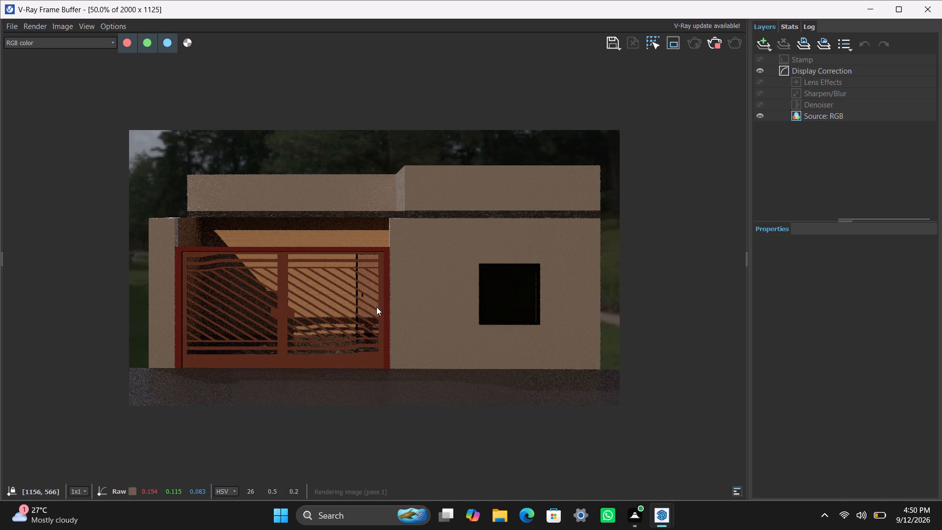
{"action": "key", "text": "space"}
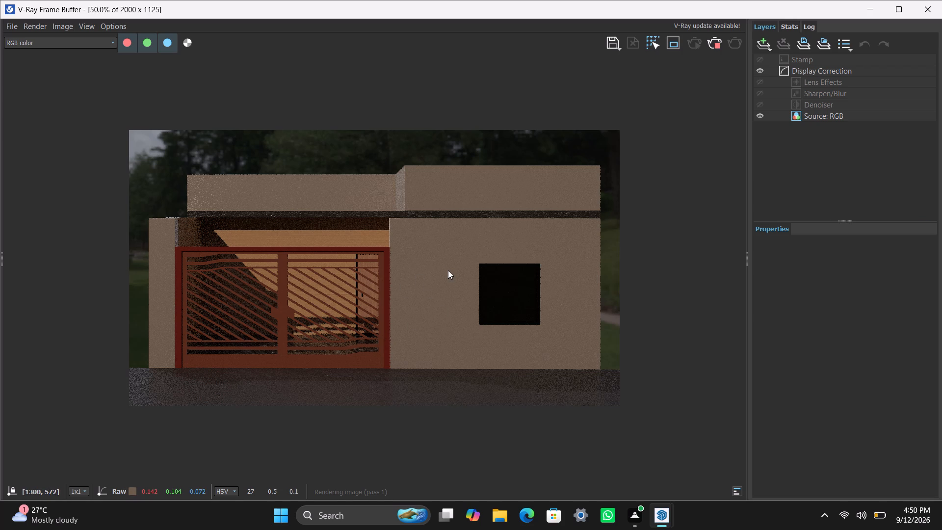
{"action": "scroll", "coordinate": [439, 282], "scroll_direction": "down", "scroll_amount": 1}
{"action": "scroll", "coordinate": [439, 282], "scroll_direction": "up", "scroll_amount": 1}
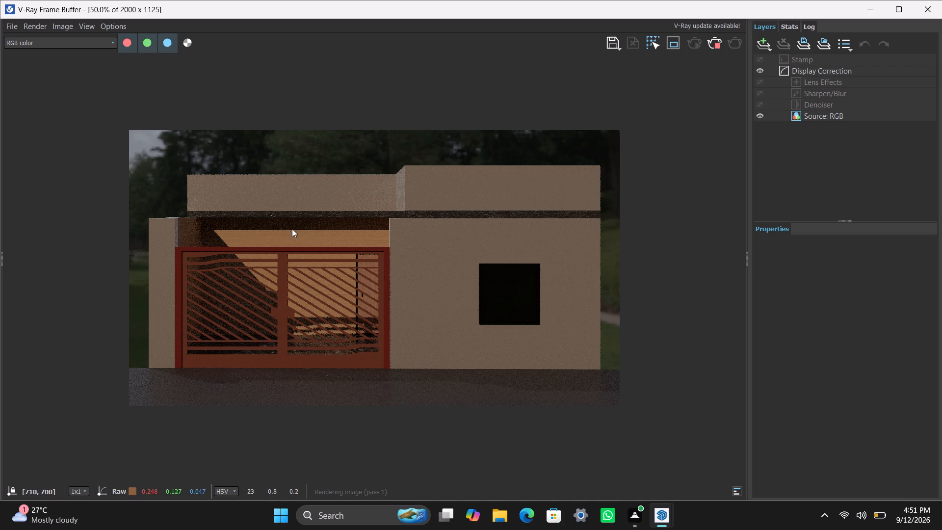
{"action": "key", "text": "space"}
{"action": "key", "text": "space"}
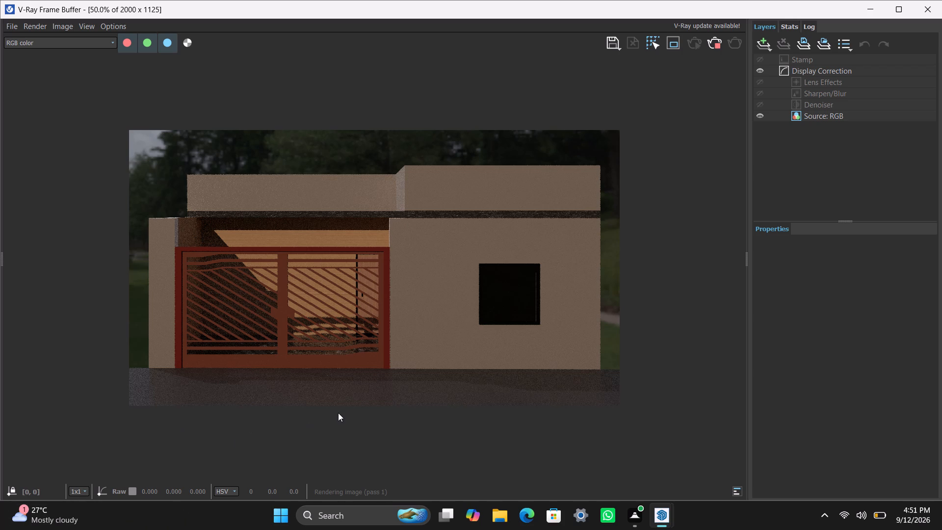
{"action": "scroll", "coordinate": [339, 414], "scroll_direction": "down", "scroll_amount": 1}
{"action": "scroll", "coordinate": [340, 407], "scroll_direction": "up", "scroll_amount": 1}
{"action": "key", "text": "space"}
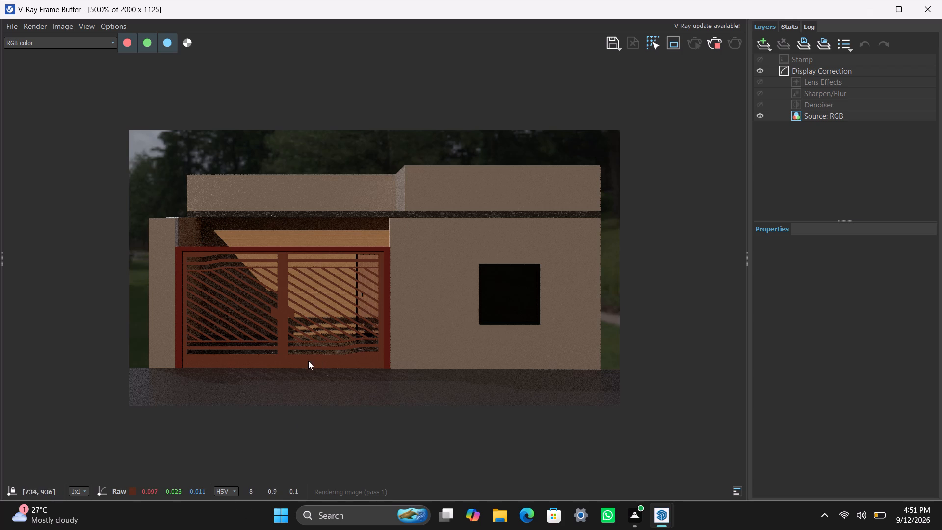
{"action": "scroll", "coordinate": [346, 273], "scroll_direction": "down", "scroll_amount": 2}
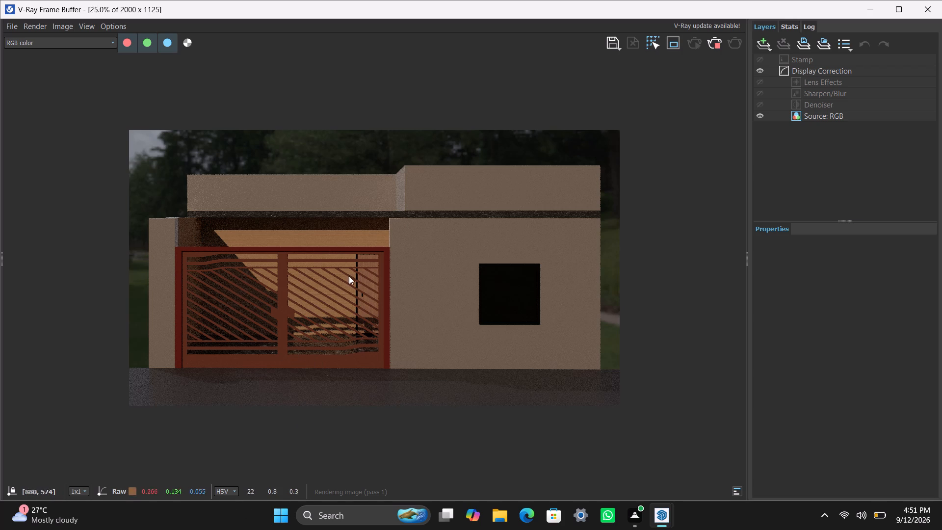
{"action": "scroll", "coordinate": [361, 273], "scroll_direction": "up", "scroll_amount": 2}
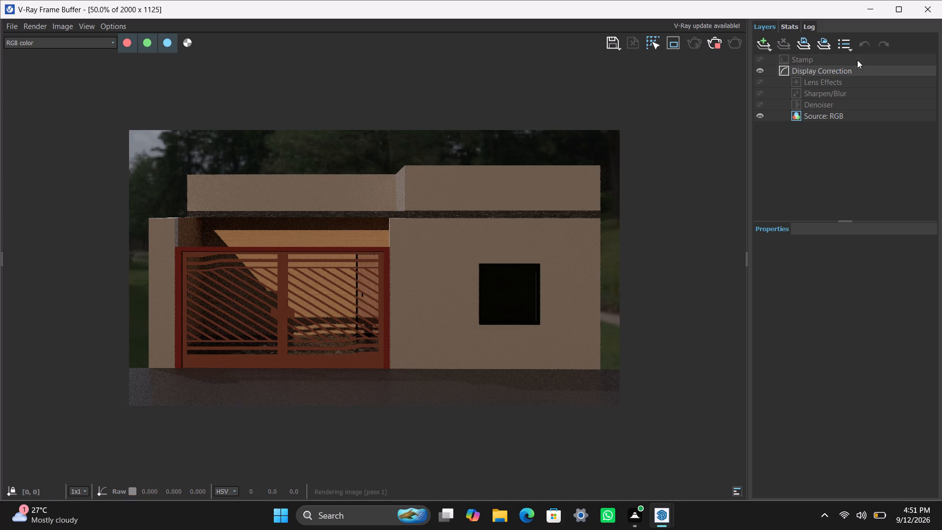
Minimise the V-Ray Frame Buffer to return to the house model while the render continues.
{"action": "left_click", "coordinate": [872, 3]}
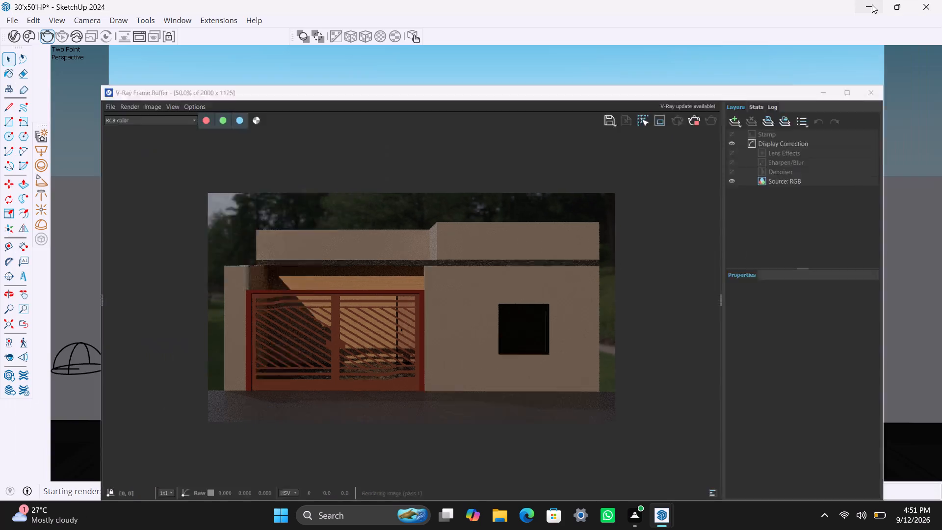
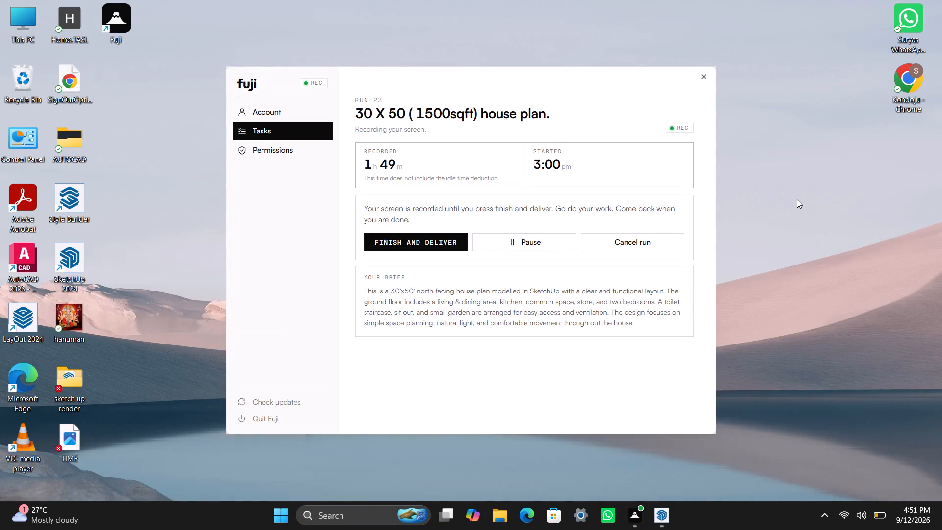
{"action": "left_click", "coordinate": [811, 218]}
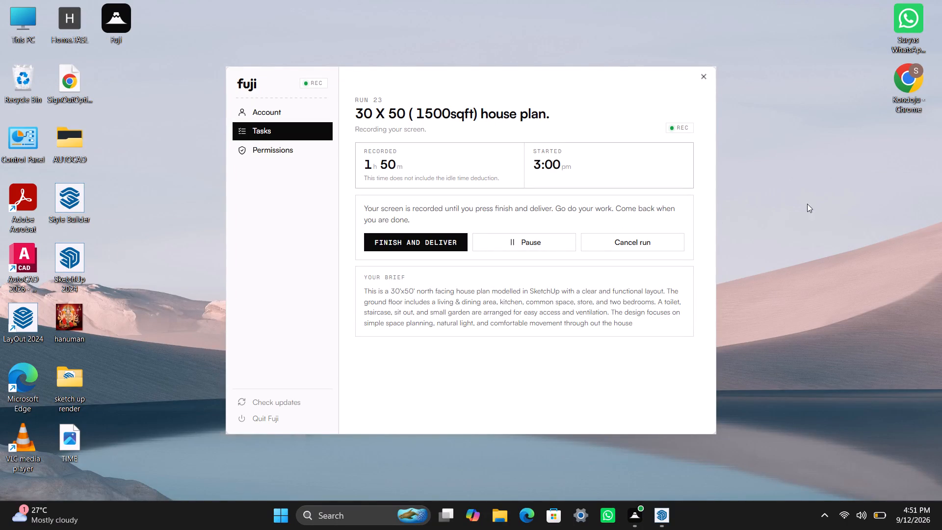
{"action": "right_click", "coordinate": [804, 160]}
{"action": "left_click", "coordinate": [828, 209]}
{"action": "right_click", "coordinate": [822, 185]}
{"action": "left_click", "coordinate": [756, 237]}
Bring the V-Ray Frame Buffer back up and check the facade render in progress.
{"action": "left_click", "coordinate": [669, 512]}
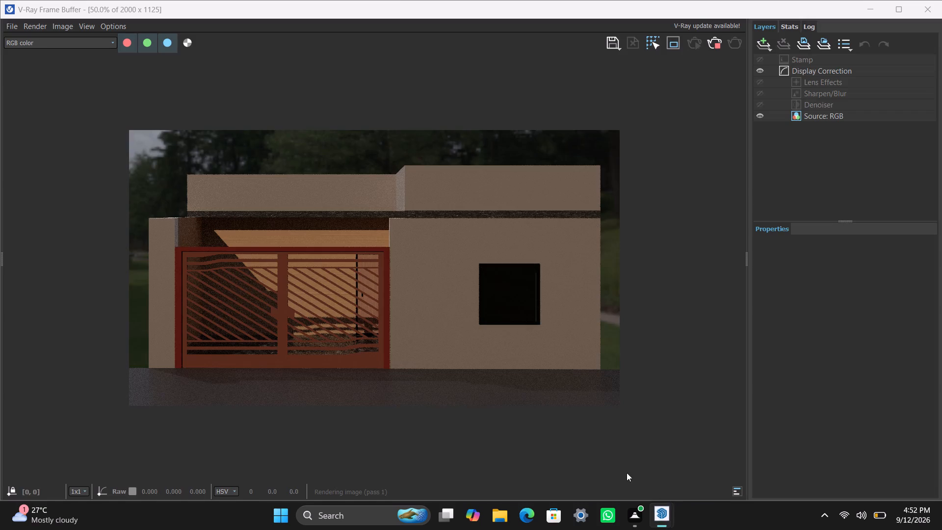
{"action": "scroll", "coordinate": [402, 279], "scroll_direction": "down", "scroll_amount": 1}
{"action": "scroll", "coordinate": [401, 274], "scroll_direction": "up", "scroll_amount": 2}
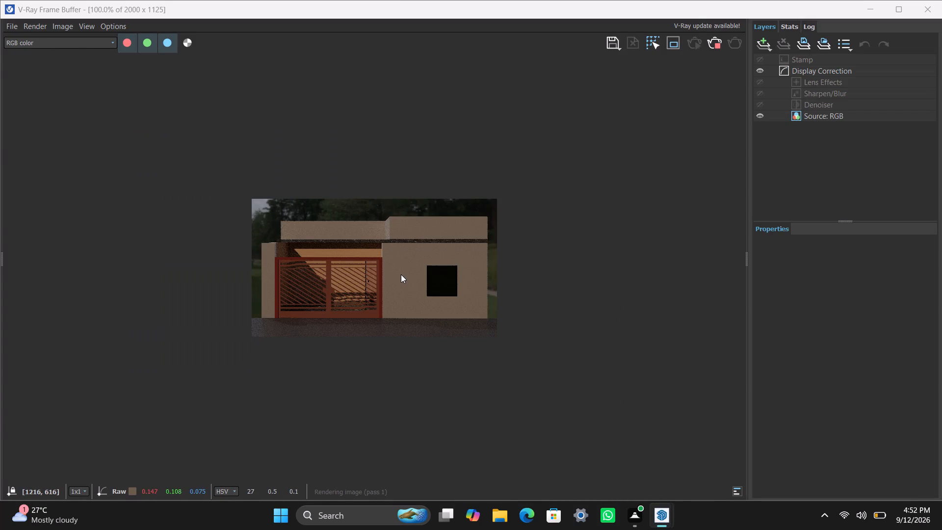
{"action": "scroll", "coordinate": [406, 272], "scroll_direction": "down", "scroll_amount": 1}
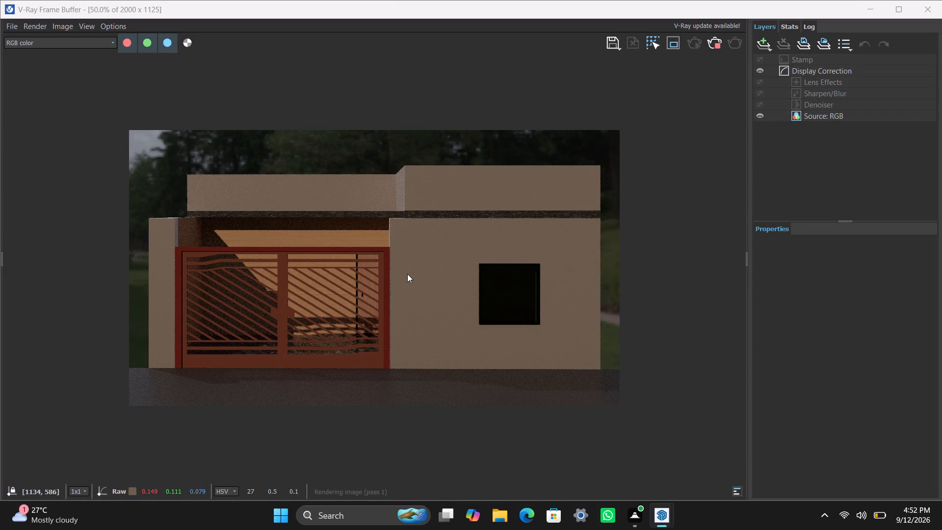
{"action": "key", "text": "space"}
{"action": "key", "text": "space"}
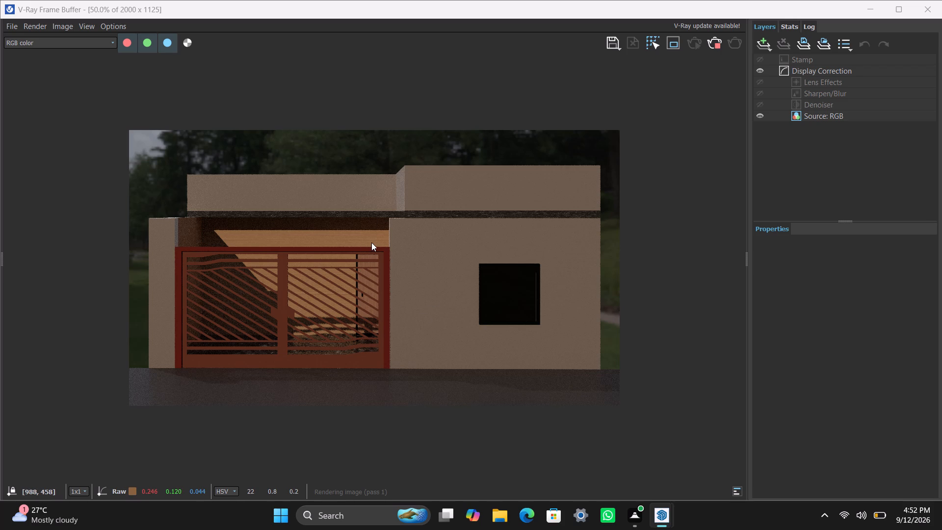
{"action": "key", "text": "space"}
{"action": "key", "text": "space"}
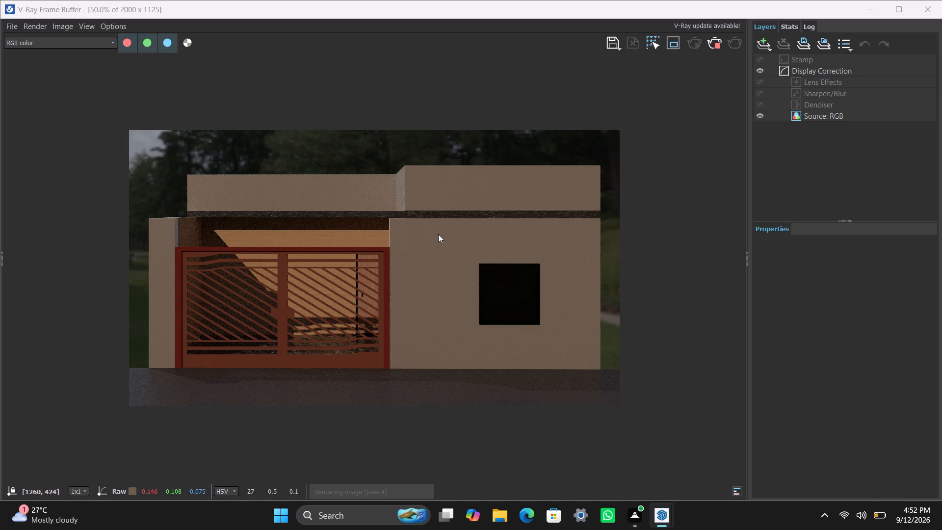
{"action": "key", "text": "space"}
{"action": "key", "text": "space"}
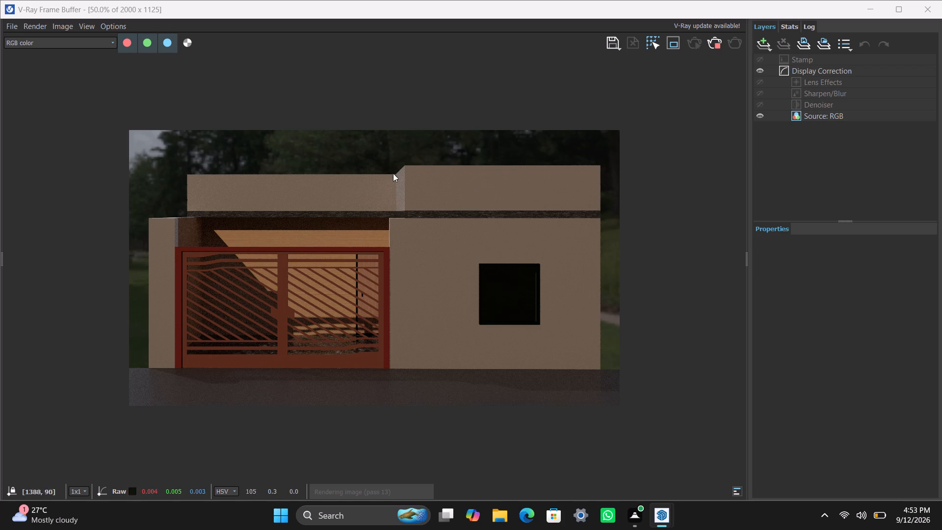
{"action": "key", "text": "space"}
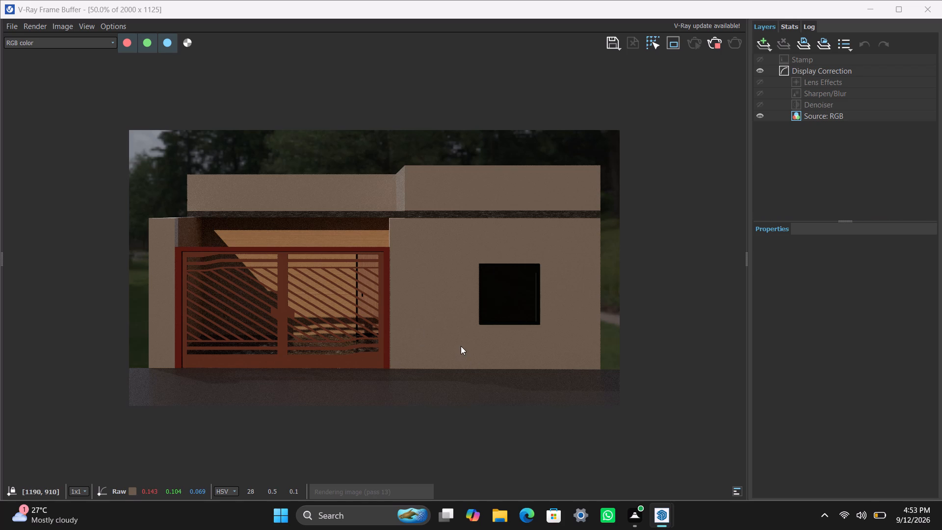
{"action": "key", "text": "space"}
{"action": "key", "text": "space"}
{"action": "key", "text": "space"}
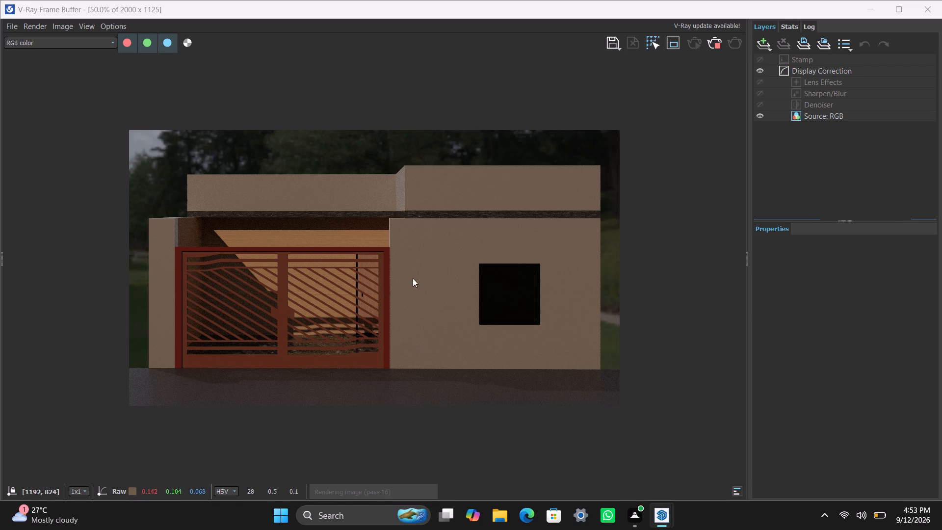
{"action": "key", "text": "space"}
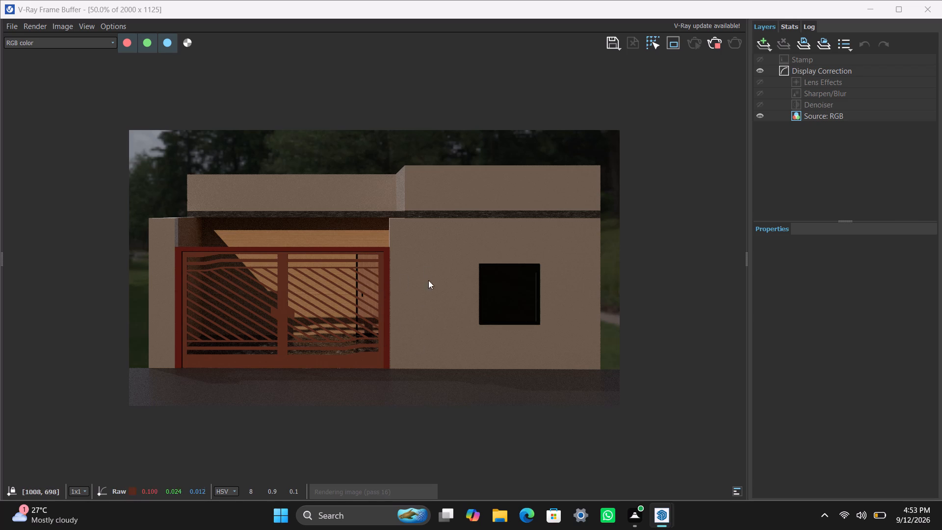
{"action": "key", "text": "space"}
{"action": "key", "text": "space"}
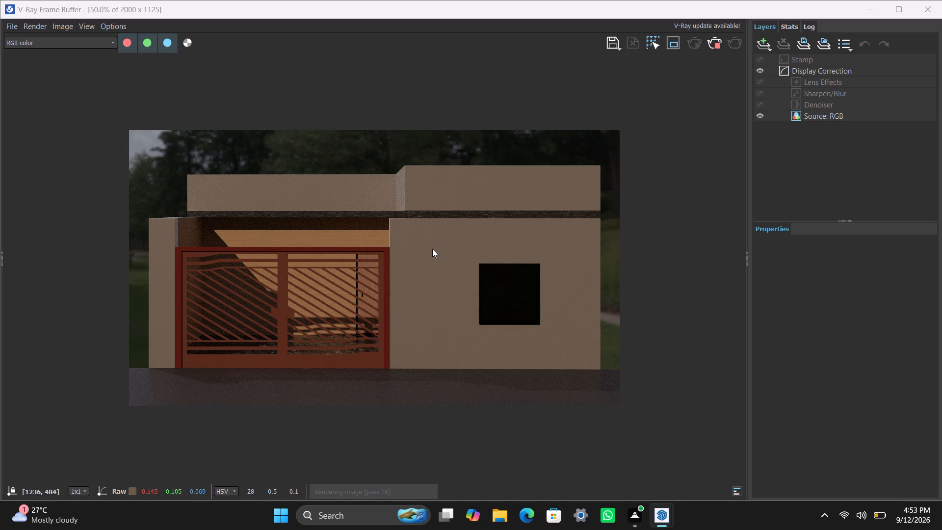
Examine the progressing render up close and in full, checking the gate, porch, plaster walls and window opening for noise.
{"action": "scroll", "coordinate": [457, 300], "scroll_direction": "down", "scroll_amount": 2}
{"action": "scroll", "coordinate": [448, 291], "scroll_direction": "up", "scroll_amount": 3}
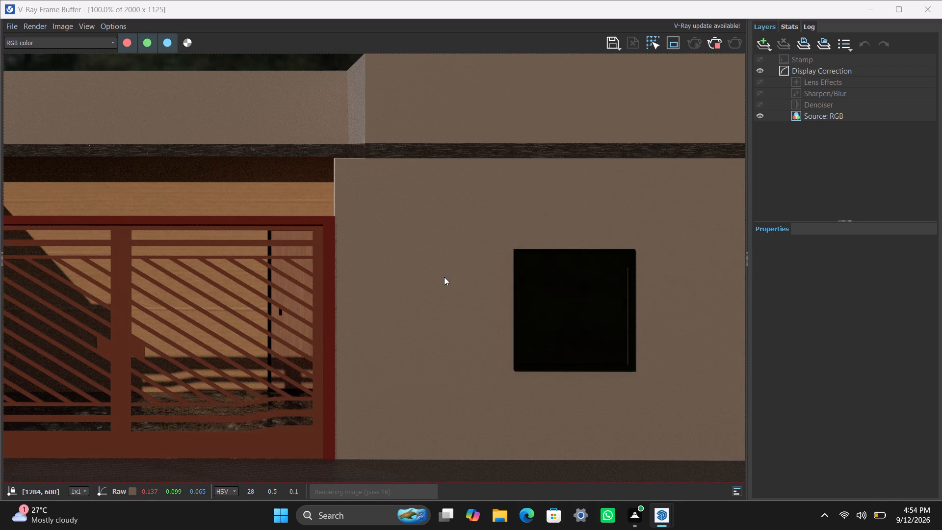
{"action": "scroll", "coordinate": [444, 277], "scroll_direction": "down", "scroll_amount": 1}
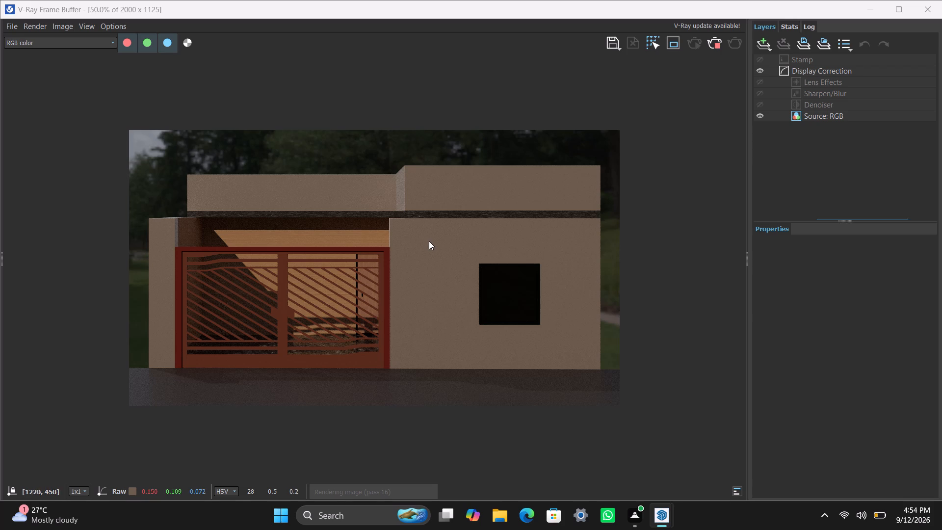
{"action": "scroll", "coordinate": [432, 236], "scroll_direction": "up", "scroll_amount": 1}
{"action": "scroll", "coordinate": [431, 242], "scroll_direction": "down", "scroll_amount": 1}
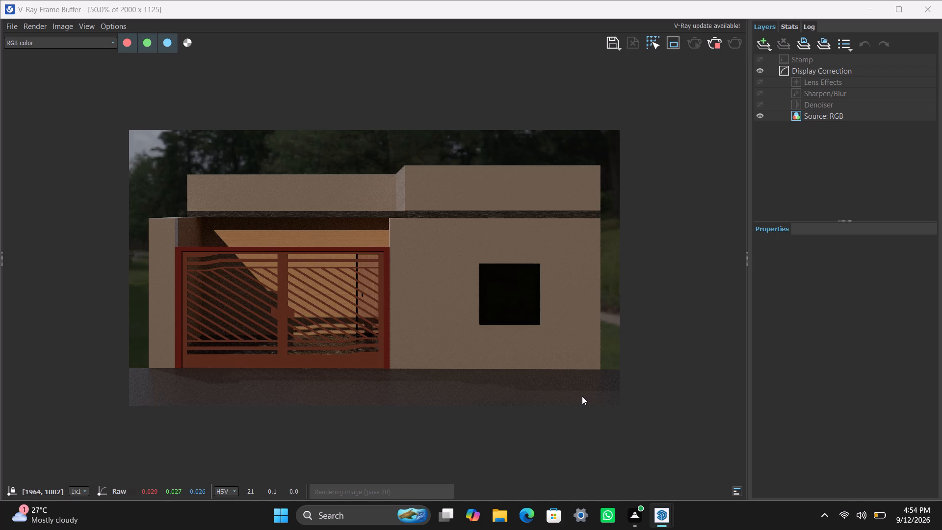
{"action": "scroll", "coordinate": [548, 424], "scroll_direction": "down", "scroll_amount": 1}
{"action": "scroll", "coordinate": [521, 409], "scroll_direction": "up", "scroll_amount": 1}
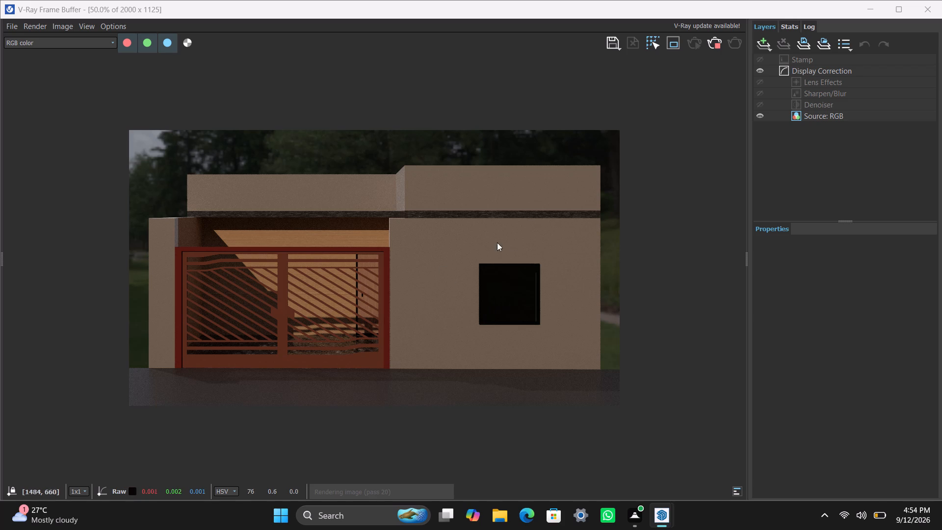
{"action": "scroll", "coordinate": [414, 306], "scroll_direction": "down", "scroll_amount": 1}
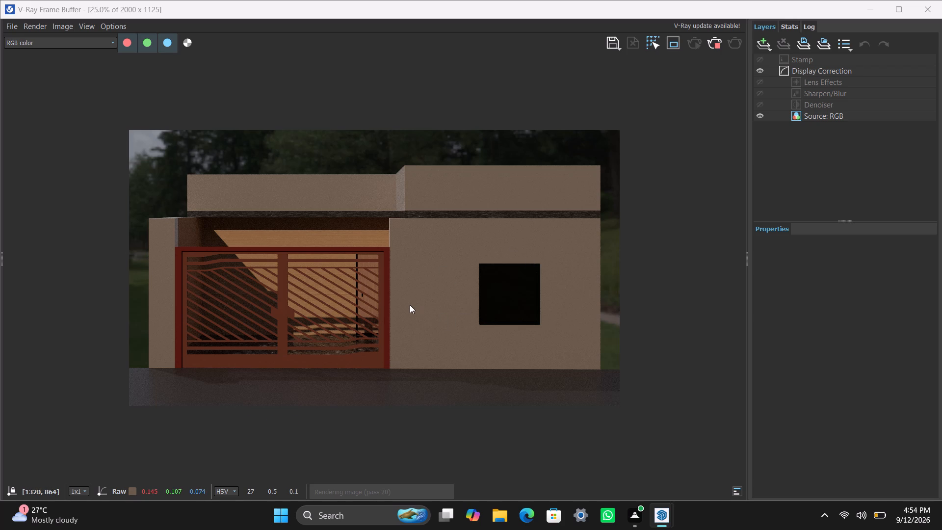
{"action": "scroll", "coordinate": [379, 303], "scroll_direction": "up", "scroll_amount": 1}
{"action": "scroll", "coordinate": [383, 295], "scroll_direction": "down", "scroll_amount": 3}
{"action": "scroll", "coordinate": [384, 294], "scroll_direction": "up", "scroll_amount": 2}
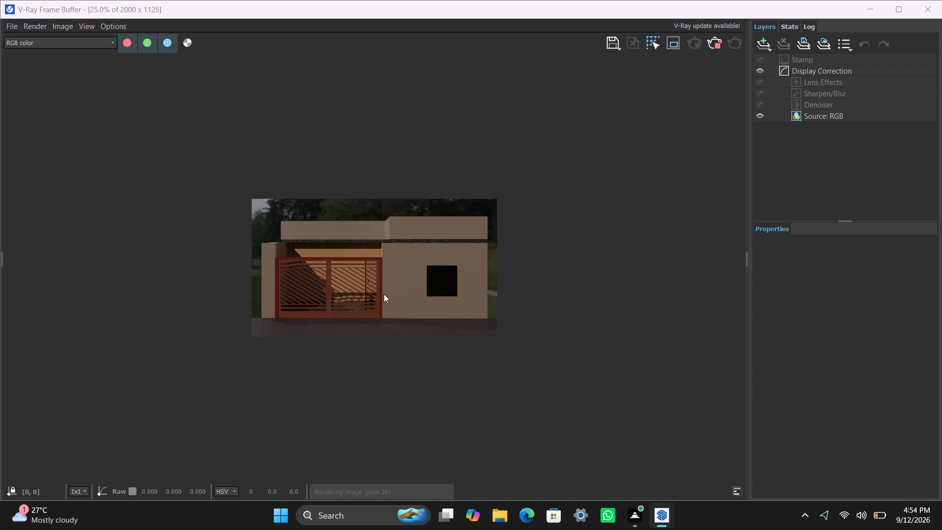
{"action": "scroll", "coordinate": [358, 279], "scroll_direction": "up", "scroll_amount": 2}
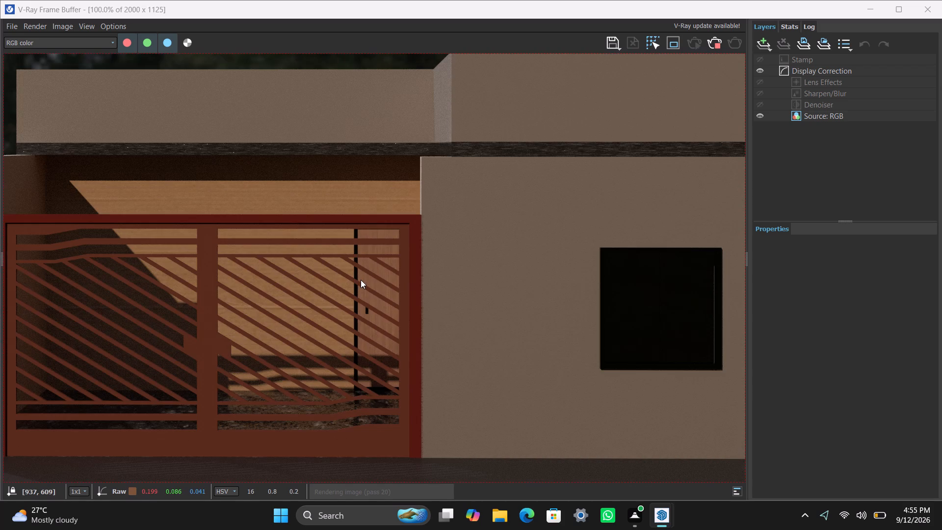
{"action": "scroll", "coordinate": [363, 277], "scroll_direction": "down", "scroll_amount": 1}
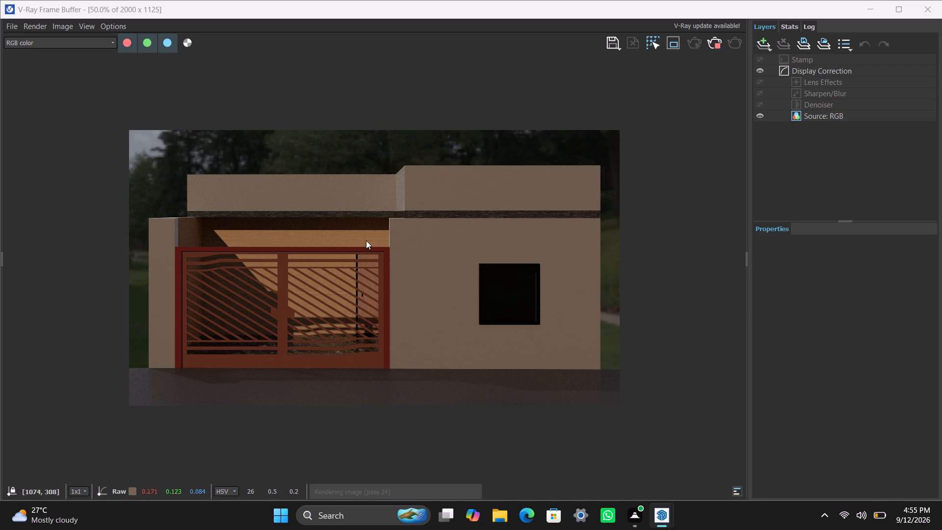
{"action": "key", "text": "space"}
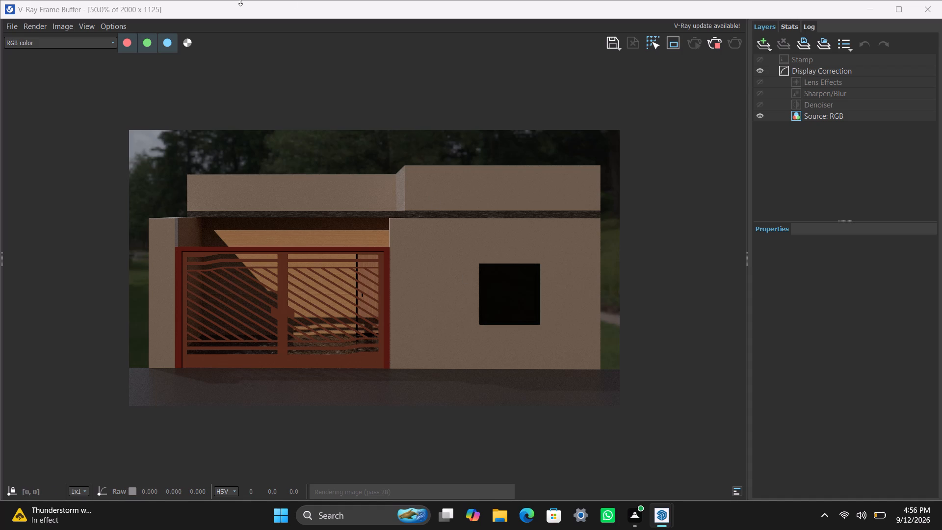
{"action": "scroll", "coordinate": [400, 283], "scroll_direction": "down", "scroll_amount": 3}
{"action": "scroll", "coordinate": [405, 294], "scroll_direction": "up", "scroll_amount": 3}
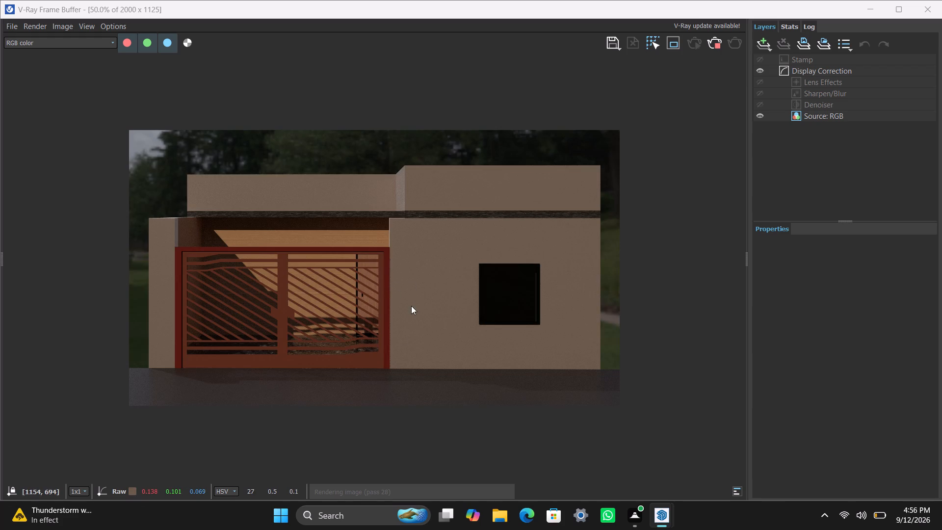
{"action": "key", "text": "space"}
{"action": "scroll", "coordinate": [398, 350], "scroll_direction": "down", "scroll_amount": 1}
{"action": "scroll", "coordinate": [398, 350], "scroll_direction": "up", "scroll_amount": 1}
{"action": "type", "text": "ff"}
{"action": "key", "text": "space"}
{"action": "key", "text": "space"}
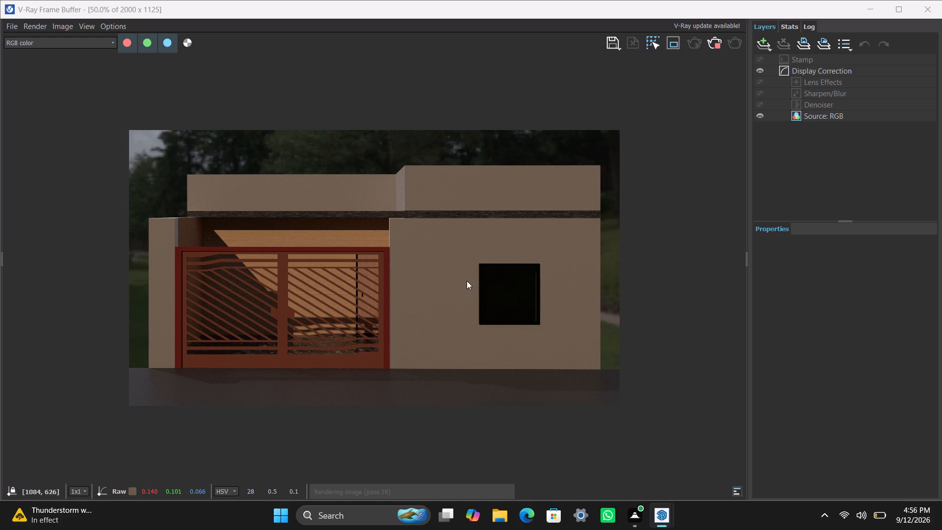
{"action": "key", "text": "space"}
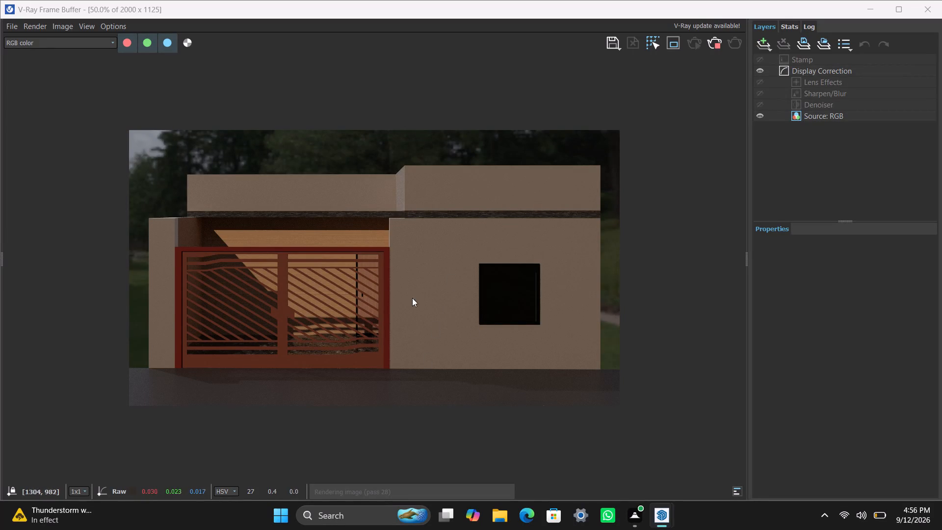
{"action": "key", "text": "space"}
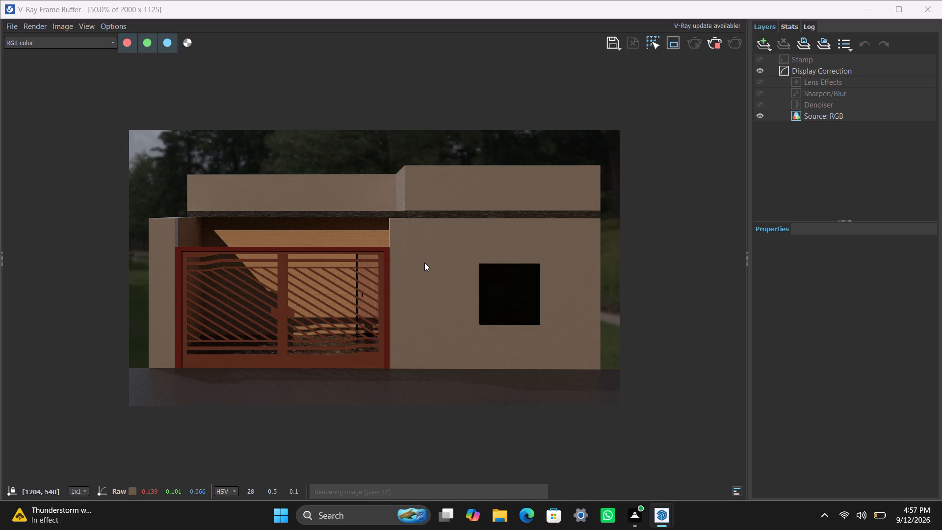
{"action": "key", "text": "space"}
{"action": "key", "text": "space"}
Examine the progressing V-Ray render close up and in full, checking the gate, window wall and ground in front for remaining noise.
{"action": "scroll", "coordinate": [480, 221], "scroll_direction": "down", "scroll_amount": 2}
{"action": "scroll", "coordinate": [466, 239], "scroll_direction": "up", "scroll_amount": 1}
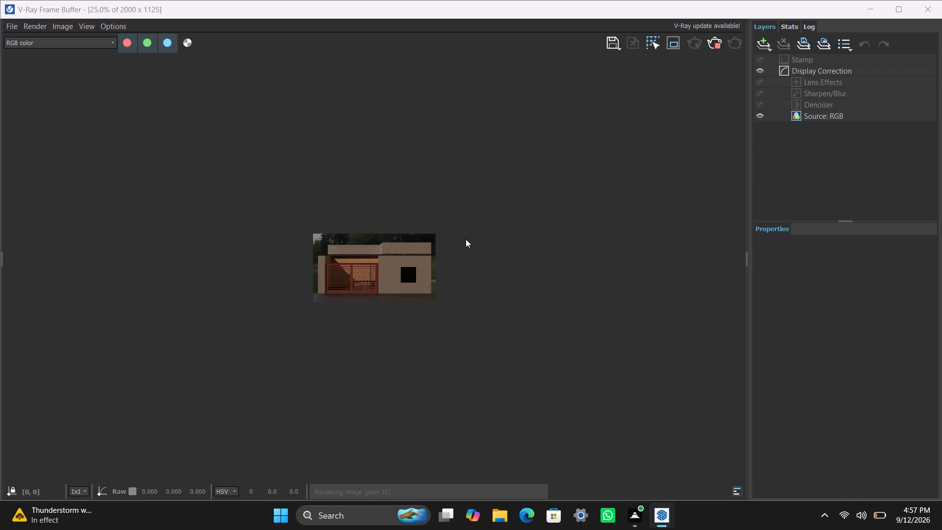
{"action": "scroll", "coordinate": [416, 254], "scroll_direction": "up", "scroll_amount": 1}
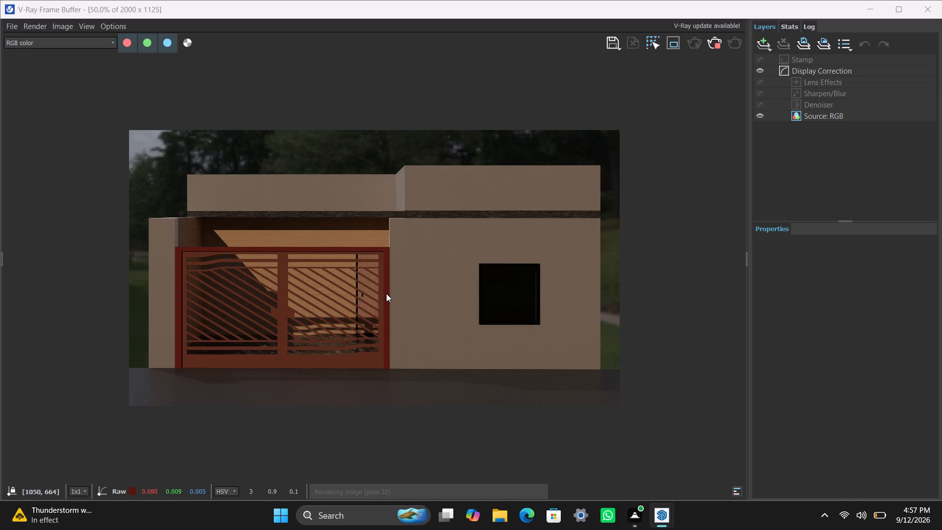
{"action": "scroll", "coordinate": [386, 293], "scroll_direction": "up", "scroll_amount": 1}
{"action": "scroll", "coordinate": [386, 293], "scroll_direction": "down", "scroll_amount": 1}
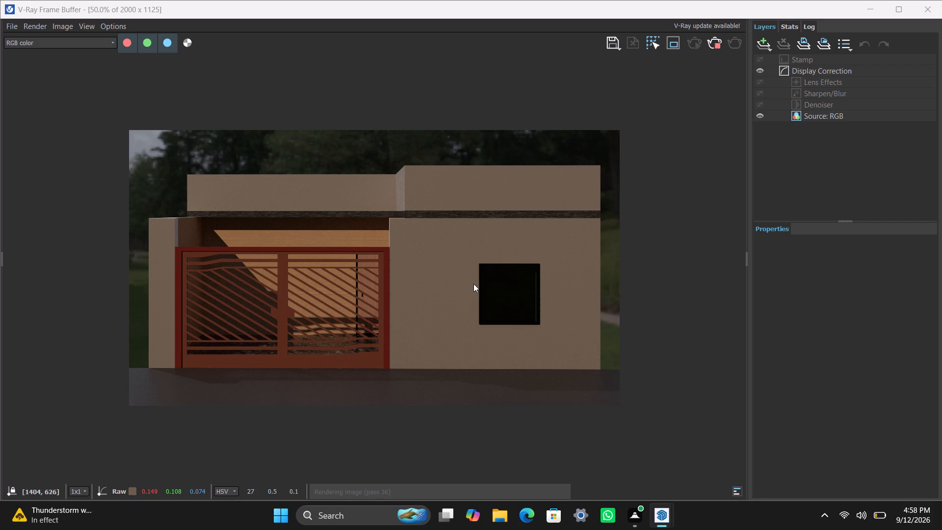
{"action": "scroll", "coordinate": [476, 282], "scroll_direction": "down", "scroll_amount": 2}
{"action": "scroll", "coordinate": [476, 282], "scroll_direction": "up", "scroll_amount": 3}
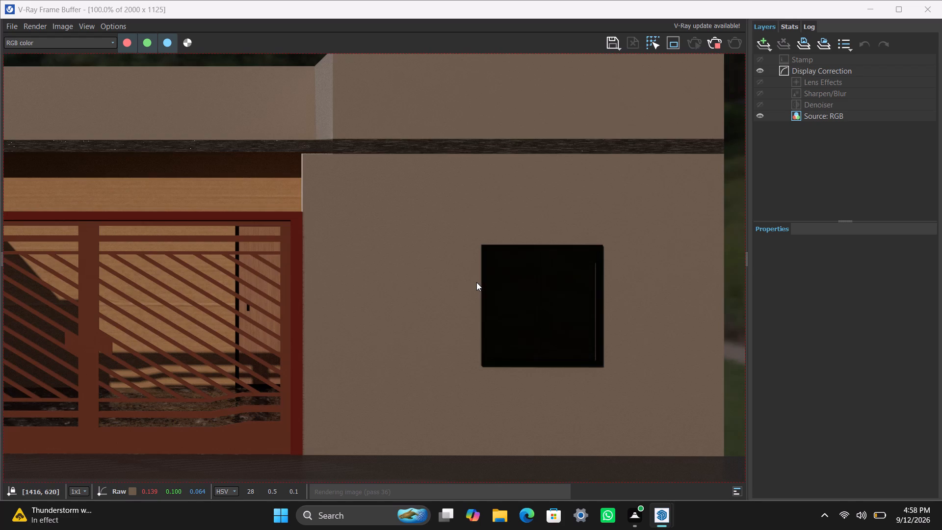
{"action": "scroll", "coordinate": [481, 281], "scroll_direction": "down", "scroll_amount": 1}
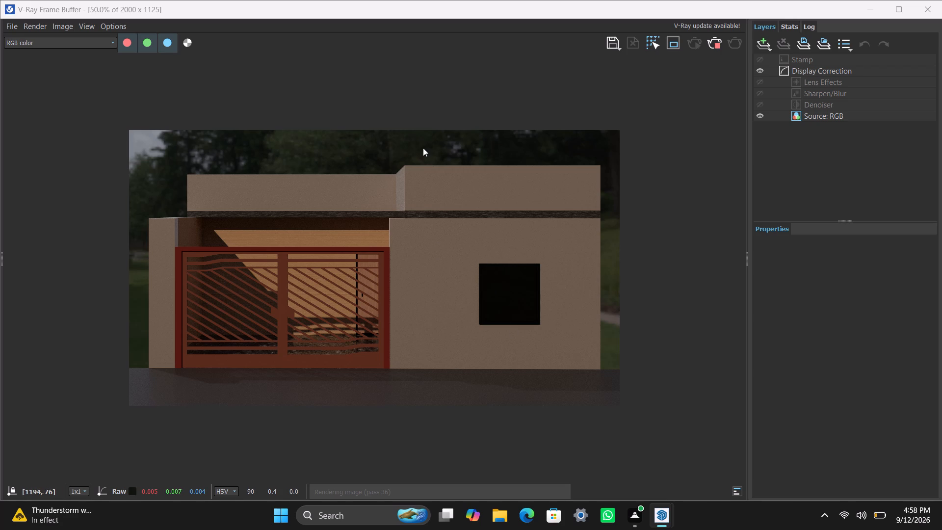
{"action": "scroll", "coordinate": [454, 203], "scroll_direction": "down", "scroll_amount": 2}
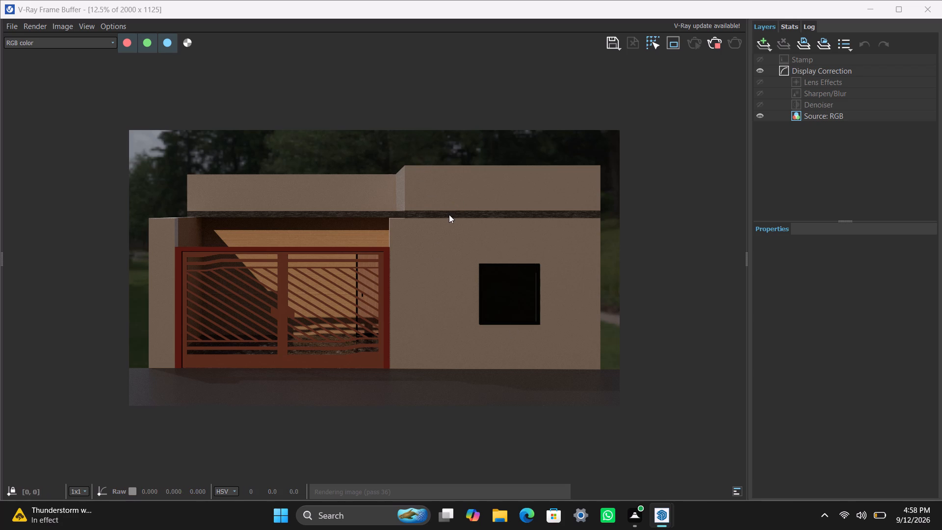
{"action": "scroll", "coordinate": [445, 218], "scroll_direction": "up", "scroll_amount": 1}
{"action": "scroll", "coordinate": [399, 243], "scroll_direction": "up", "scroll_amount": 2}
{"action": "scroll", "coordinate": [376, 261], "scroll_direction": "down", "scroll_amount": 2}
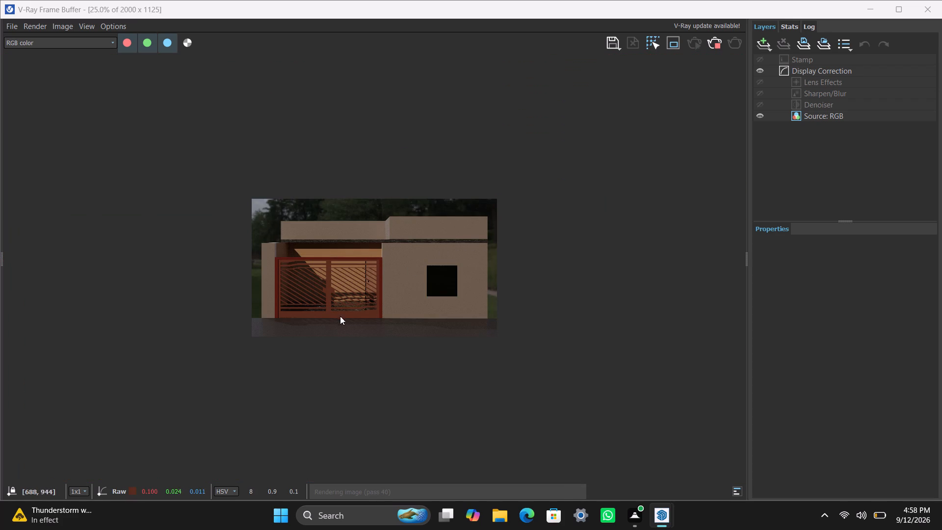
{"action": "scroll", "coordinate": [287, 302], "scroll_direction": "up", "scroll_amount": 1}
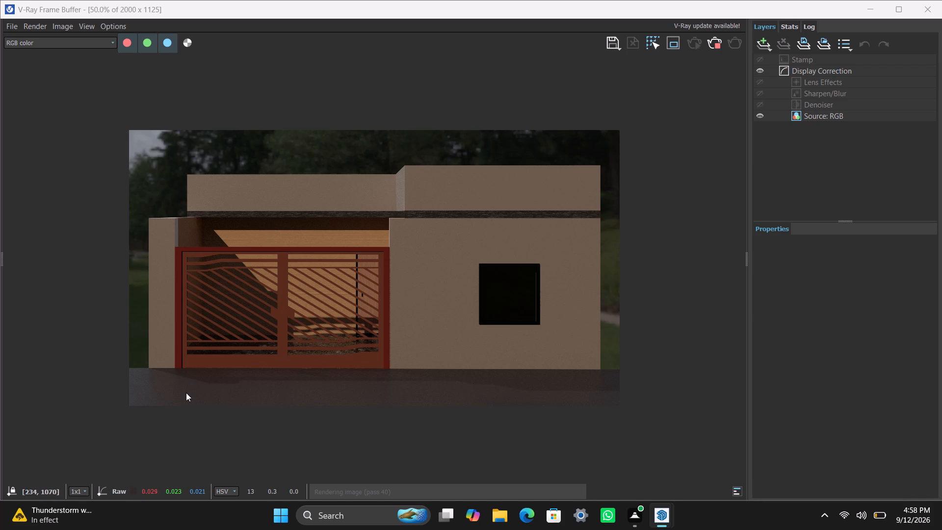
{"action": "scroll", "coordinate": [186, 393], "scroll_direction": "down", "scroll_amount": 1}
{"action": "scroll", "coordinate": [189, 397], "scroll_direction": "up", "scroll_amount": 1}
{"action": "scroll", "coordinate": [404, 372], "scroll_direction": "down", "scroll_amount": 1}
{"action": "scroll", "coordinate": [404, 372], "scroll_direction": "up", "scroll_amount": 2}
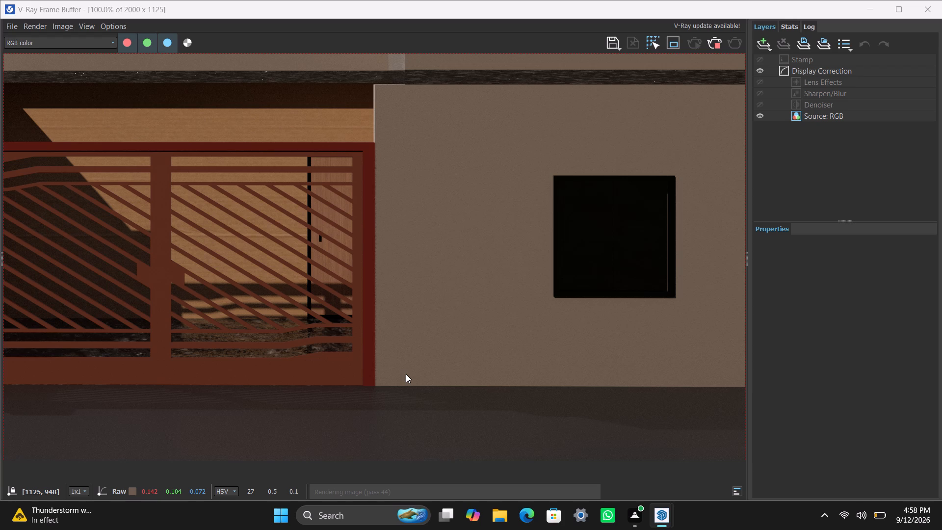
{"action": "scroll", "coordinate": [406, 374], "scroll_direction": "down", "scroll_amount": 2}
{"action": "scroll", "coordinate": [408, 377], "scroll_direction": "up", "scroll_amount": 2}
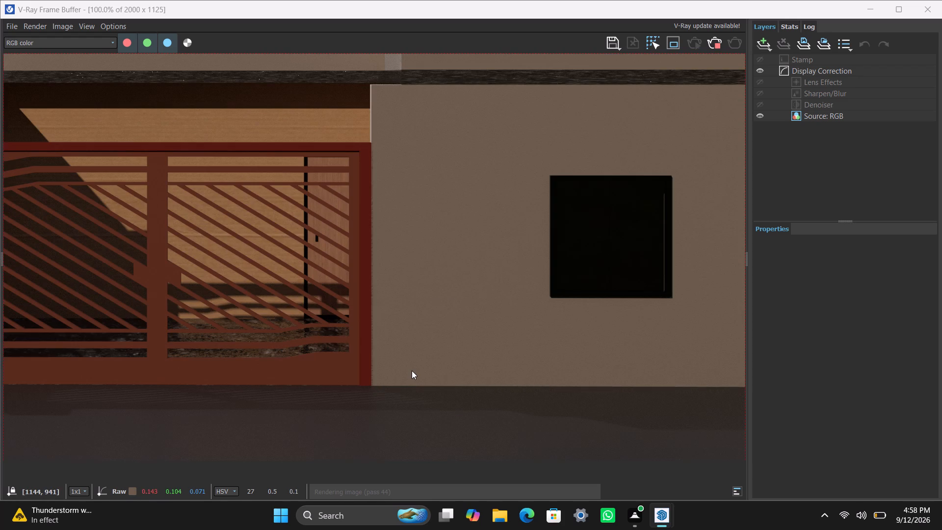
{"action": "key", "text": "space"}
{"action": "scroll", "coordinate": [487, 355], "scroll_direction": "down", "scroll_amount": 1}
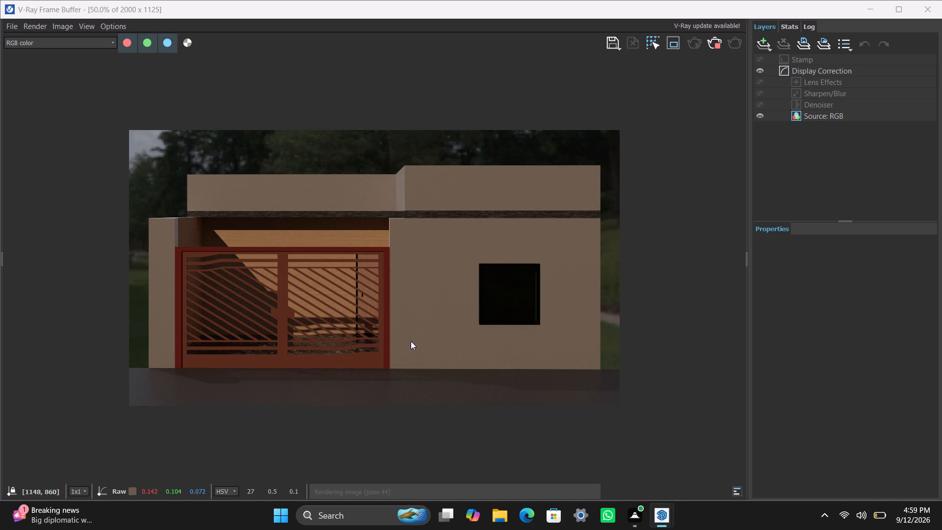
{"action": "scroll", "coordinate": [411, 341], "scroll_direction": "down", "scroll_amount": 1}
{"action": "scroll", "coordinate": [401, 337], "scroll_direction": "up", "scroll_amount": 2}
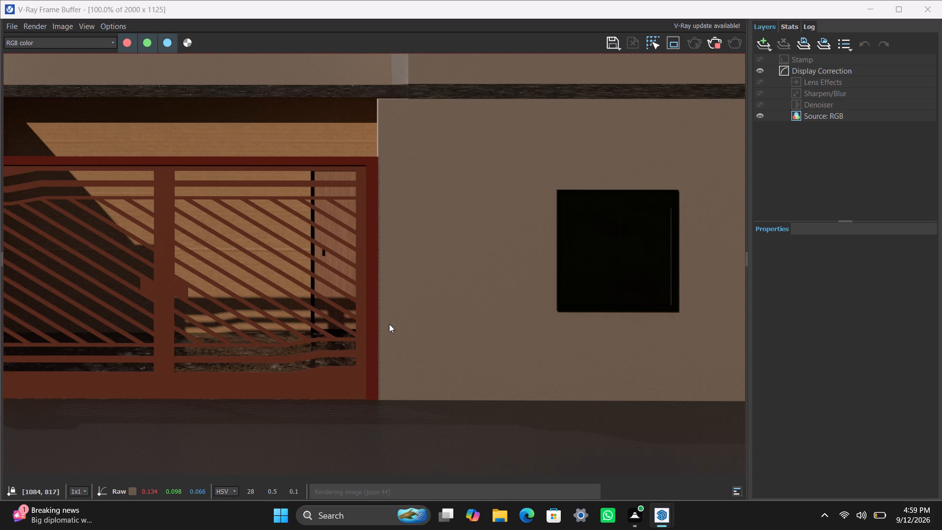
{"action": "scroll", "coordinate": [389, 323], "scroll_direction": "down", "scroll_amount": 1}
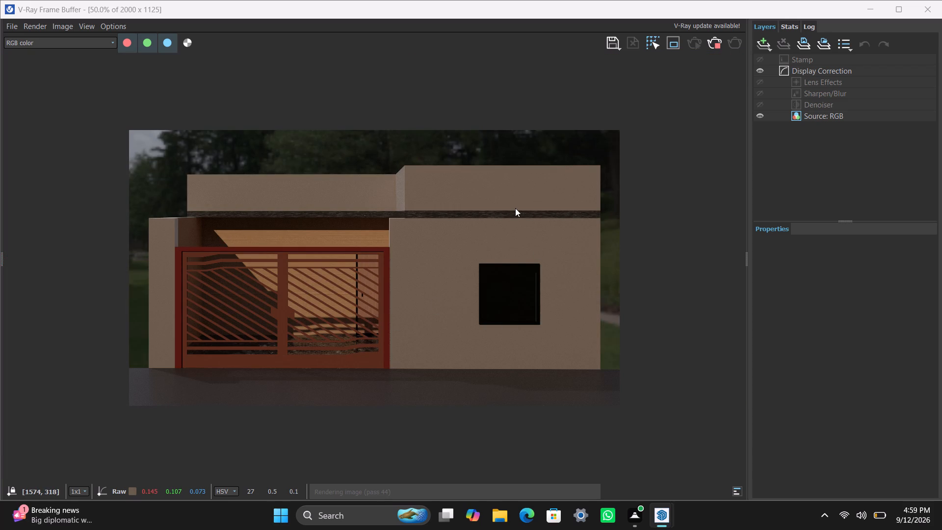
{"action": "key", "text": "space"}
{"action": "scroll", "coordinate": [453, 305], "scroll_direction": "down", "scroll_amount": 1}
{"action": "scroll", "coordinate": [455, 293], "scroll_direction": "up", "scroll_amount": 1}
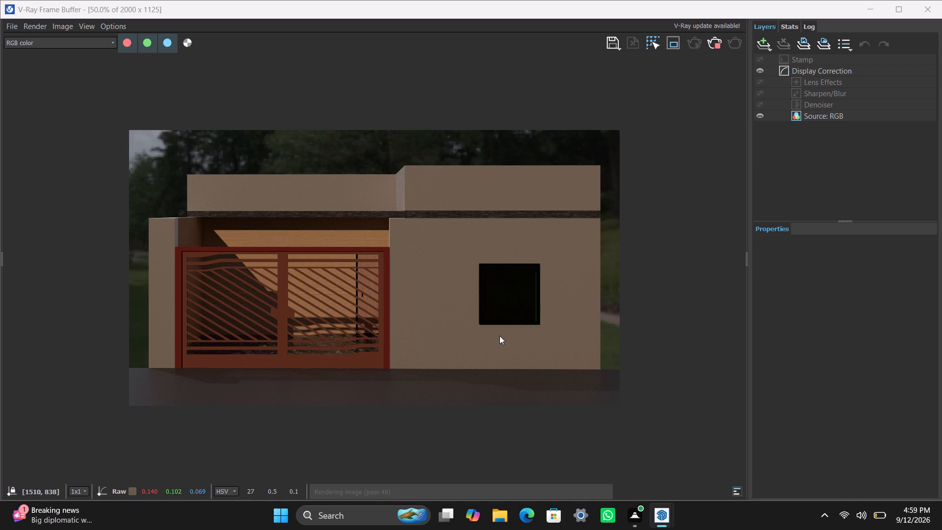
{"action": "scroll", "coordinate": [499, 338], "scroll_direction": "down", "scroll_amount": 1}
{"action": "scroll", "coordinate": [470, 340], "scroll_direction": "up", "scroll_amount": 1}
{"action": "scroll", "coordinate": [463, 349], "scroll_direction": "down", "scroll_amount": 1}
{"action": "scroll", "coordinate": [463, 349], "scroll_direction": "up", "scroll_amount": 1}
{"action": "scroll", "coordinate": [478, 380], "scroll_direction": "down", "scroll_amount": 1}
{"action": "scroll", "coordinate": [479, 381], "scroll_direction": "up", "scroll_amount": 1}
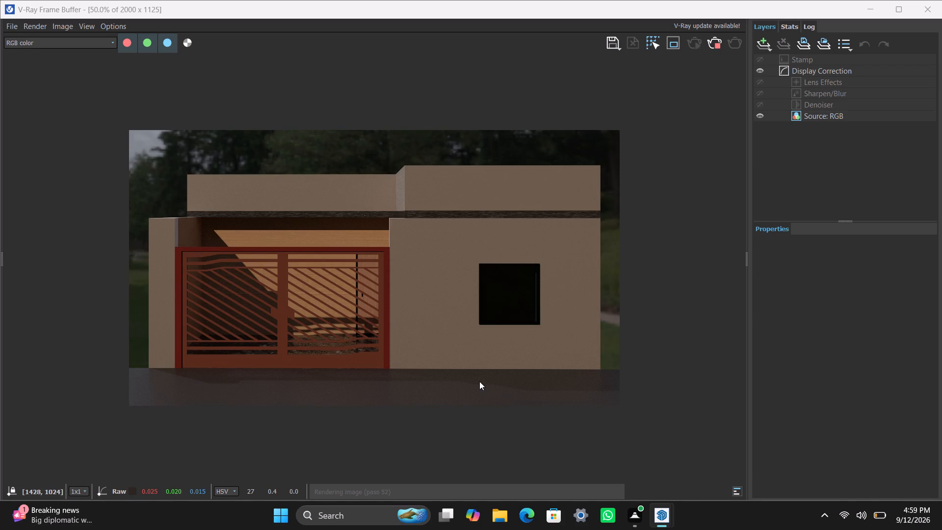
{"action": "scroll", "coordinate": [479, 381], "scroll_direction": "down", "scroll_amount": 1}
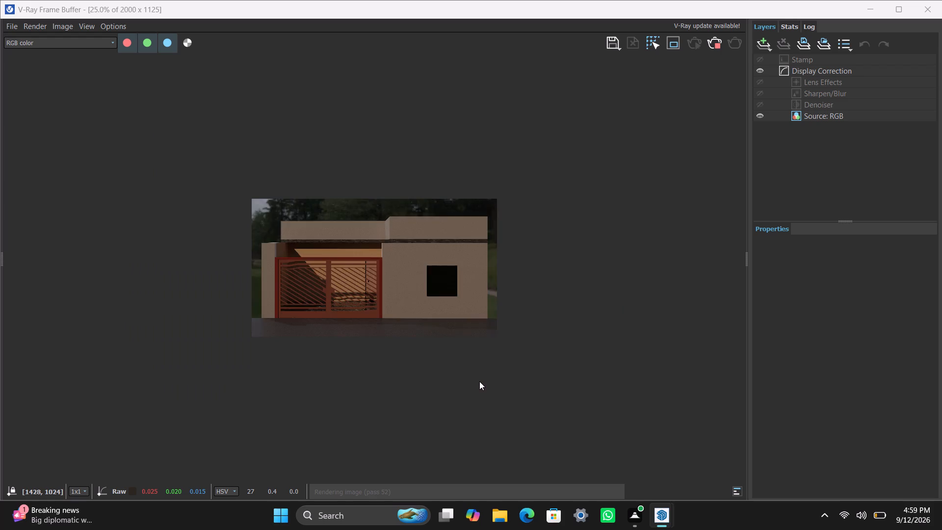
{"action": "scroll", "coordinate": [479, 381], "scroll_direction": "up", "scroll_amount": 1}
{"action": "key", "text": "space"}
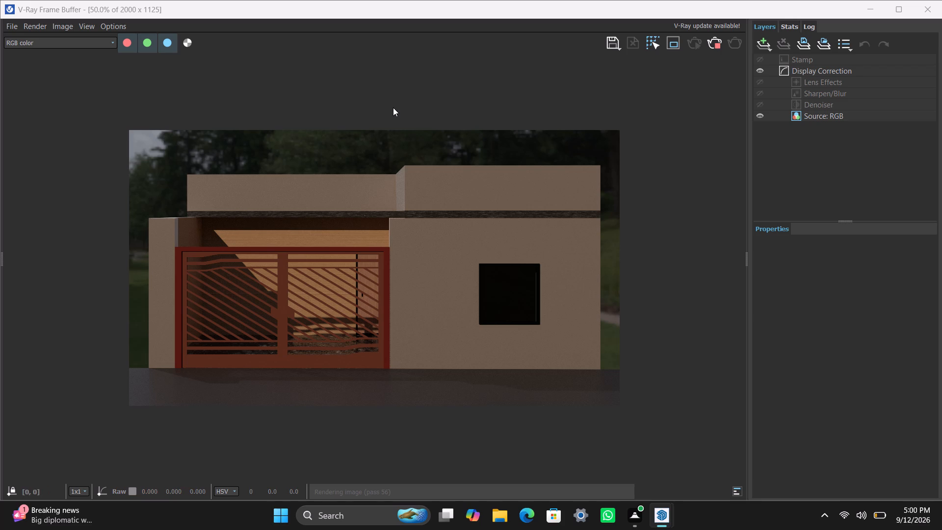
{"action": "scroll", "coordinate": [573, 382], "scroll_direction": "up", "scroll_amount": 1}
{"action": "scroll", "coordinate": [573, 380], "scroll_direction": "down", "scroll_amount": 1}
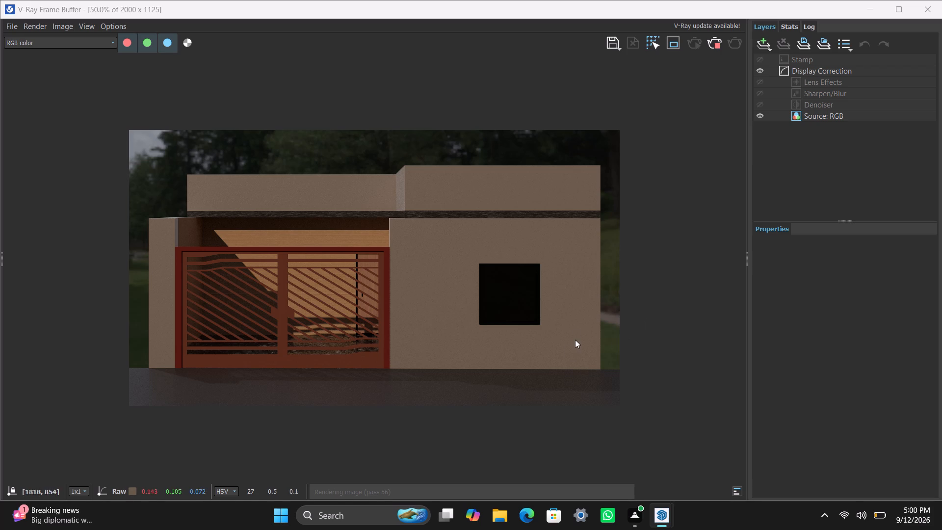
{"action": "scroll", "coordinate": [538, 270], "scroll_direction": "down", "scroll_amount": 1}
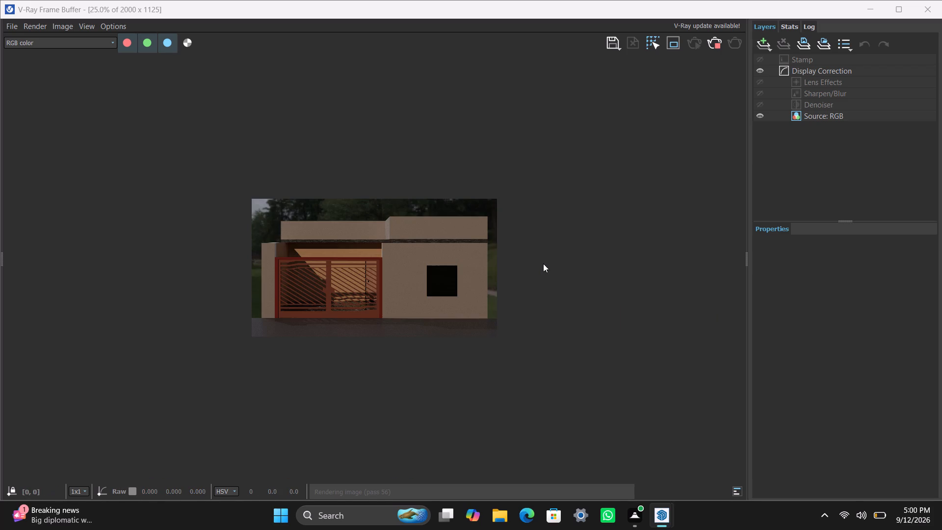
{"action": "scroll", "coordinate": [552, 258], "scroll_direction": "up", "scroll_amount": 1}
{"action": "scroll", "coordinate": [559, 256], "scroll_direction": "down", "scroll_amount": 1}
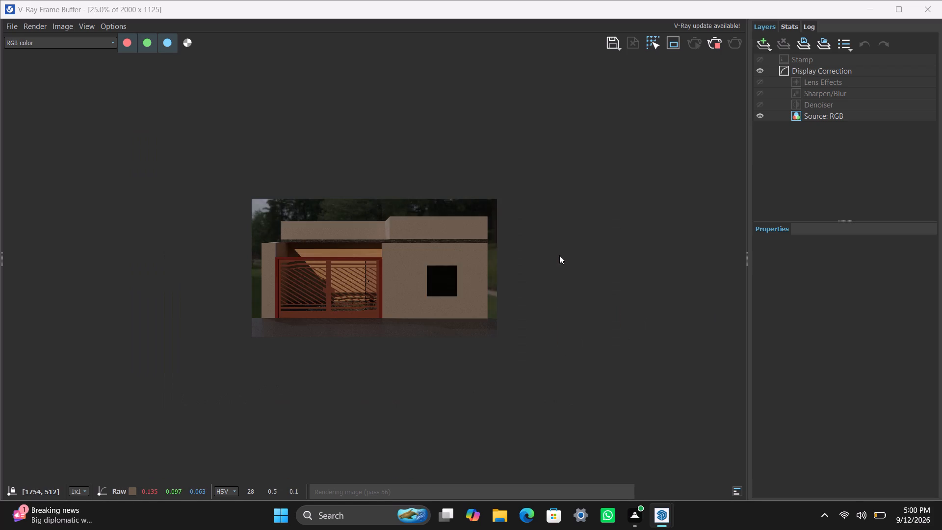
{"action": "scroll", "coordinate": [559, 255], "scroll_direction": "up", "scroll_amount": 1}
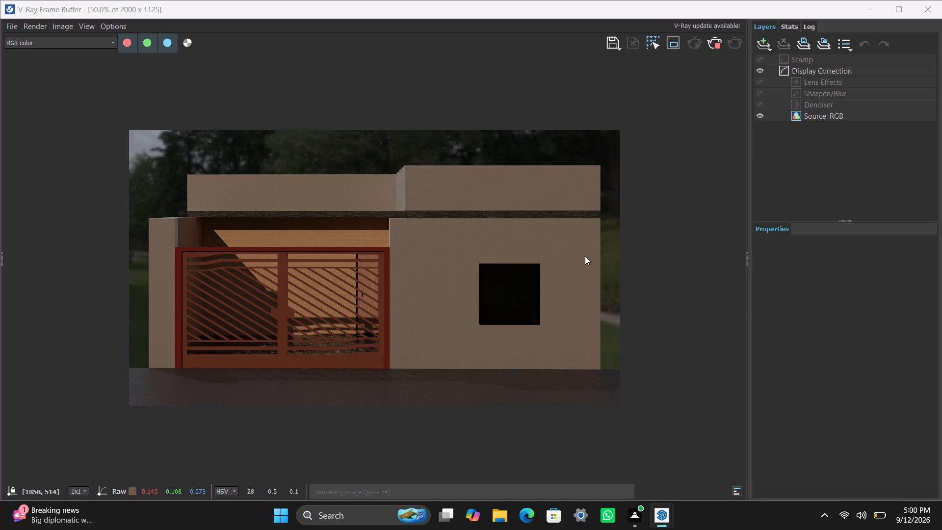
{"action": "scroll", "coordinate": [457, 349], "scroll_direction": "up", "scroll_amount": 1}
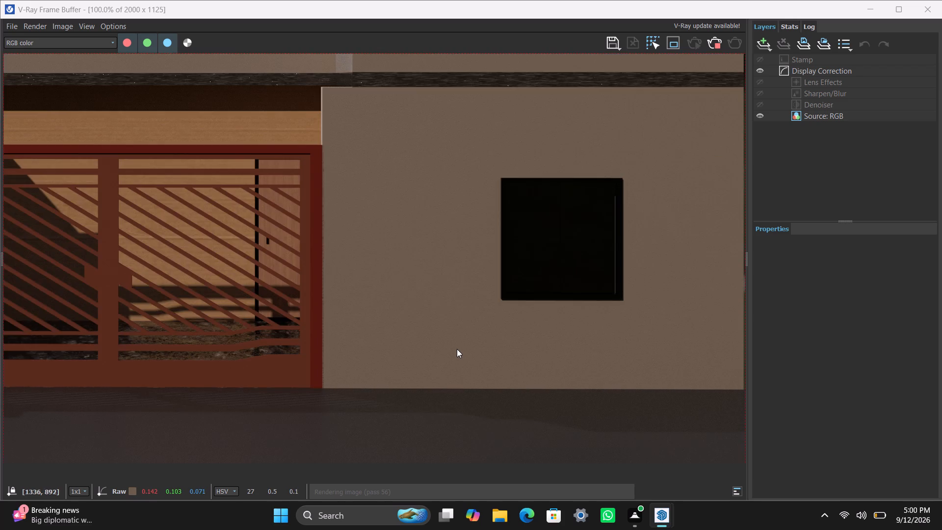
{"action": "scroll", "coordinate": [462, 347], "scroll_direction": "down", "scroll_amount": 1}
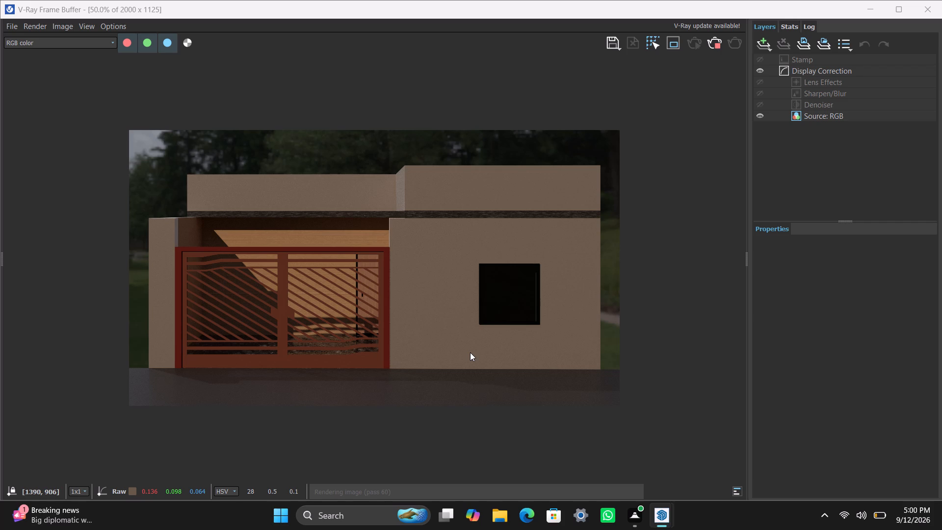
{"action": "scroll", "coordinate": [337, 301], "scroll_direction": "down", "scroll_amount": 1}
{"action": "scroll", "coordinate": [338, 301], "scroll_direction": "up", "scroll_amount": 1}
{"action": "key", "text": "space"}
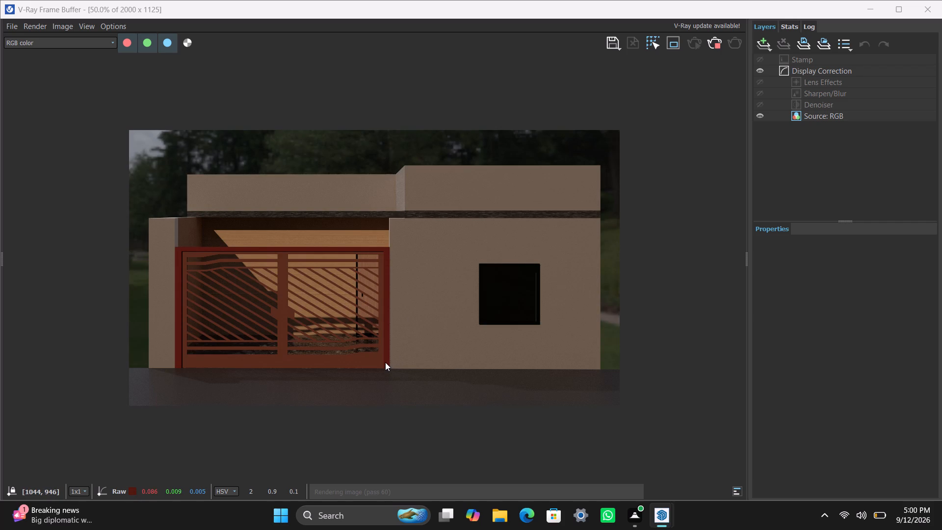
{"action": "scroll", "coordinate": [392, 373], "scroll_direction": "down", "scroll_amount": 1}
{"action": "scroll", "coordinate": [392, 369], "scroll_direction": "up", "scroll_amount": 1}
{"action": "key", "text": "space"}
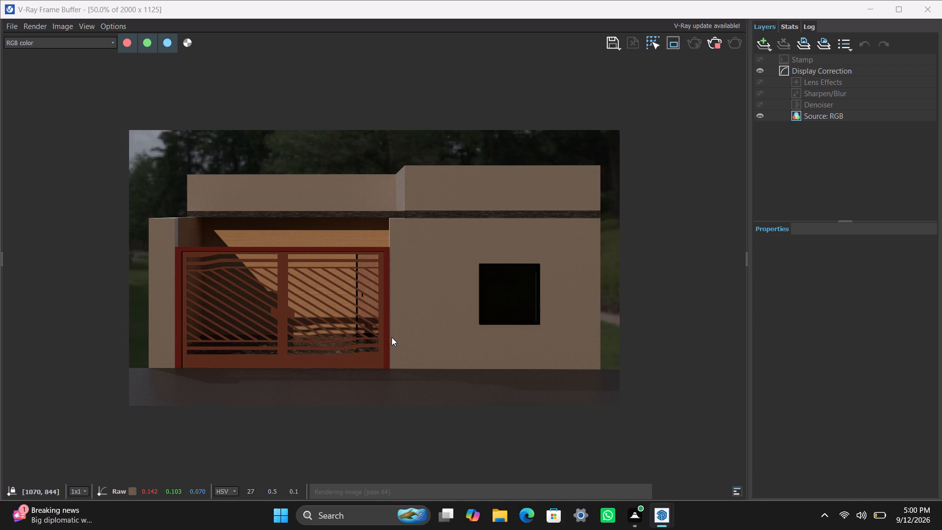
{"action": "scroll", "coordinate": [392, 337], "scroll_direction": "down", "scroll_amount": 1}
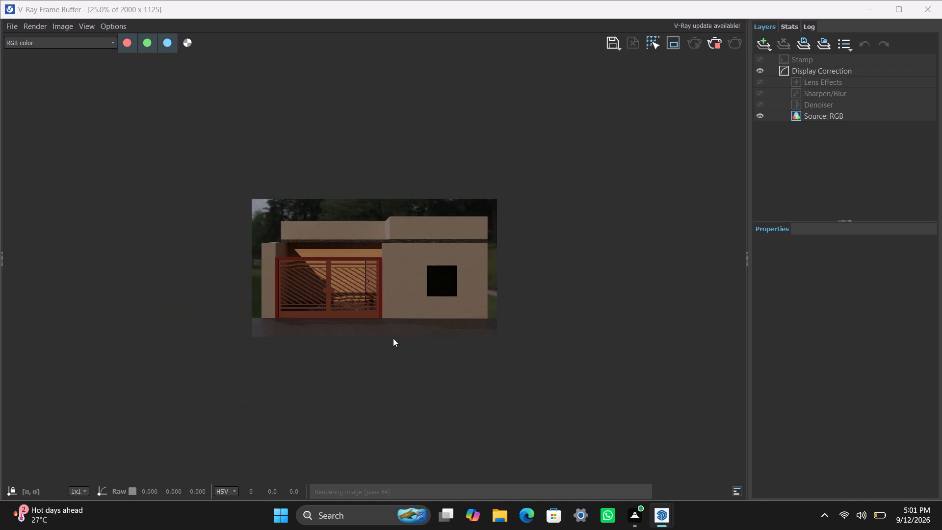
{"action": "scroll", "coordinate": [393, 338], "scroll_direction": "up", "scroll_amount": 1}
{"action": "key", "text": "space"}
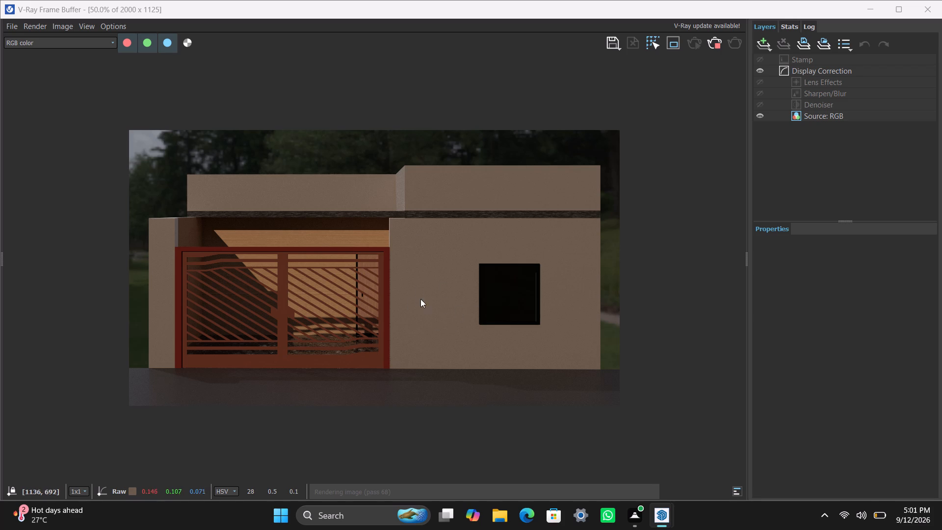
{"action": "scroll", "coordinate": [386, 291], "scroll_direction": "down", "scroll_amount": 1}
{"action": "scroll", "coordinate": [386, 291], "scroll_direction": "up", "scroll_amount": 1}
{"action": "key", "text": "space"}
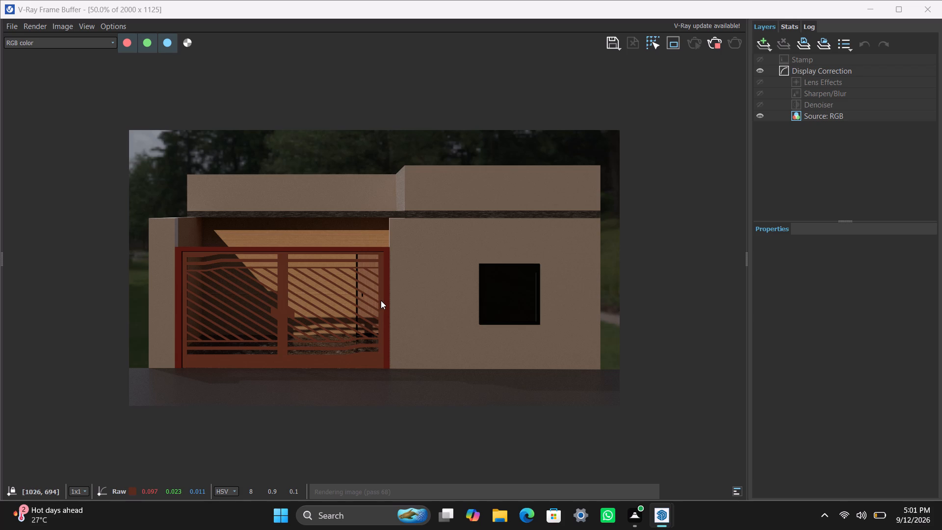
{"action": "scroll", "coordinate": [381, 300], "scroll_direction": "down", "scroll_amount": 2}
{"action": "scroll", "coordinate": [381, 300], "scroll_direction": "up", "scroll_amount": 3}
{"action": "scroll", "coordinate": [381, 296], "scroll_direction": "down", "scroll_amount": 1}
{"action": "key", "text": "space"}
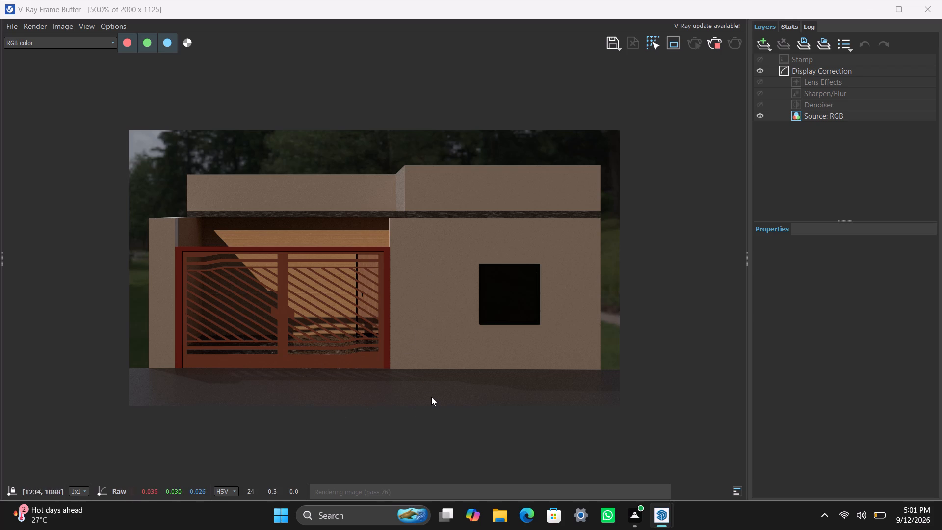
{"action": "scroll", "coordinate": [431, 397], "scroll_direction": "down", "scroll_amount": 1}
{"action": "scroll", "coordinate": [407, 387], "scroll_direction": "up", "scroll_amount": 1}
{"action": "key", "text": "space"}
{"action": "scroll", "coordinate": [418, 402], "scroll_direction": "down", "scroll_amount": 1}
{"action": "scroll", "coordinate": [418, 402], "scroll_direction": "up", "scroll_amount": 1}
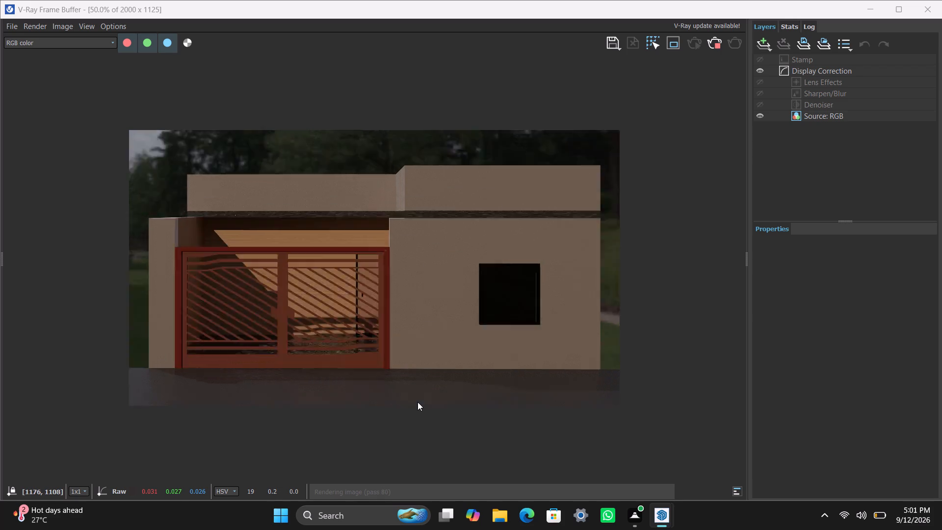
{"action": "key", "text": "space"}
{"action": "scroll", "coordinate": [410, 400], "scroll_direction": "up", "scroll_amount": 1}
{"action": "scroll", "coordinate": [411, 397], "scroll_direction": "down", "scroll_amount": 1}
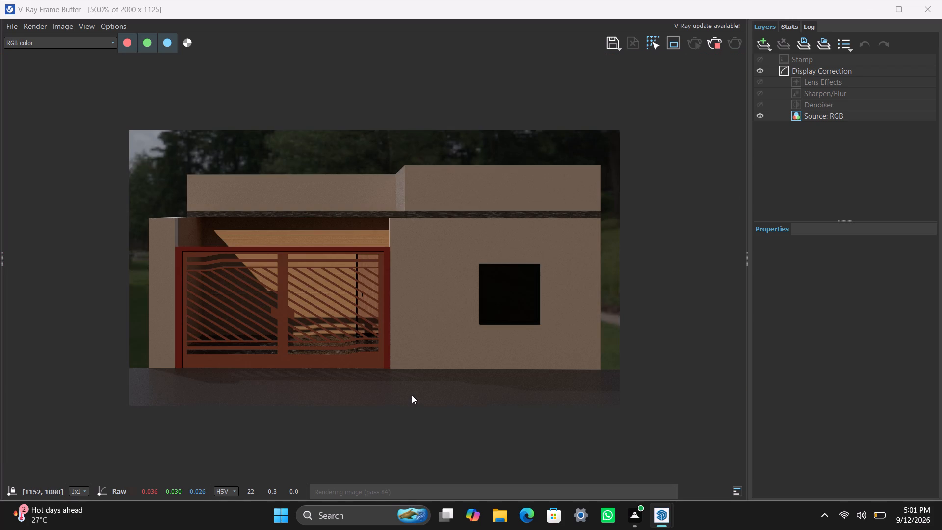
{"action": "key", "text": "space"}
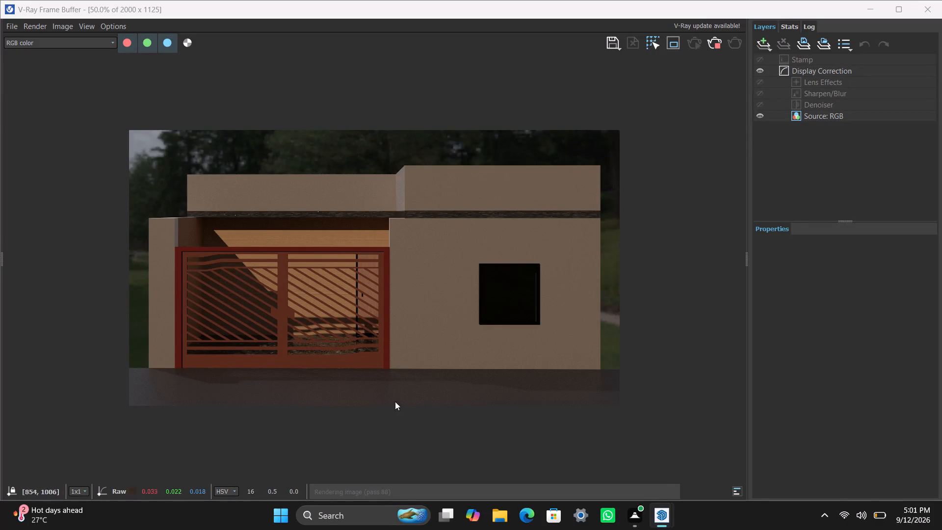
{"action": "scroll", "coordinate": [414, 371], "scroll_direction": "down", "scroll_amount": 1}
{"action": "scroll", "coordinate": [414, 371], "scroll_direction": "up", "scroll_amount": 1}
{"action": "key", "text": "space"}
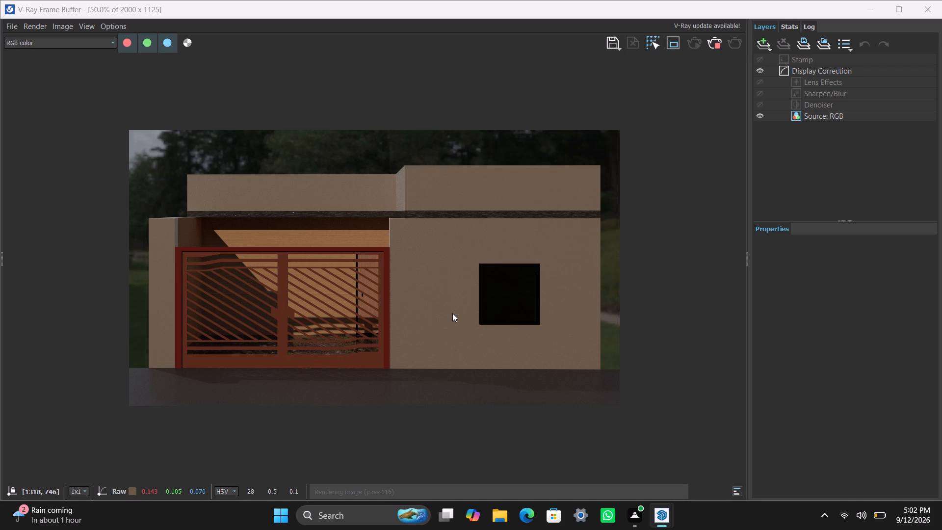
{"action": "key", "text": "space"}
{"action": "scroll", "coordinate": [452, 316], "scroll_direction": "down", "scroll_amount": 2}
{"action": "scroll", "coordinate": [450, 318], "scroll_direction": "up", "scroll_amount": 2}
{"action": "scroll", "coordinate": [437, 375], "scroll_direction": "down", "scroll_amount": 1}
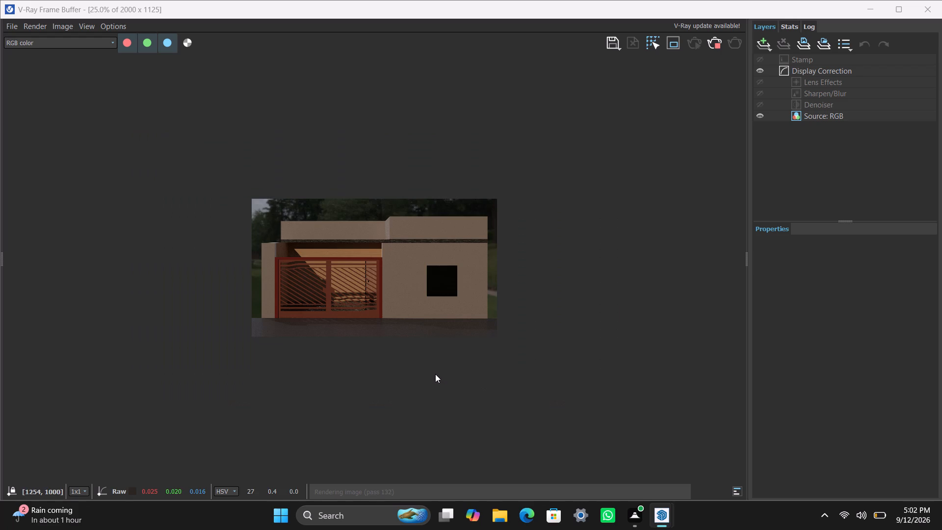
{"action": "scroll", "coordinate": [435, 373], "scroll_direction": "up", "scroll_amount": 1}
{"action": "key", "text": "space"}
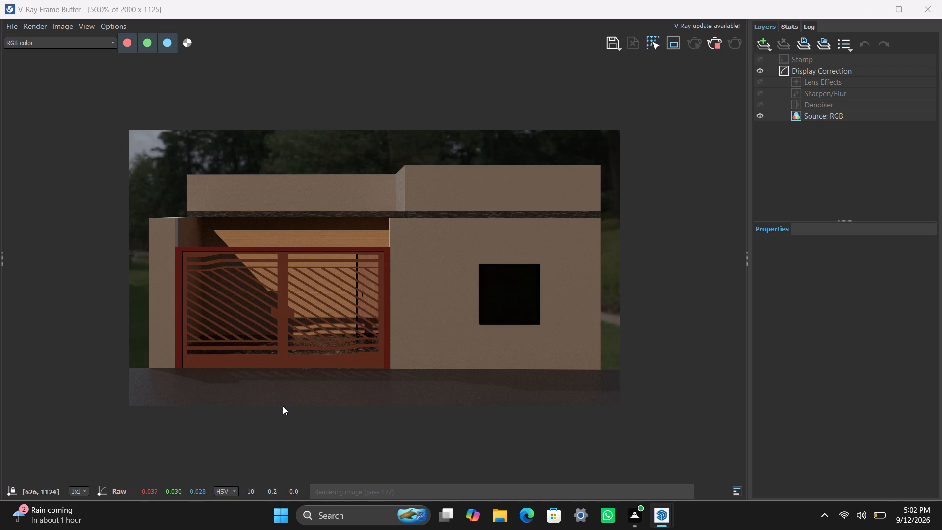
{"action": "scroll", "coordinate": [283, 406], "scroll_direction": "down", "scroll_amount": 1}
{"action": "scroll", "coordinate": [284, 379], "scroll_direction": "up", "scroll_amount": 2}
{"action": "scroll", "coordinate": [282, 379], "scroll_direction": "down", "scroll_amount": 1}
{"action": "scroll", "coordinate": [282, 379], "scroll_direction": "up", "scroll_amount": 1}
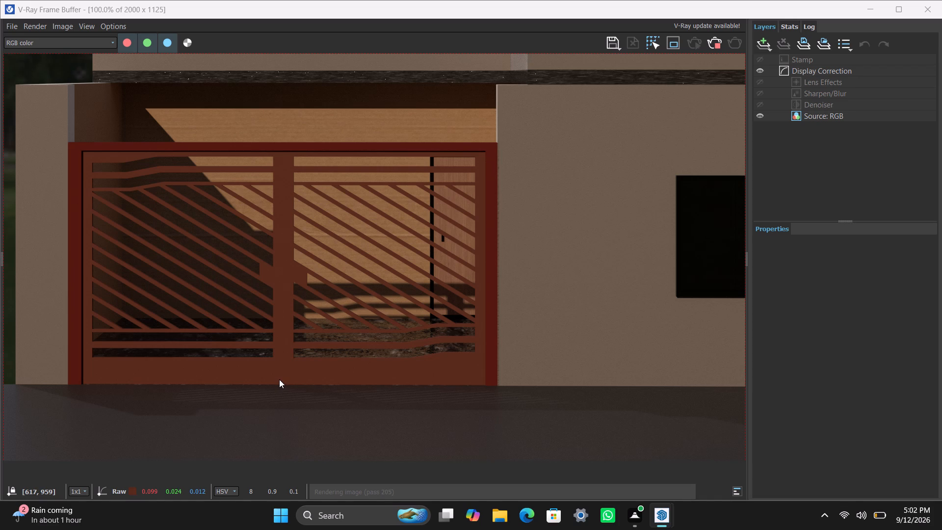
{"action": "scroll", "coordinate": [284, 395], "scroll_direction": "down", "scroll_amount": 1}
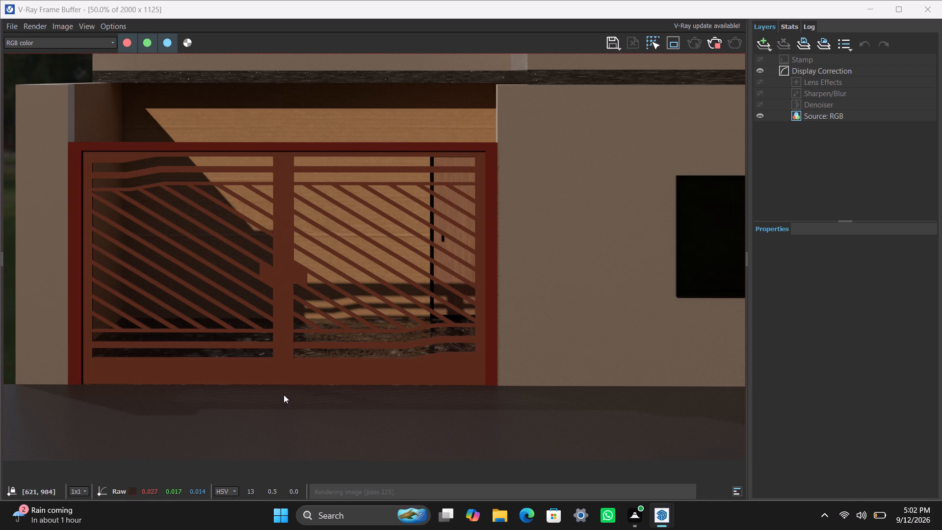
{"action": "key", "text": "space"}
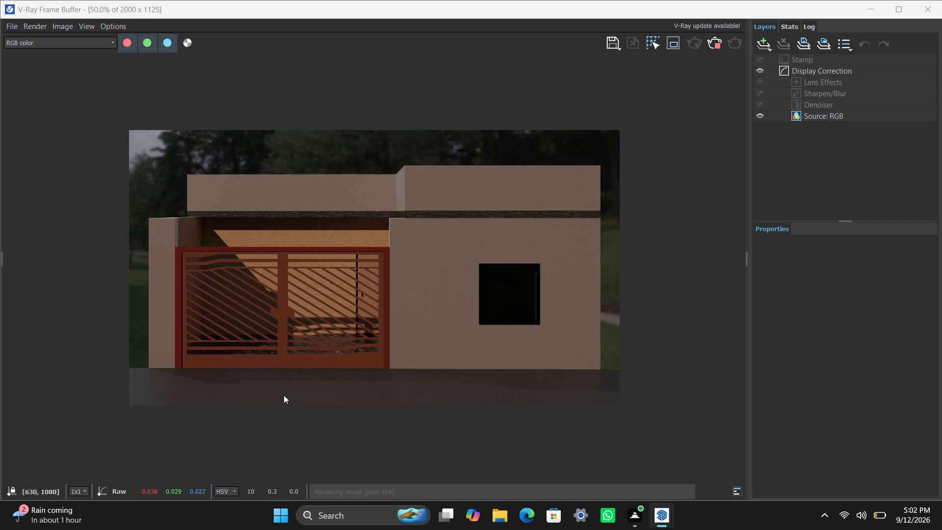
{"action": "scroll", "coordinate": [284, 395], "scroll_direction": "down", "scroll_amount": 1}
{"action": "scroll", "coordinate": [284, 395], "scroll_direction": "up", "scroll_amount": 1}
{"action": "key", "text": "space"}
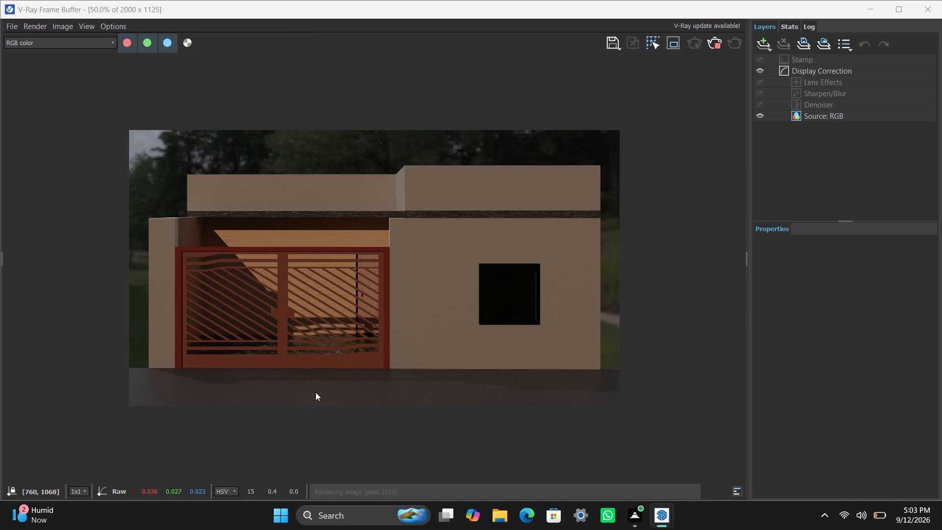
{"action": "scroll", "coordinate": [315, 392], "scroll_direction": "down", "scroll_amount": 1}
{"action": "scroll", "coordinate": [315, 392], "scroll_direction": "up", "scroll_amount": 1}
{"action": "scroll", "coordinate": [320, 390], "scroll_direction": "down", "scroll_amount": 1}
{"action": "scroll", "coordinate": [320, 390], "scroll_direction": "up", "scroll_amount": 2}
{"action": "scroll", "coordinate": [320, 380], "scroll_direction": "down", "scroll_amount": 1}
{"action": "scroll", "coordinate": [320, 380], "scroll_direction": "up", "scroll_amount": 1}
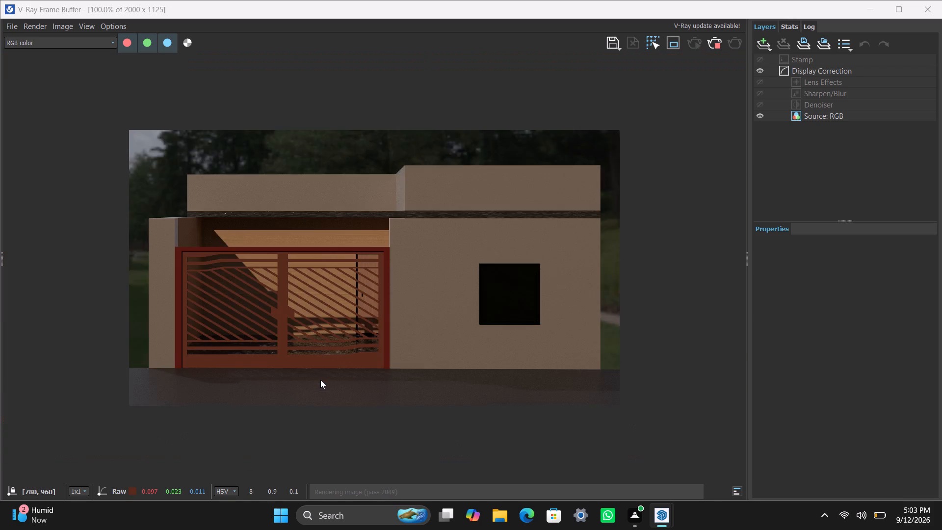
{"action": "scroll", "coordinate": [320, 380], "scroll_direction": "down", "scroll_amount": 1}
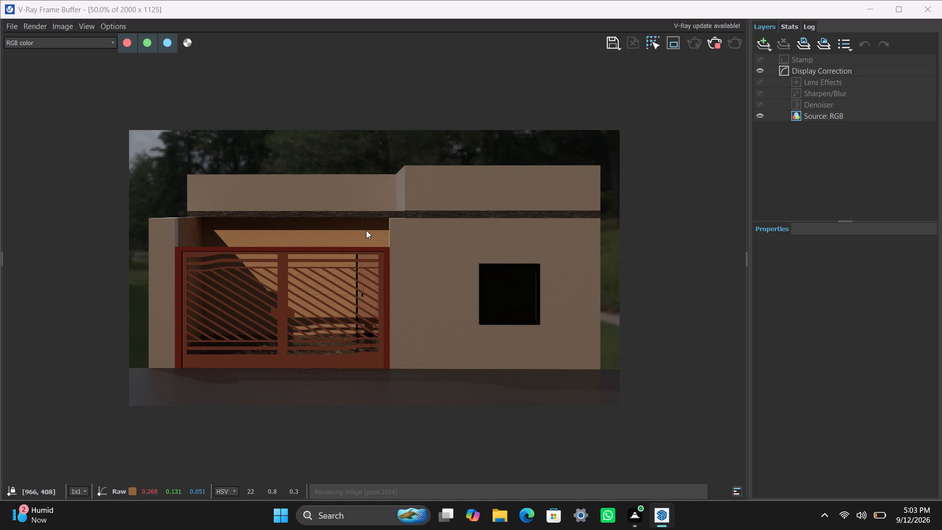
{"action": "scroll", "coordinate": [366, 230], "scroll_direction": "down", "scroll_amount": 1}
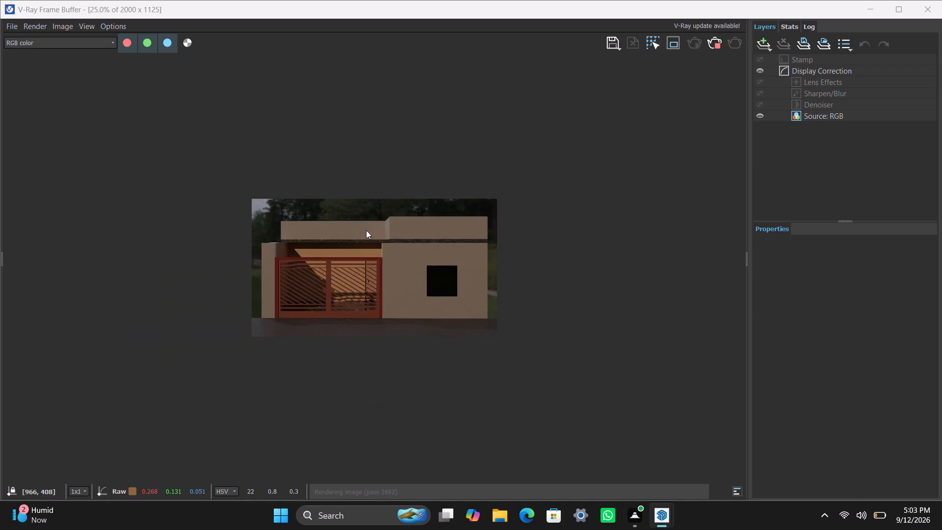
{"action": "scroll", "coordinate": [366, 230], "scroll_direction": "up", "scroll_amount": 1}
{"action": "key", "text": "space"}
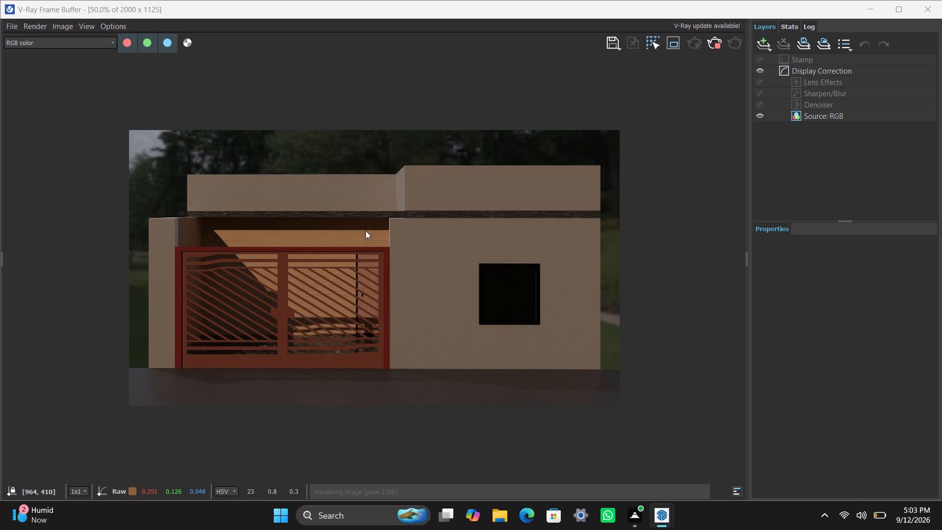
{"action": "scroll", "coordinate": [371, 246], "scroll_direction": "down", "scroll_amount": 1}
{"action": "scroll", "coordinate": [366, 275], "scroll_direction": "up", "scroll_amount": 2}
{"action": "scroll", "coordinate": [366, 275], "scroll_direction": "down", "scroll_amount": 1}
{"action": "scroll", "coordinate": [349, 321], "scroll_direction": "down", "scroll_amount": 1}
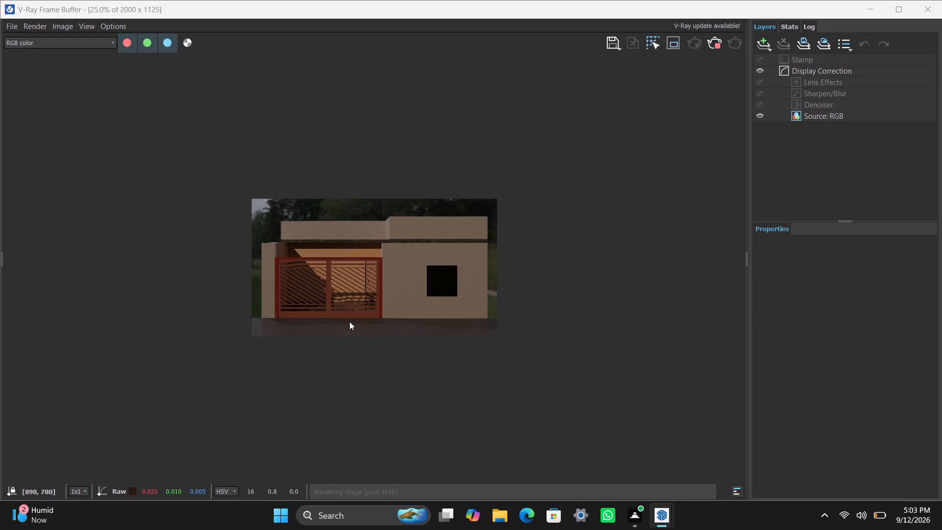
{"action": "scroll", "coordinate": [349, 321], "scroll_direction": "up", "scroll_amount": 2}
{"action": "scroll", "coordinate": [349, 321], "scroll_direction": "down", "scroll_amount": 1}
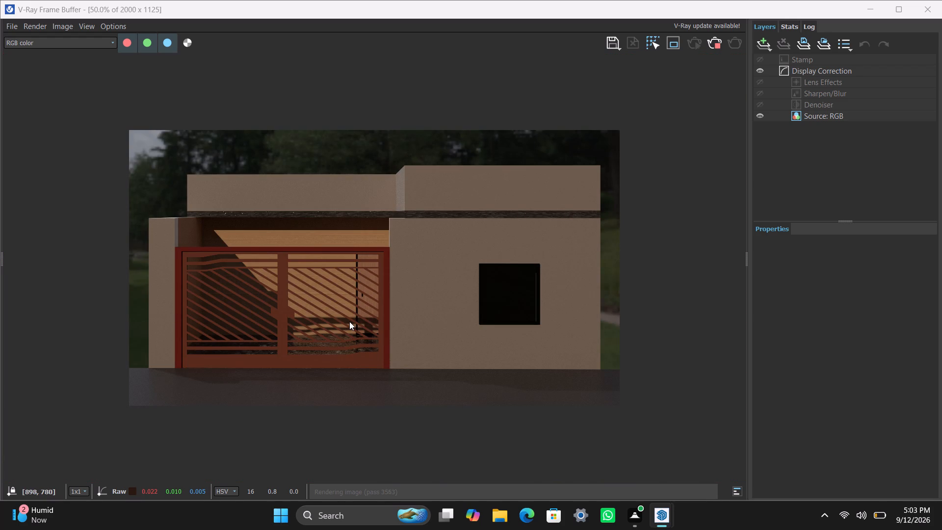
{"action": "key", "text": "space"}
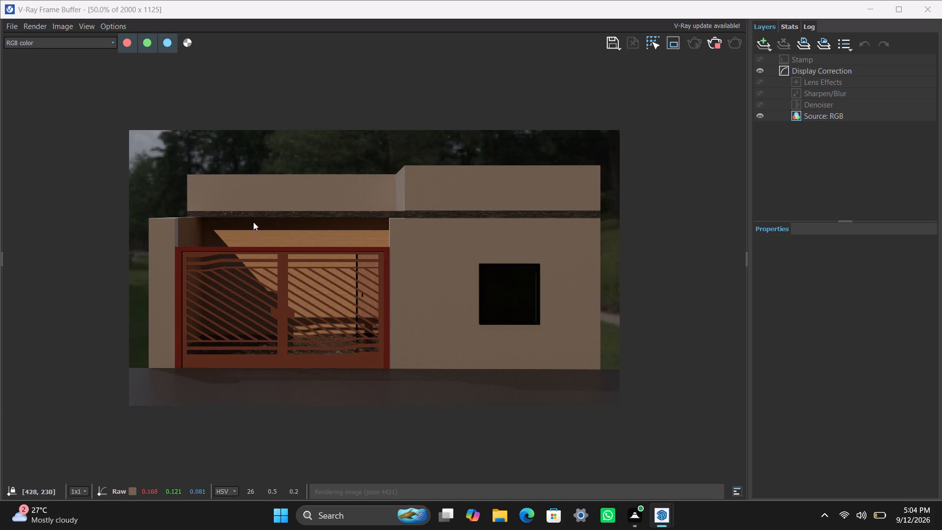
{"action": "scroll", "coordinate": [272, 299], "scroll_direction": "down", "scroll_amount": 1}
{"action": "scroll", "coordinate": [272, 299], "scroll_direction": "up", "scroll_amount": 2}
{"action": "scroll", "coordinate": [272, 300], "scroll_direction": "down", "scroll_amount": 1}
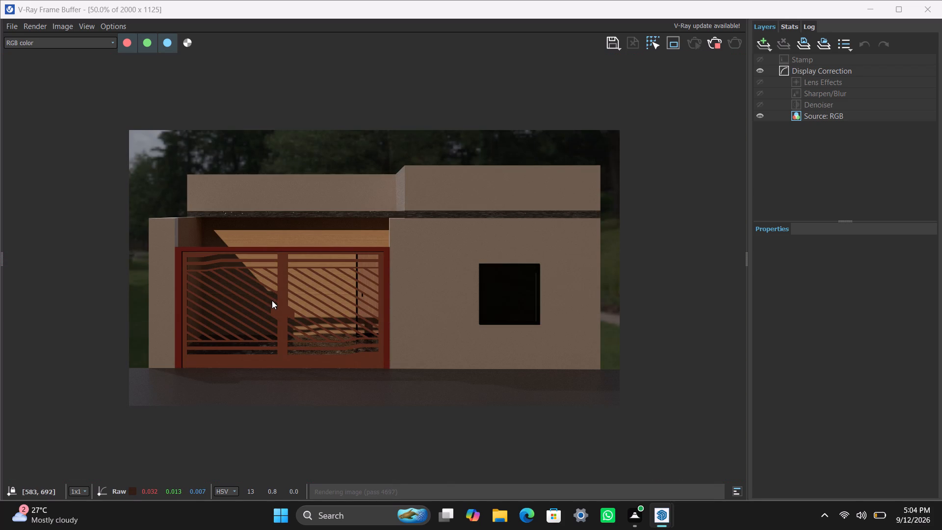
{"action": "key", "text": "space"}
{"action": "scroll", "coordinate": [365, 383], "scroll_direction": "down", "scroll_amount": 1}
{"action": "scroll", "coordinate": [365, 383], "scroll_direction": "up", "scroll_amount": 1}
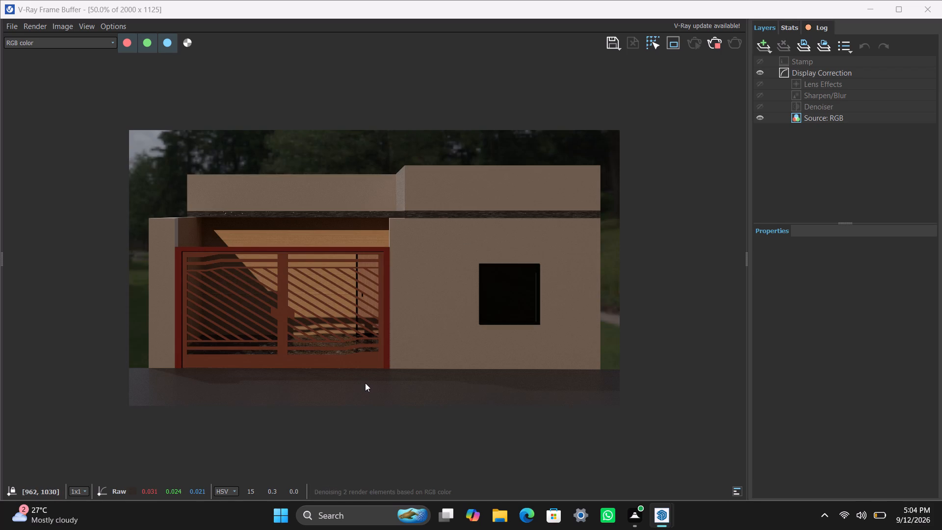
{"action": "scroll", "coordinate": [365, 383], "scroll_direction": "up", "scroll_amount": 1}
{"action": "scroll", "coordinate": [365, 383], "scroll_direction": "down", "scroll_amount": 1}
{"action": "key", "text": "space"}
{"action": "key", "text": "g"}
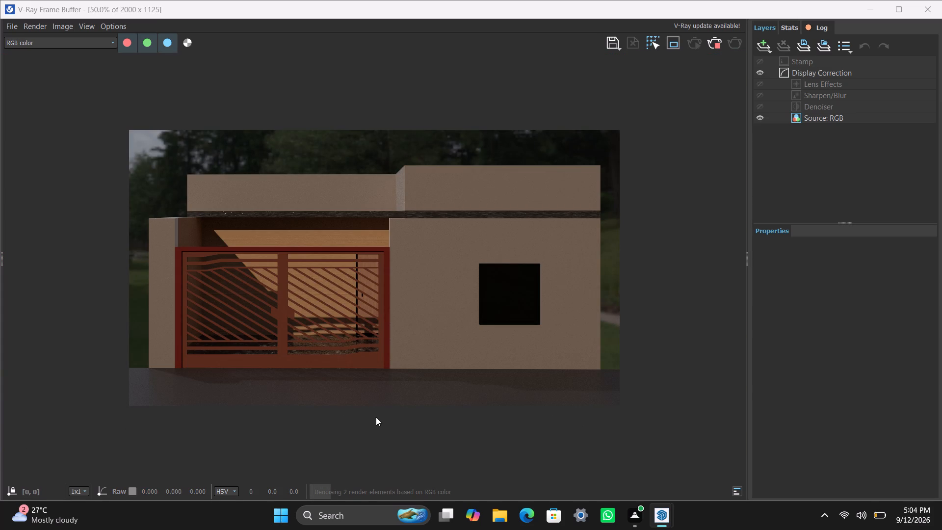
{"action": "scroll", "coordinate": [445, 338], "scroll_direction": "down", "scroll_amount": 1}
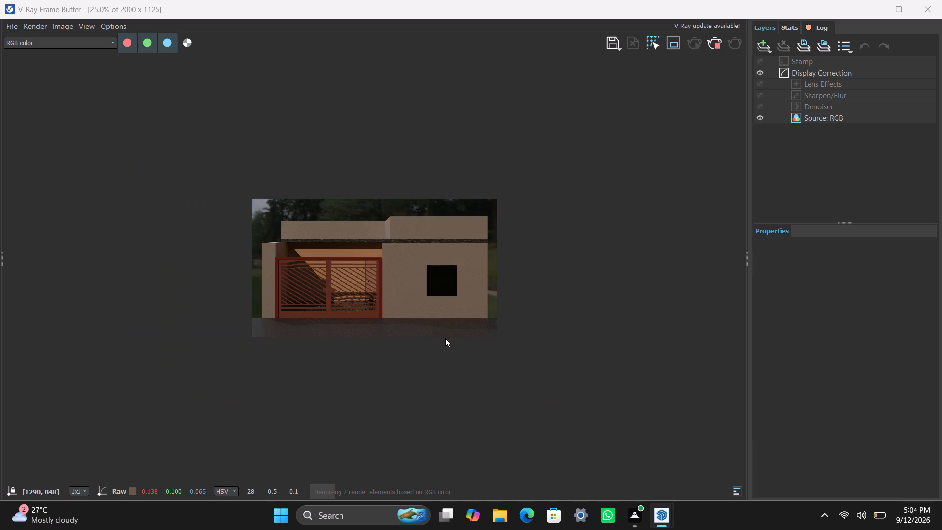
Examine the full facade render at several magnifications while denoising runs, checking the gate, plaster walls and window opening.
{"action": "scroll", "coordinate": [445, 338], "scroll_direction": "up", "scroll_amount": 2}
{"action": "scroll", "coordinate": [433, 346], "scroll_direction": "down", "scroll_amount": 1}
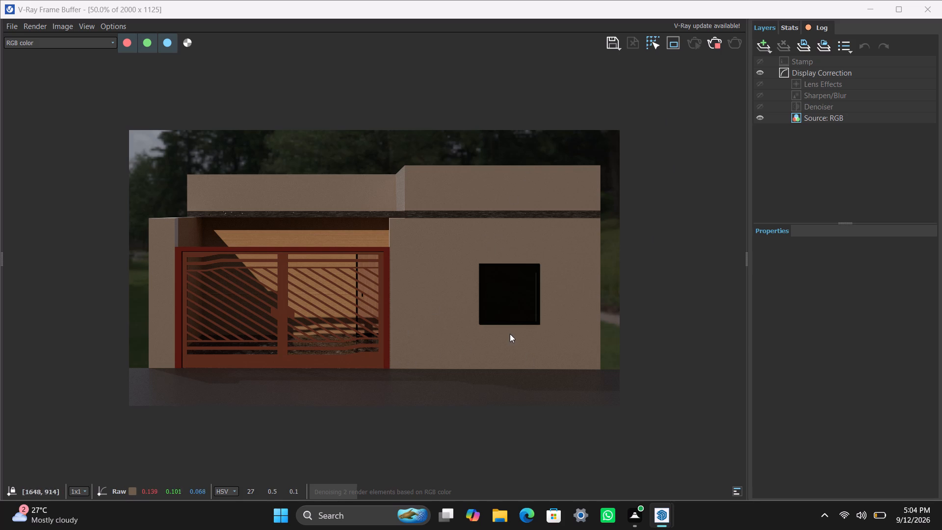
{"action": "scroll", "coordinate": [509, 332], "scroll_direction": "down", "scroll_amount": 1}
{"action": "scroll", "coordinate": [509, 326], "scroll_direction": "up", "scroll_amount": 1}
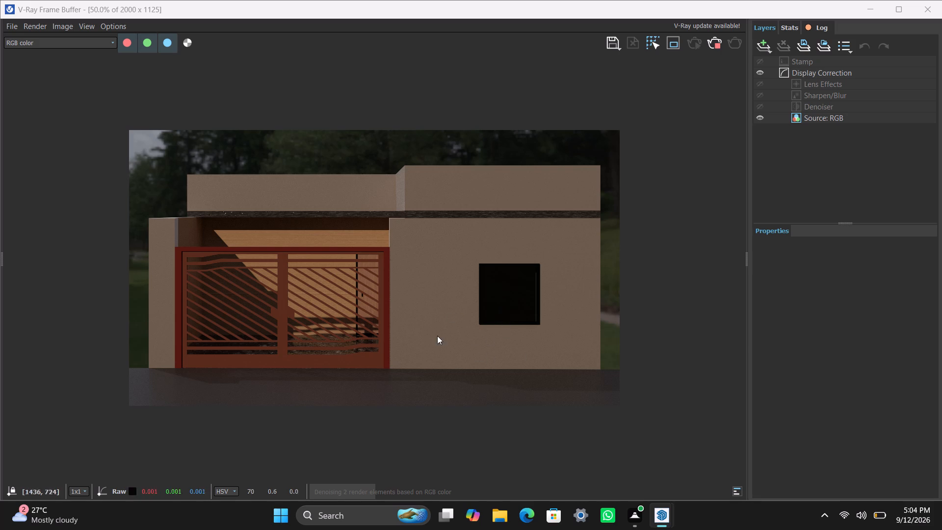
{"action": "scroll", "coordinate": [457, 373], "scroll_direction": "down", "scroll_amount": 1}
{"action": "scroll", "coordinate": [460, 373], "scroll_direction": "up", "scroll_amount": 1}
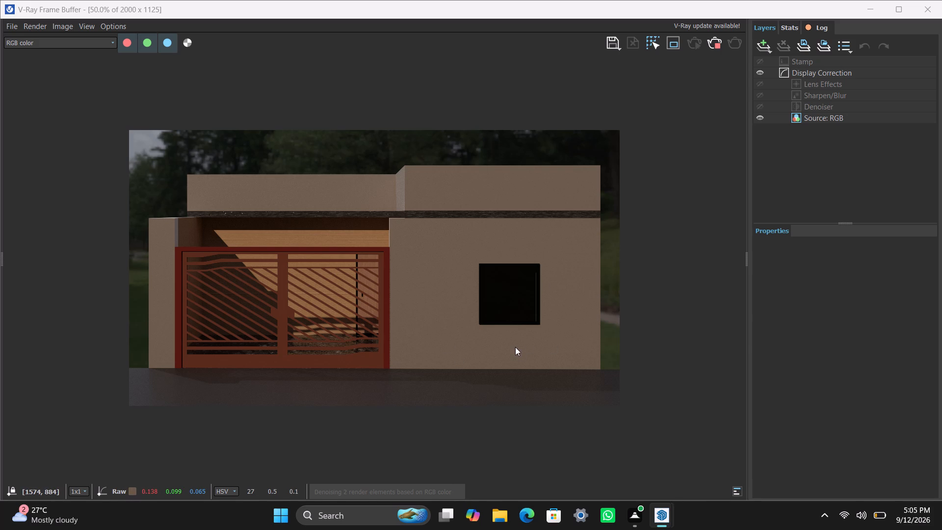
{"action": "scroll", "coordinate": [515, 347], "scroll_direction": "down", "scroll_amount": 1}
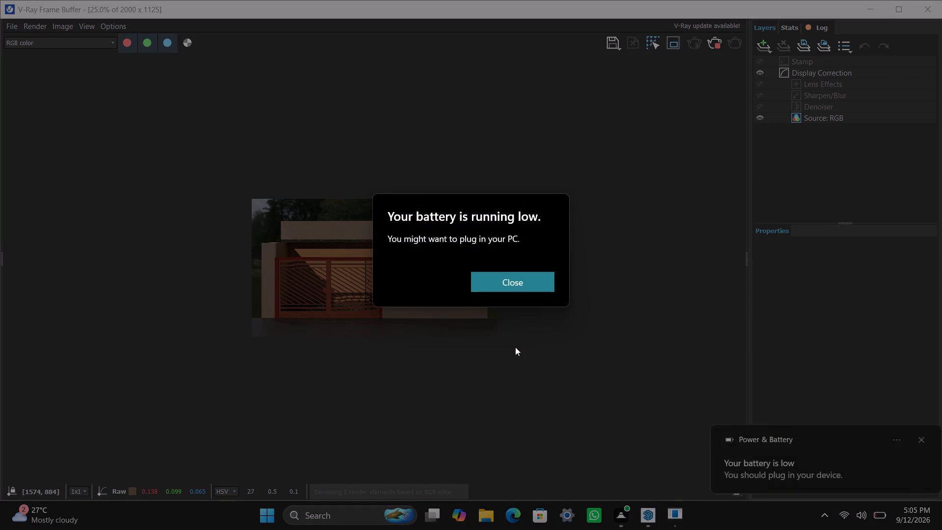
Dismiss the low-battery notice covering the render.
{"action": "scroll", "coordinate": [515, 347], "scroll_direction": "up", "scroll_amount": 1}
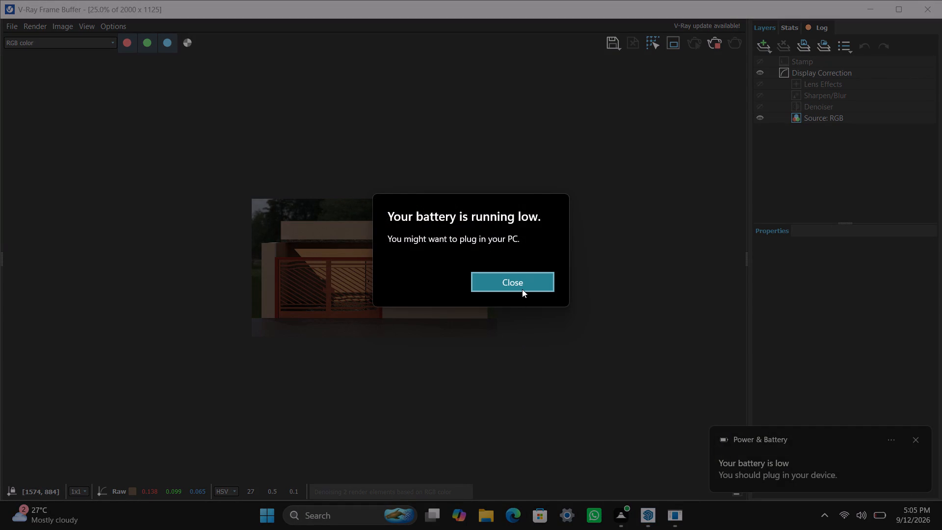
{"action": "left_click", "coordinate": [526, 285]}
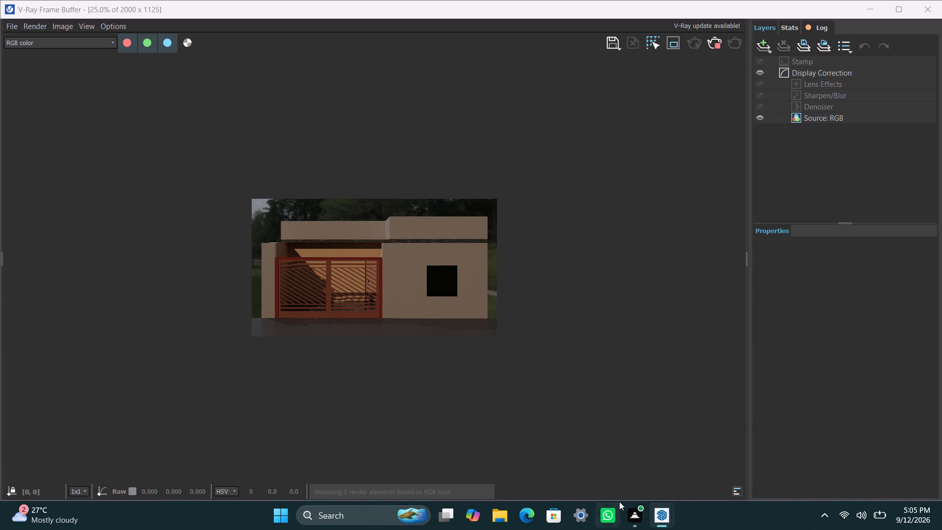
Examine the facade render again during denoising, checking the roof parapet, the gate and the wall beside it.
{"action": "scroll", "coordinate": [542, 509], "scroll_direction": "up", "scroll_amount": 1}
{"action": "scroll", "coordinate": [359, 261], "scroll_direction": "up", "scroll_amount": 2}
{"action": "scroll", "coordinate": [363, 264], "scroll_direction": "down", "scroll_amount": 1}
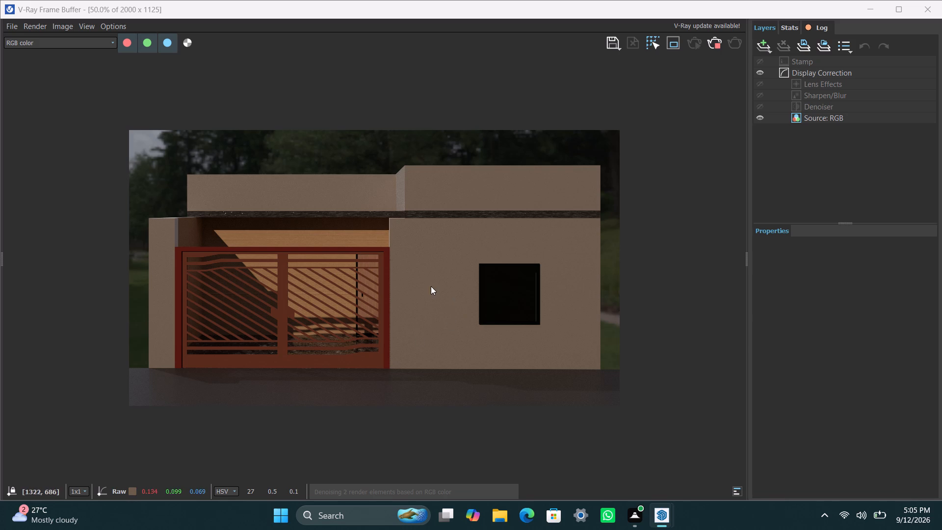
{"action": "scroll", "coordinate": [431, 285], "scroll_direction": "down", "scroll_amount": 1}
{"action": "scroll", "coordinate": [429, 291], "scroll_direction": "up", "scroll_amount": 1}
{"action": "scroll", "coordinate": [388, 326], "scroll_direction": "down", "scroll_amount": 1}
{"action": "scroll", "coordinate": [388, 326], "scroll_direction": "up", "scroll_amount": 1}
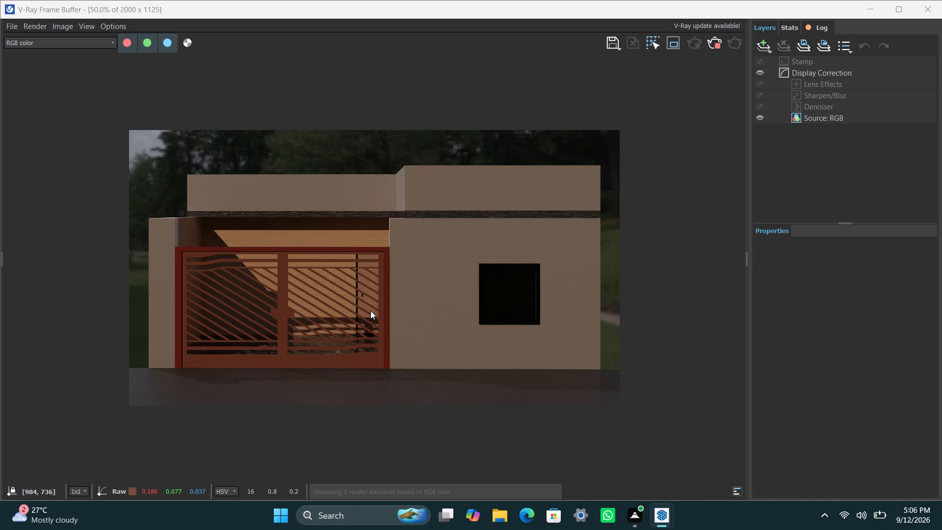
{"action": "scroll", "coordinate": [407, 322], "scroll_direction": "down", "scroll_amount": 1}
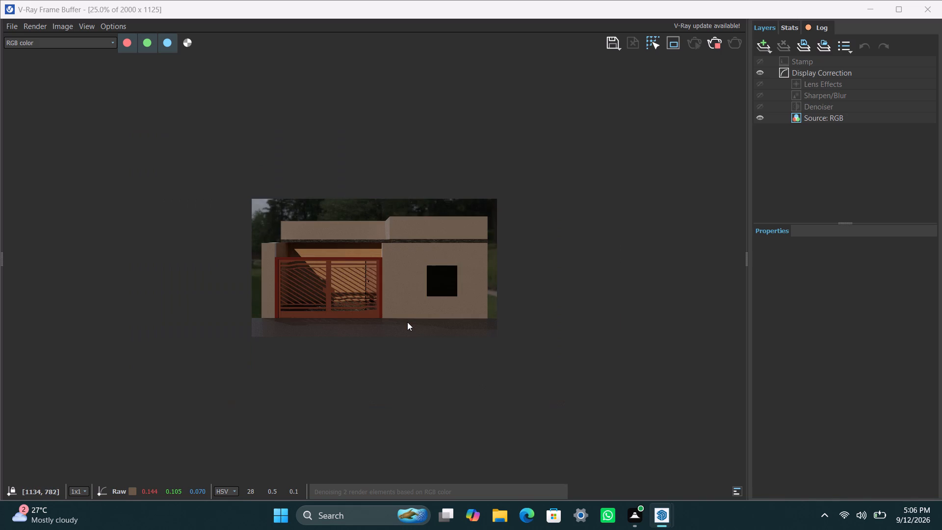
{"action": "scroll", "coordinate": [407, 322], "scroll_direction": "up", "scroll_amount": 1}
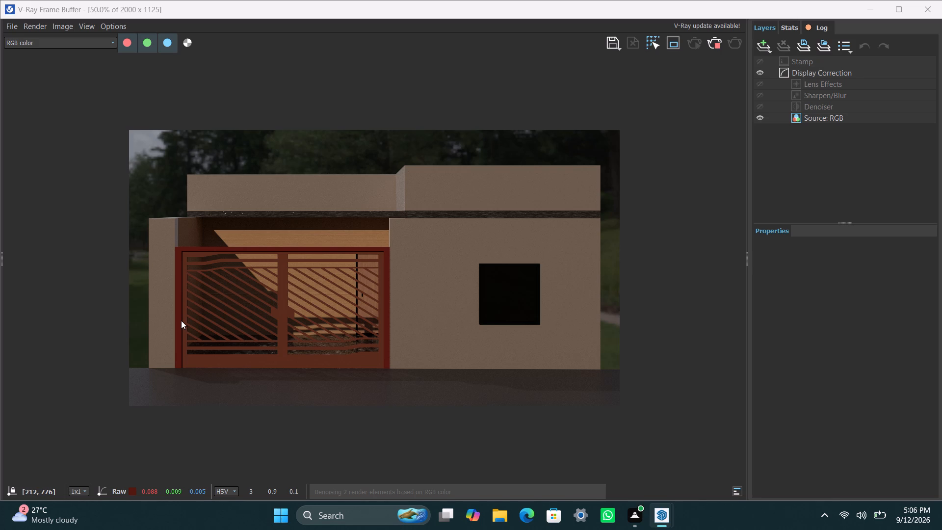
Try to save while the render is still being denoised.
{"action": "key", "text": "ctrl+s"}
Examine the render close up and in full, checking the gate bars, porch interior, plaster wall and ground in front.
{"action": "scroll", "coordinate": [312, 345], "scroll_direction": "down", "scroll_amount": 1}
{"action": "scroll", "coordinate": [316, 335], "scroll_direction": "up", "scroll_amount": 2}
{"action": "scroll", "coordinate": [318, 339], "scroll_direction": "down", "scroll_amount": 2}
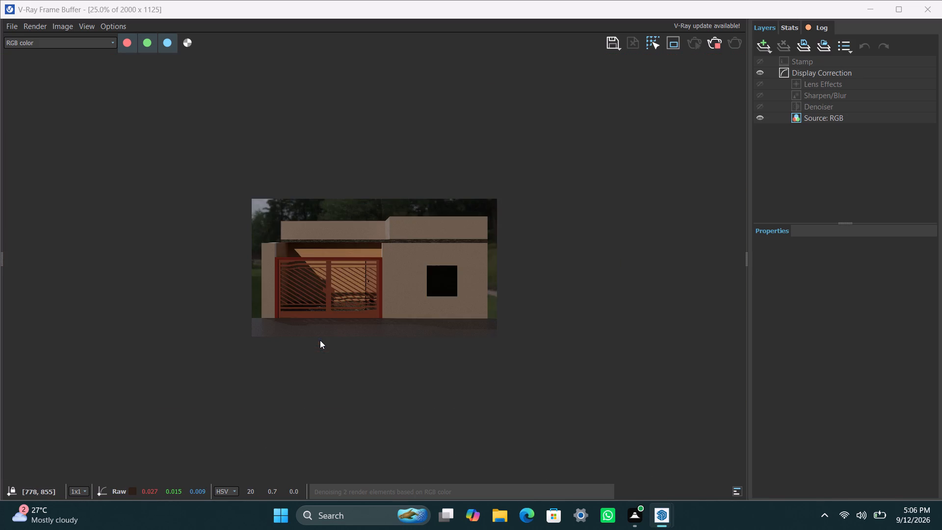
{"action": "scroll", "coordinate": [320, 340], "scroll_direction": "up", "scroll_amount": 1}
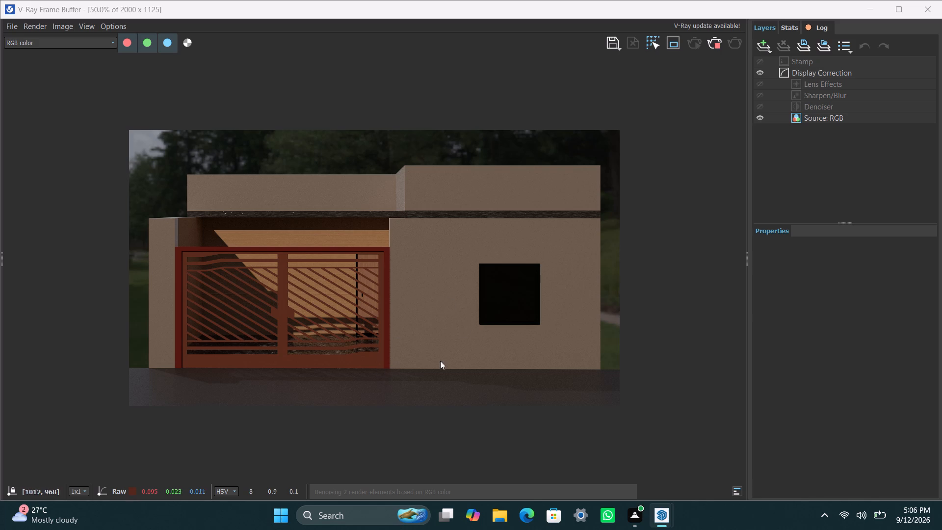
{"action": "scroll", "coordinate": [359, 362], "scroll_direction": "up", "scroll_amount": 1}
{"action": "scroll", "coordinate": [358, 361], "scroll_direction": "down", "scroll_amount": 1}
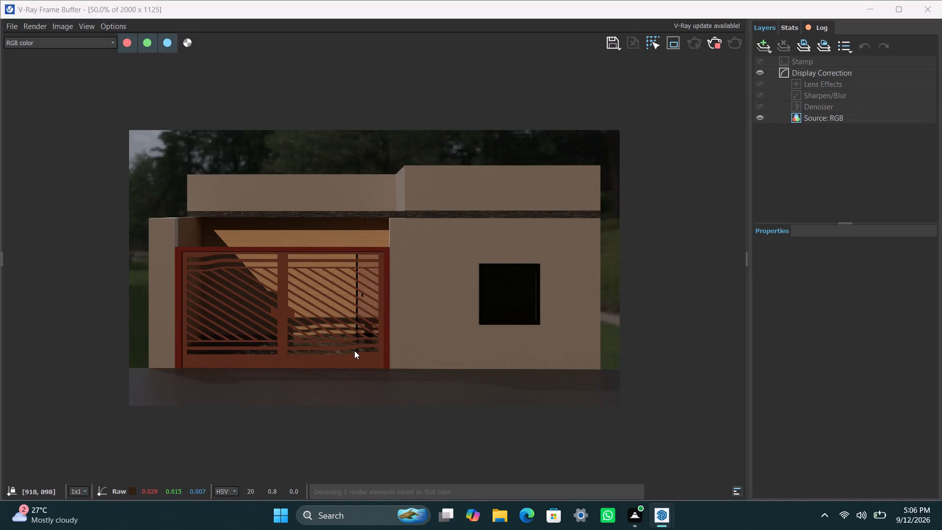
{"action": "scroll", "coordinate": [354, 350], "scroll_direction": "down", "scroll_amount": 2}
{"action": "scroll", "coordinate": [354, 350], "scroll_direction": "up", "scroll_amount": 3}
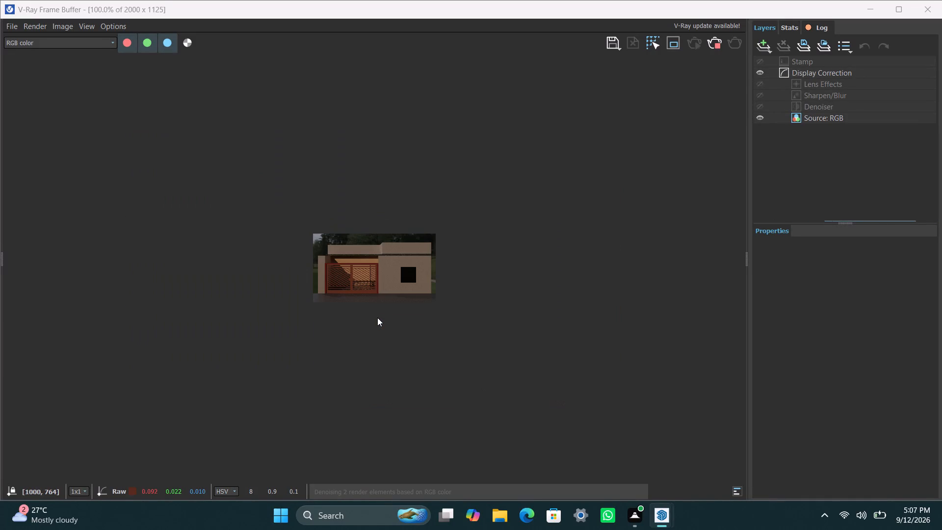
{"action": "scroll", "coordinate": [392, 301], "scroll_direction": "up", "scroll_amount": 1}
{"action": "scroll", "coordinate": [434, 269], "scroll_direction": "down", "scroll_amount": 2}
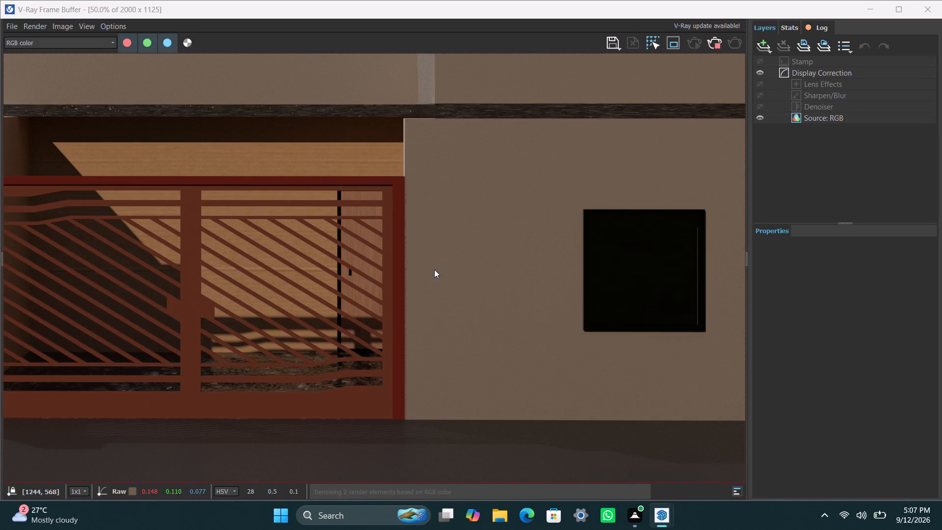
{"action": "scroll", "coordinate": [434, 269], "scroll_direction": "down", "scroll_amount": 1}
{"action": "scroll", "coordinate": [435, 269], "scroll_direction": "up", "scroll_amount": 1}
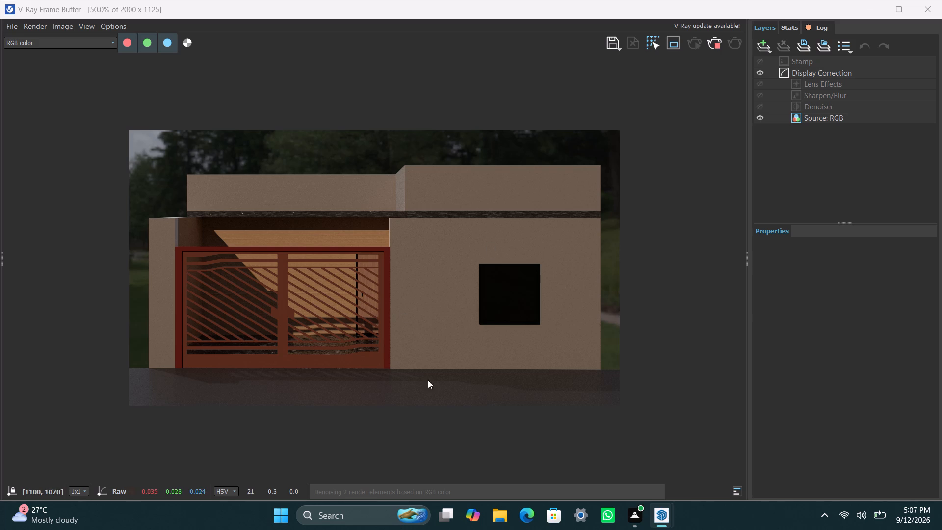
{"action": "scroll", "coordinate": [437, 360], "scroll_direction": "down", "scroll_amount": 1}
{"action": "scroll", "coordinate": [437, 360], "scroll_direction": "up", "scroll_amount": 1}
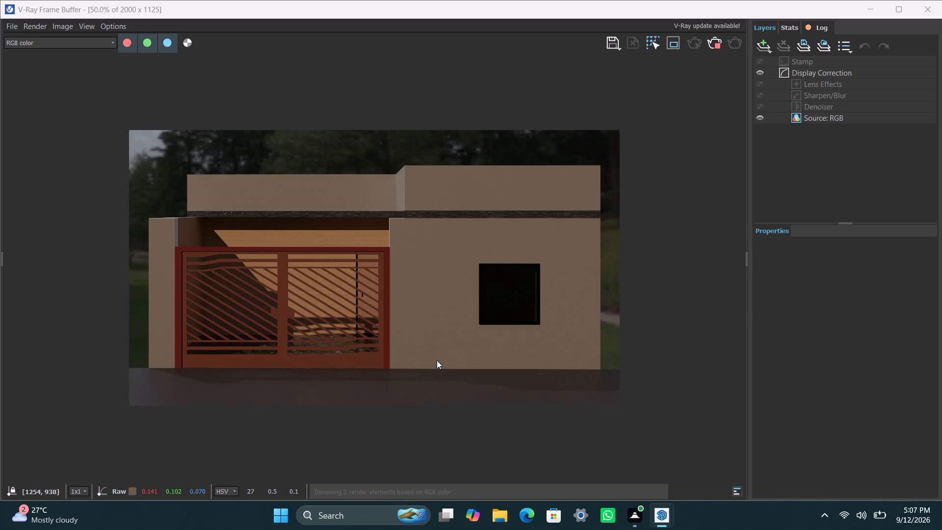
Examine the window opening and surrounding plaster wall close up, and review the whole facade composition.
{"action": "key", "text": "space"}
{"action": "scroll", "coordinate": [510, 275], "scroll_direction": "up", "scroll_amount": 1}
{"action": "scroll", "coordinate": [510, 275], "scroll_direction": "down", "scroll_amount": 1}
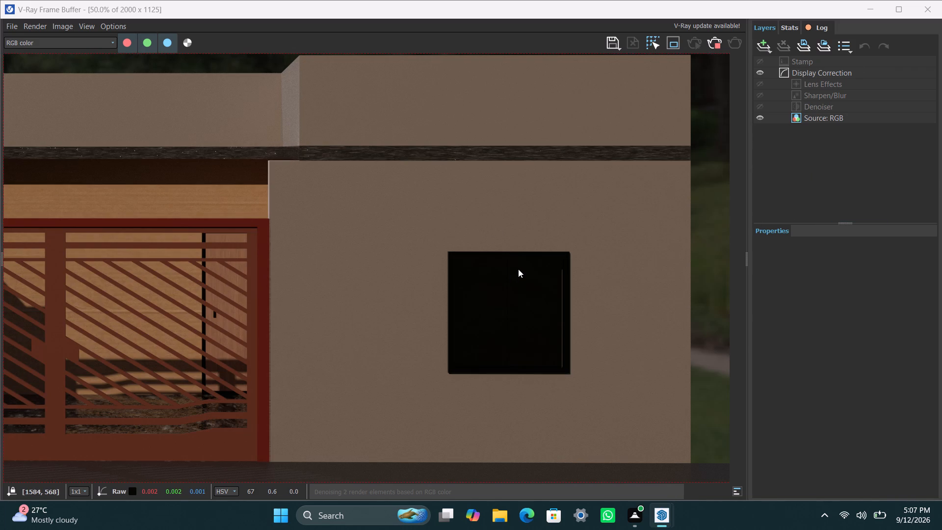
{"action": "key", "text": "space"}
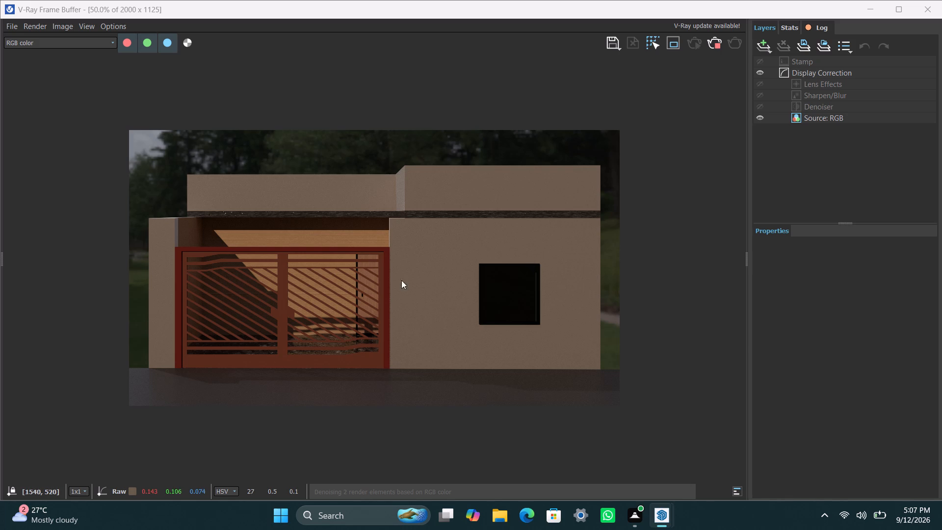
{"action": "scroll", "coordinate": [470, 283], "scroll_direction": "down", "scroll_amount": 1}
{"action": "scroll", "coordinate": [471, 289], "scroll_direction": "up", "scroll_amount": 1}
{"action": "scroll", "coordinate": [471, 289], "scroll_direction": "down", "scroll_amount": 2}
{"action": "scroll", "coordinate": [471, 285], "scroll_direction": "up", "scroll_amount": 2}
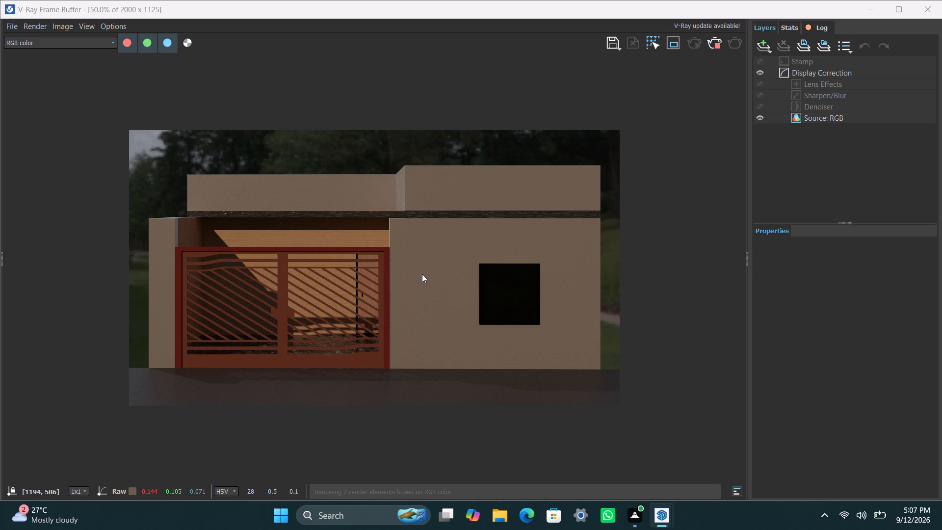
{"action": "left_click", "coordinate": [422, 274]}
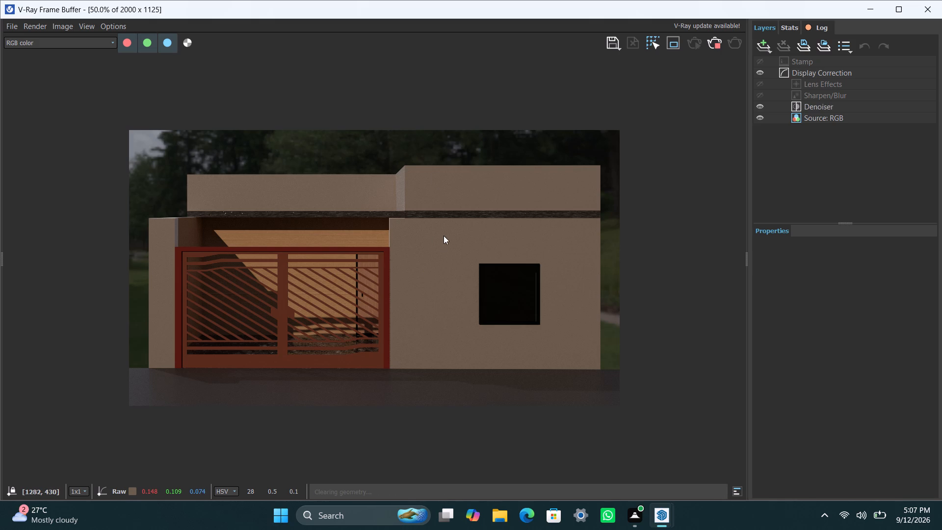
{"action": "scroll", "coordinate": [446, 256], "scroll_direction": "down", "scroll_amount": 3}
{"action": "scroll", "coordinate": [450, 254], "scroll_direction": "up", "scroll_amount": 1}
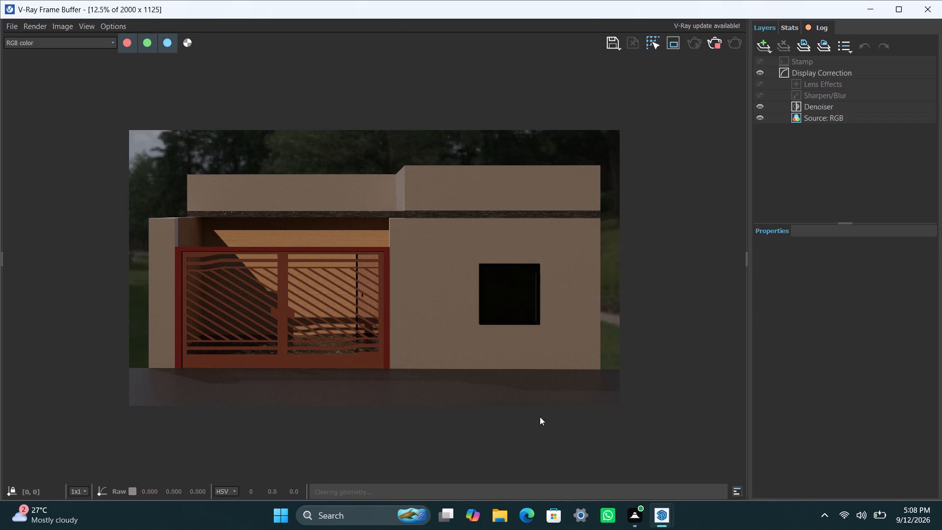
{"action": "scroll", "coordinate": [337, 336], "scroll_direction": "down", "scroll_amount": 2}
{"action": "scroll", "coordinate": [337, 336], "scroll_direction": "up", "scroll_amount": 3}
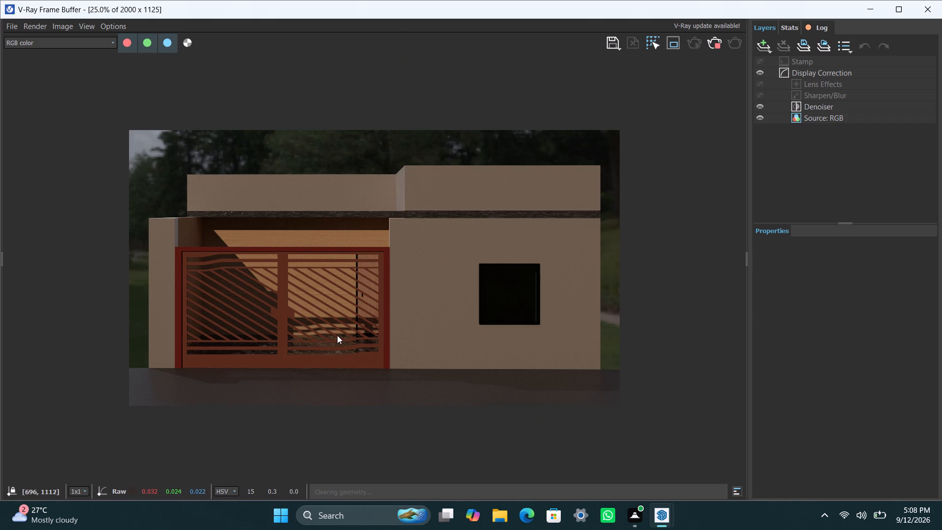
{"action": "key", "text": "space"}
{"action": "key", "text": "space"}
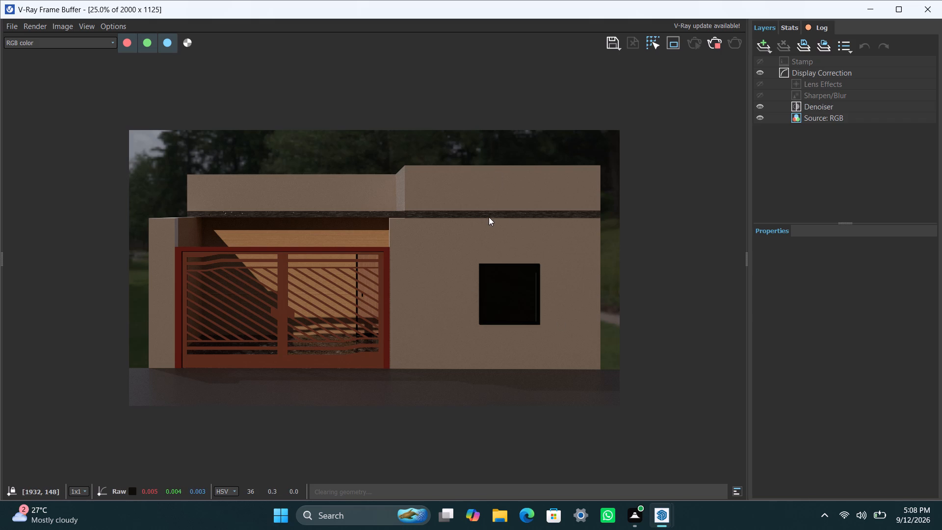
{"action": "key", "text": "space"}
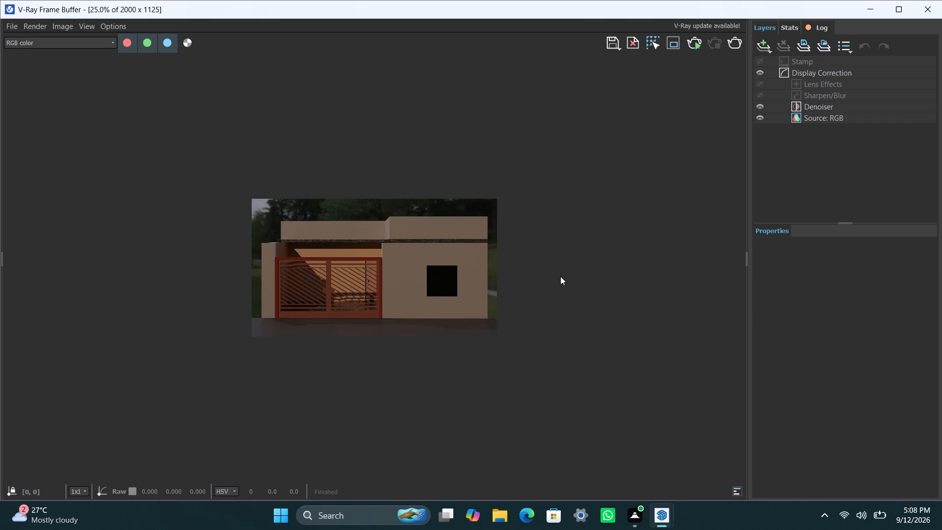
Examine the finished, denoised render, checking the porch, gate and facade as a whole.
{"action": "scroll", "coordinate": [323, 312], "scroll_direction": "up", "scroll_amount": 2}
{"action": "scroll", "coordinate": [338, 239], "scroll_direction": "down", "scroll_amount": 2}
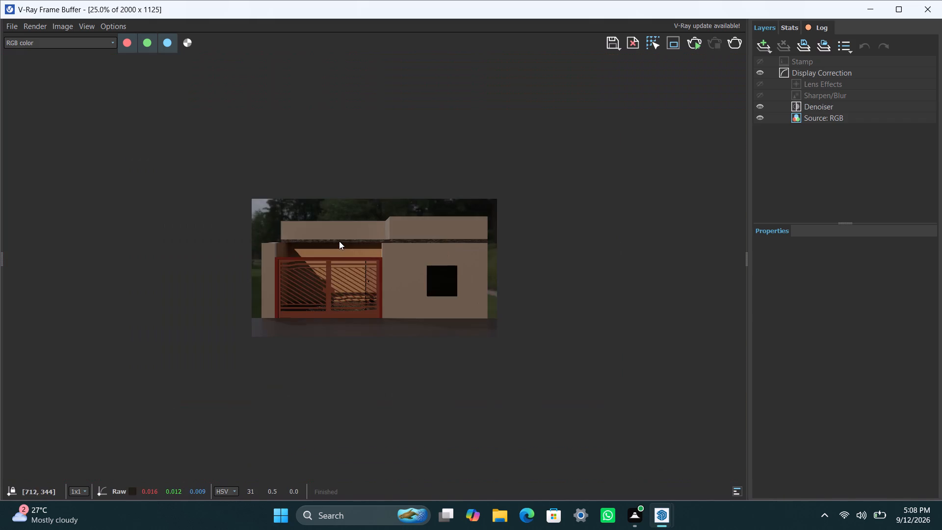
{"action": "scroll", "coordinate": [339, 241], "scroll_direction": "up", "scroll_amount": 2}
{"action": "scroll", "coordinate": [340, 240], "scroll_direction": "down", "scroll_amount": 1}
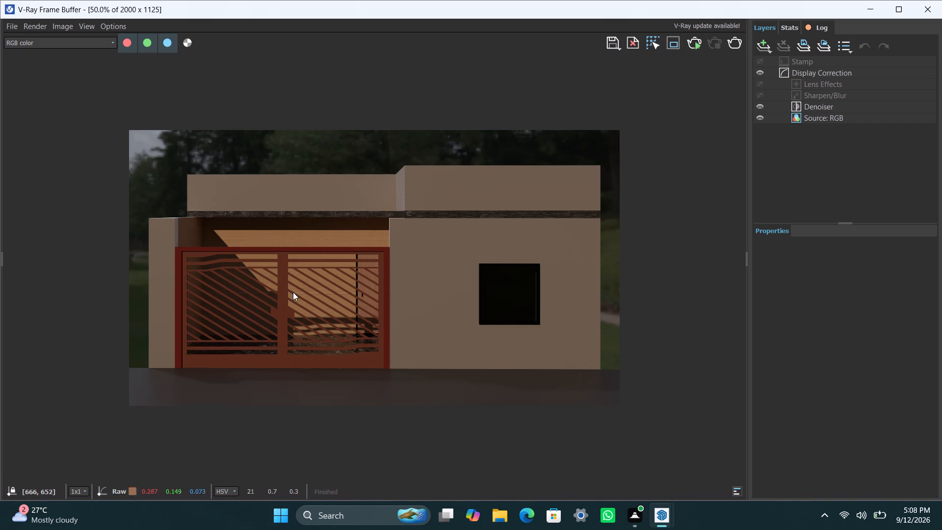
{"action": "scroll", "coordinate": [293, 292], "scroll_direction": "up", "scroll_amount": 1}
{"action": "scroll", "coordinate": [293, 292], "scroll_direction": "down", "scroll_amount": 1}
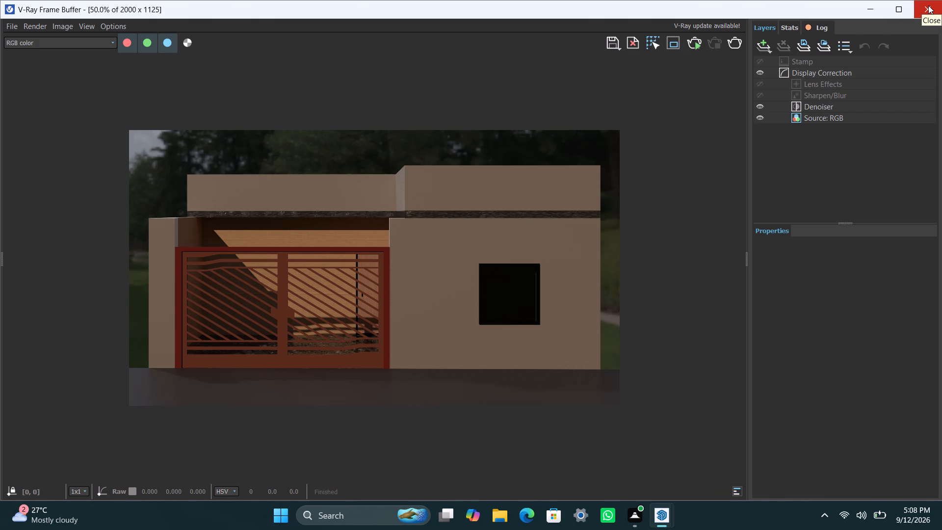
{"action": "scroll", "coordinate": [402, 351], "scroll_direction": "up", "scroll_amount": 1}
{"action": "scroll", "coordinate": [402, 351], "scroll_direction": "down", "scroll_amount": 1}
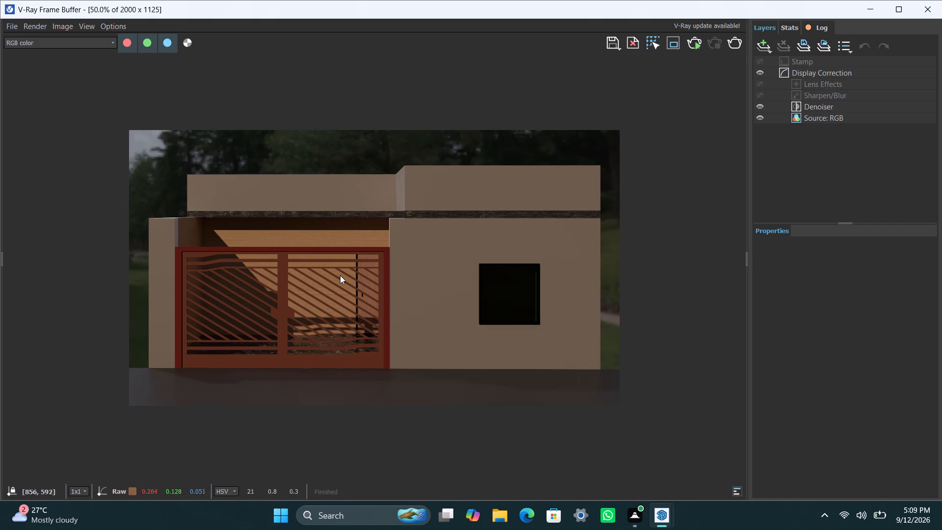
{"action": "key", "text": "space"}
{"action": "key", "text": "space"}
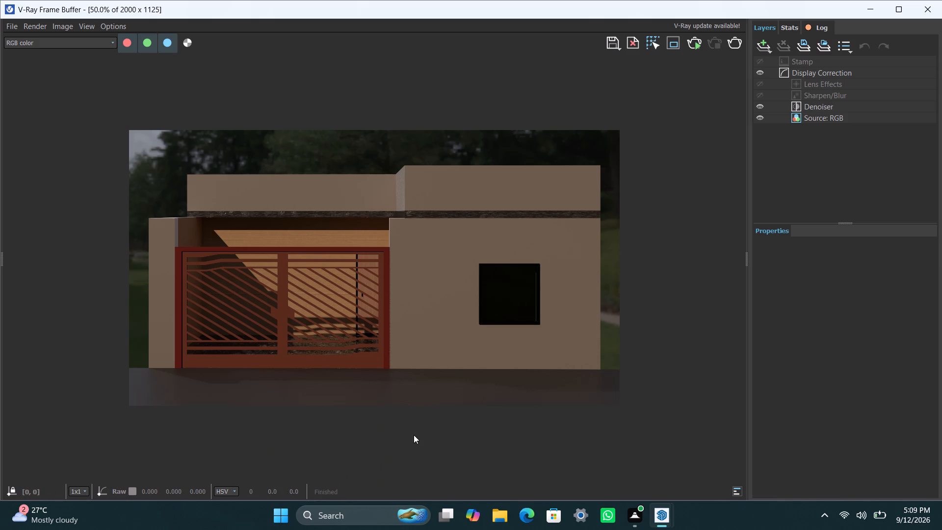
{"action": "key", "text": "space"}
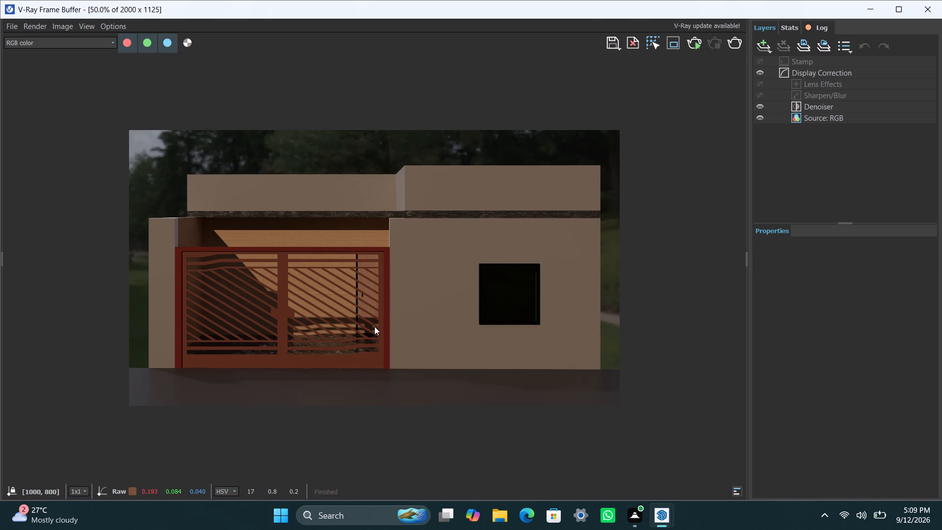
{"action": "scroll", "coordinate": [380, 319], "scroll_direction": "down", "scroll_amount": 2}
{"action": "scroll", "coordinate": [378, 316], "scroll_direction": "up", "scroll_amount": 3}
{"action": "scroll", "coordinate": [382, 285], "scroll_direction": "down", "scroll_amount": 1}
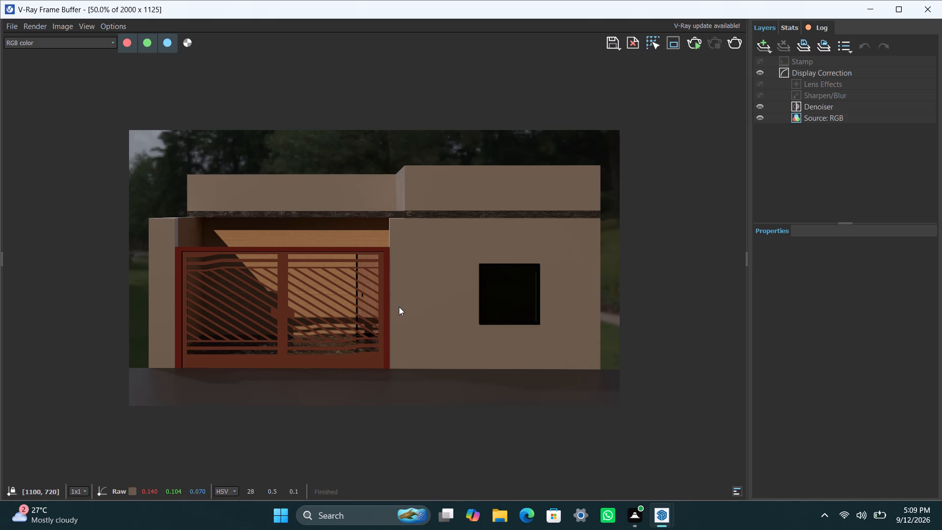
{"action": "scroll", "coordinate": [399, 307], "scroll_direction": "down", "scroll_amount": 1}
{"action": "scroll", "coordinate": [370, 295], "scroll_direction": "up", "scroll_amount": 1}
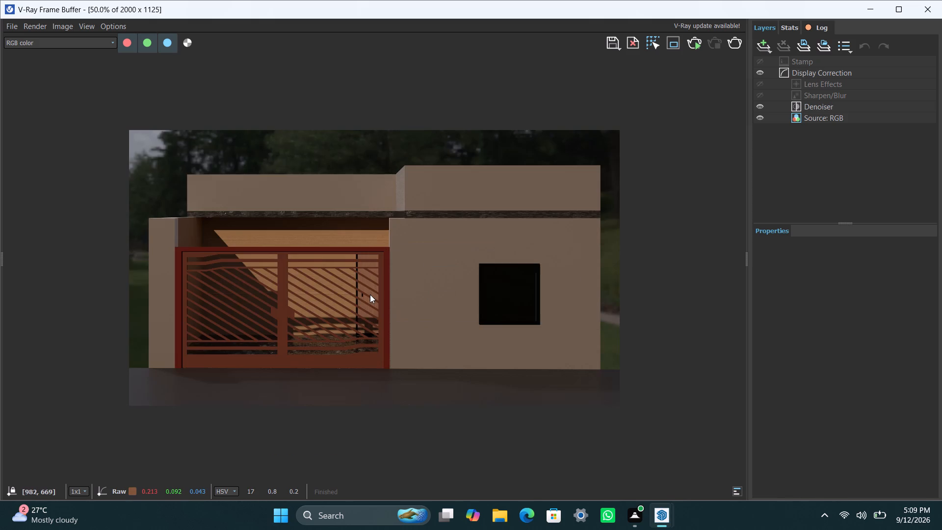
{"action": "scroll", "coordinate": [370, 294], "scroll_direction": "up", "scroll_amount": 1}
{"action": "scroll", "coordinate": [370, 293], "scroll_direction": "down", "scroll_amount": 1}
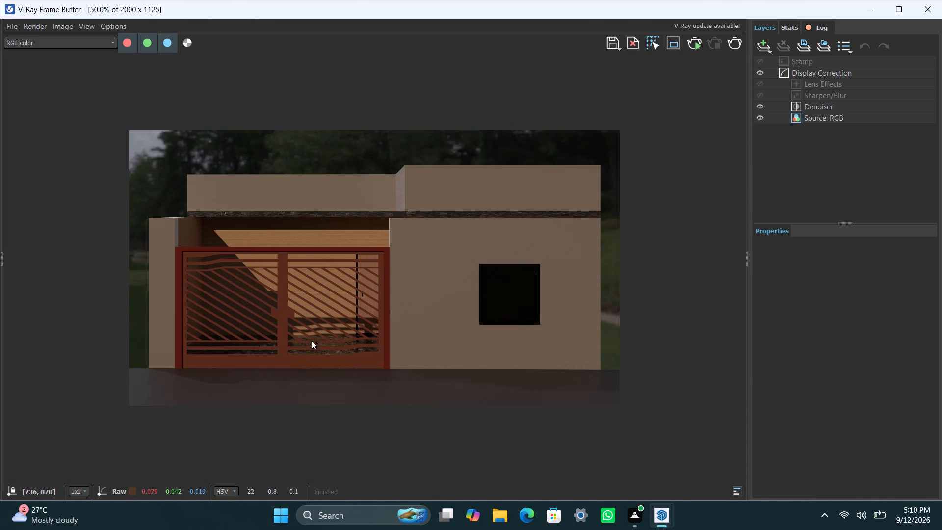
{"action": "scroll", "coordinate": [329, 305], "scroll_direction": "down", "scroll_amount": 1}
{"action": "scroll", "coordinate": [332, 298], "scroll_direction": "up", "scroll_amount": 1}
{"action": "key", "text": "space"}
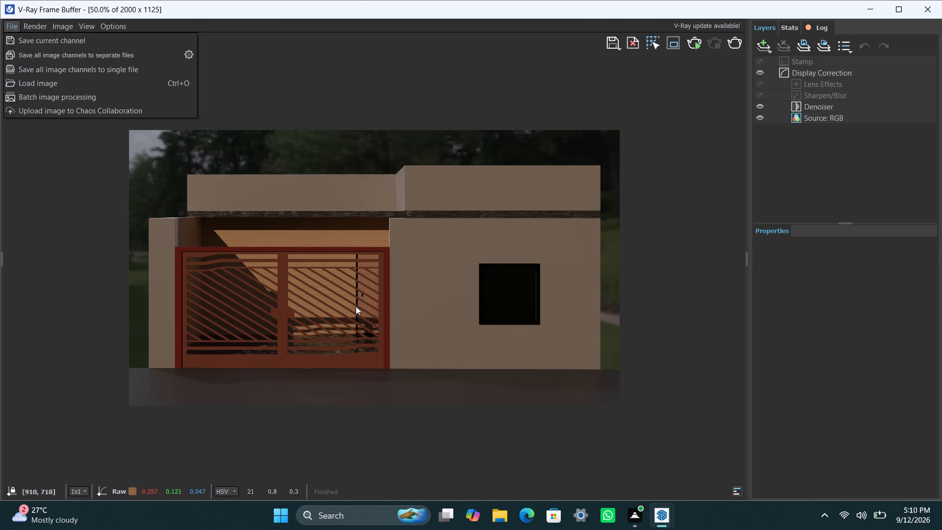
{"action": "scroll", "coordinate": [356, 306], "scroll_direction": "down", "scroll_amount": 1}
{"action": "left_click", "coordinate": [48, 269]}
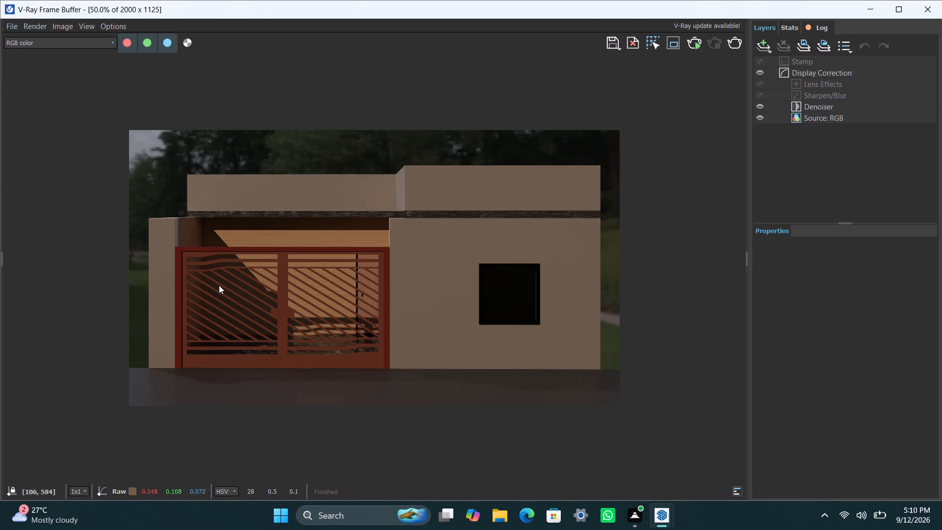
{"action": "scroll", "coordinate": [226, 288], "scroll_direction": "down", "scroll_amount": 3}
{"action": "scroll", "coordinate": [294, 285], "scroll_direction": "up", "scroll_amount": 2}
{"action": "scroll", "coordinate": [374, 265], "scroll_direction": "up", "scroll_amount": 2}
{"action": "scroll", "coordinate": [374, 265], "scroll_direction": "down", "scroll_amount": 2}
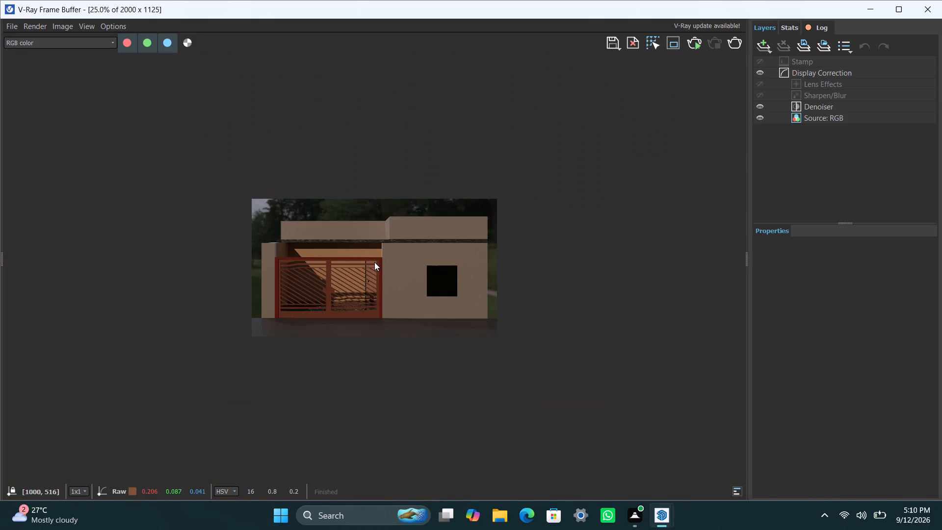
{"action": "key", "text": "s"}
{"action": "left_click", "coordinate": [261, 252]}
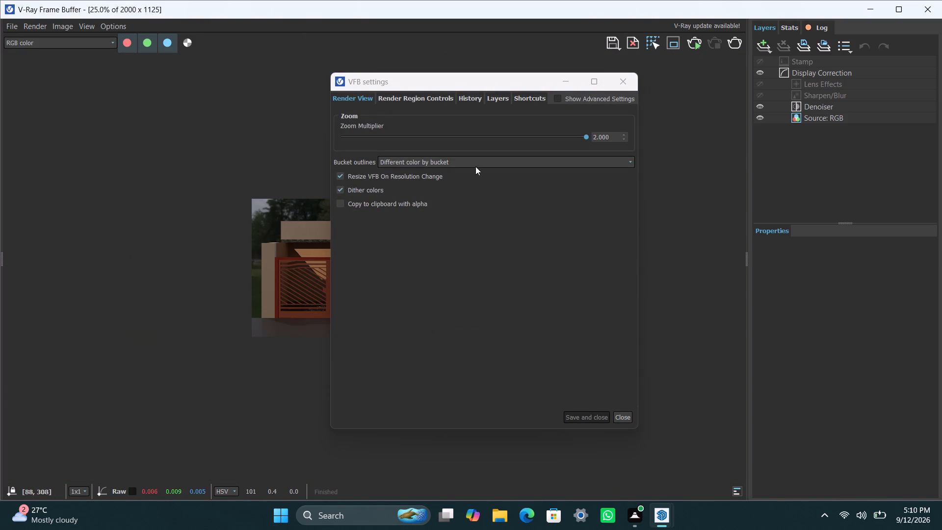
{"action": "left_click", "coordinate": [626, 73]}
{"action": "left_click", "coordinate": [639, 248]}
Examine the gate's edge and the adjoining plaster wall of the finished render close up, and review the whole facade.
{"action": "scroll", "coordinate": [426, 265], "scroll_direction": "up", "scroll_amount": 3}
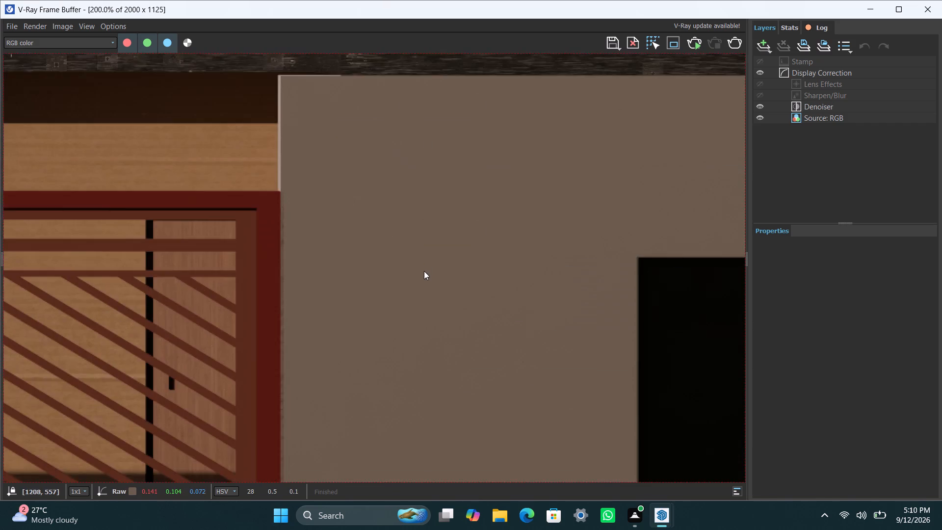
{"action": "scroll", "coordinate": [423, 271], "scroll_direction": "down", "scroll_amount": 3}
{"action": "key", "text": "a"}
{"action": "key", "text": "a"}
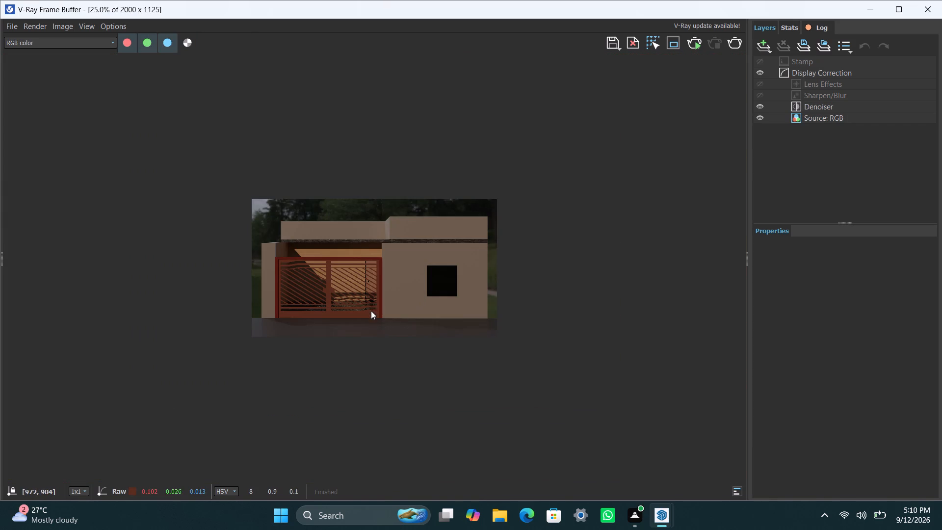
{"action": "scroll", "coordinate": [371, 311], "scroll_direction": "up", "scroll_amount": 2}
{"action": "scroll", "coordinate": [374, 311], "scroll_direction": "down", "scroll_amount": 1}
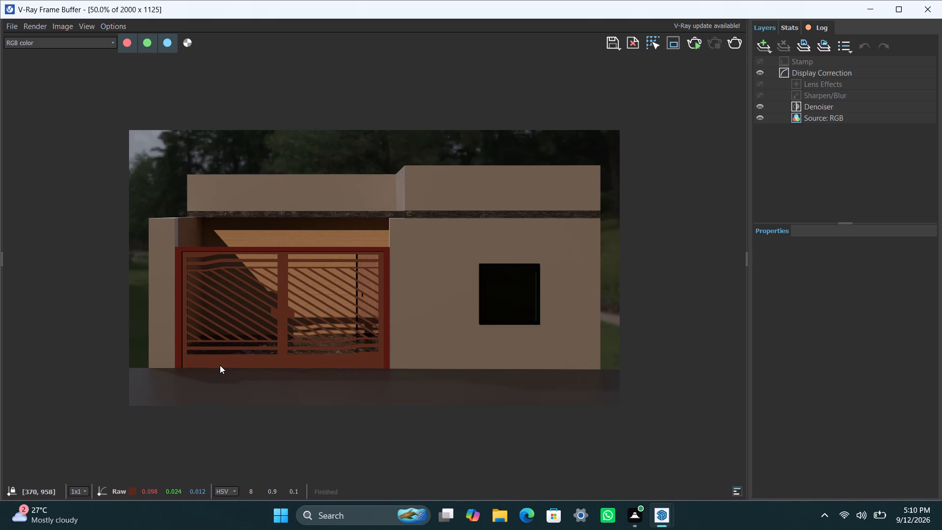
{"action": "scroll", "coordinate": [509, 349], "scroll_direction": "down", "scroll_amount": 1}
{"action": "scroll", "coordinate": [509, 349], "scroll_direction": "up", "scroll_amount": 1}
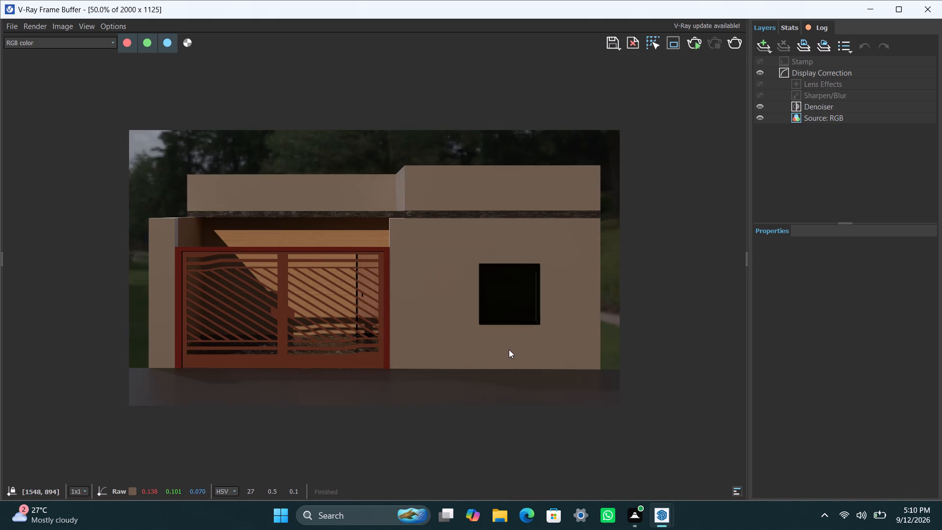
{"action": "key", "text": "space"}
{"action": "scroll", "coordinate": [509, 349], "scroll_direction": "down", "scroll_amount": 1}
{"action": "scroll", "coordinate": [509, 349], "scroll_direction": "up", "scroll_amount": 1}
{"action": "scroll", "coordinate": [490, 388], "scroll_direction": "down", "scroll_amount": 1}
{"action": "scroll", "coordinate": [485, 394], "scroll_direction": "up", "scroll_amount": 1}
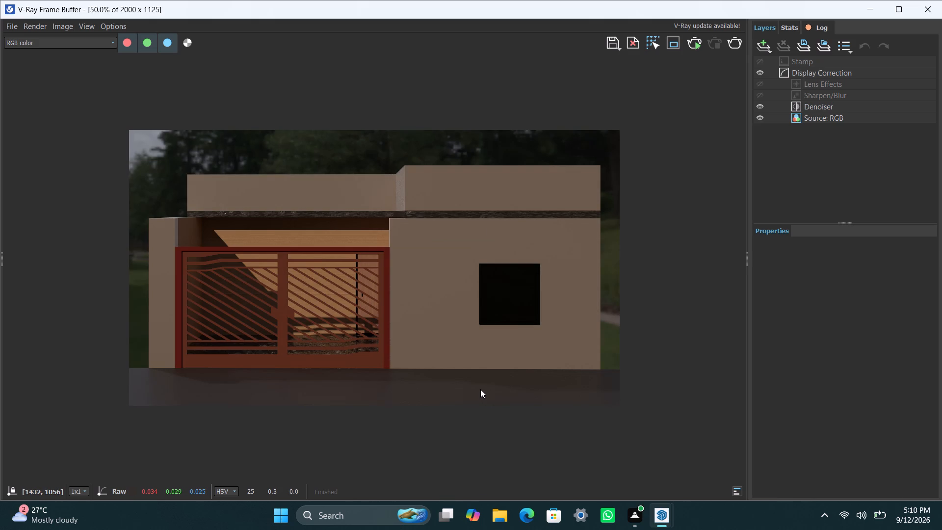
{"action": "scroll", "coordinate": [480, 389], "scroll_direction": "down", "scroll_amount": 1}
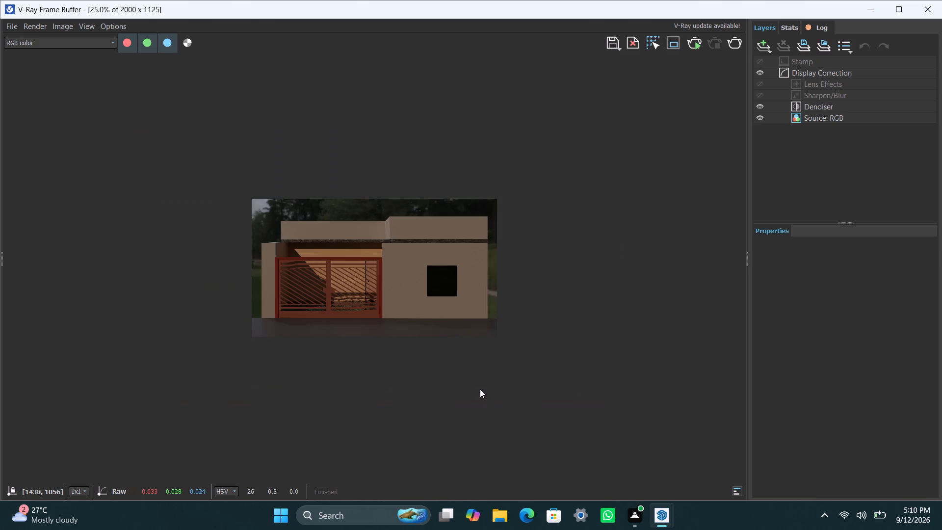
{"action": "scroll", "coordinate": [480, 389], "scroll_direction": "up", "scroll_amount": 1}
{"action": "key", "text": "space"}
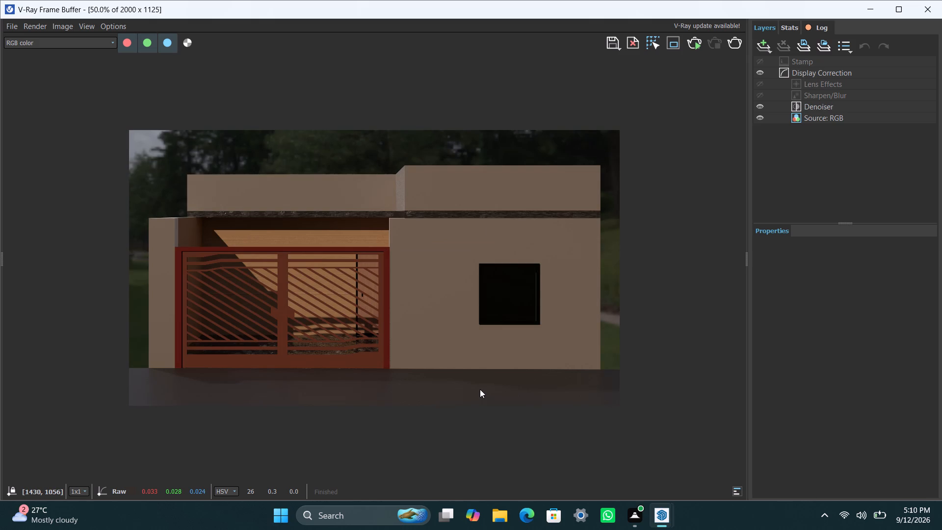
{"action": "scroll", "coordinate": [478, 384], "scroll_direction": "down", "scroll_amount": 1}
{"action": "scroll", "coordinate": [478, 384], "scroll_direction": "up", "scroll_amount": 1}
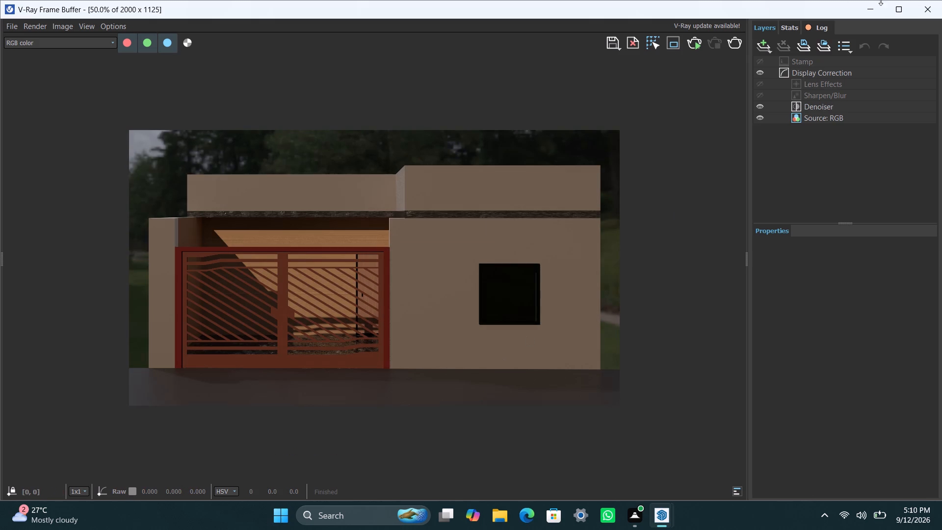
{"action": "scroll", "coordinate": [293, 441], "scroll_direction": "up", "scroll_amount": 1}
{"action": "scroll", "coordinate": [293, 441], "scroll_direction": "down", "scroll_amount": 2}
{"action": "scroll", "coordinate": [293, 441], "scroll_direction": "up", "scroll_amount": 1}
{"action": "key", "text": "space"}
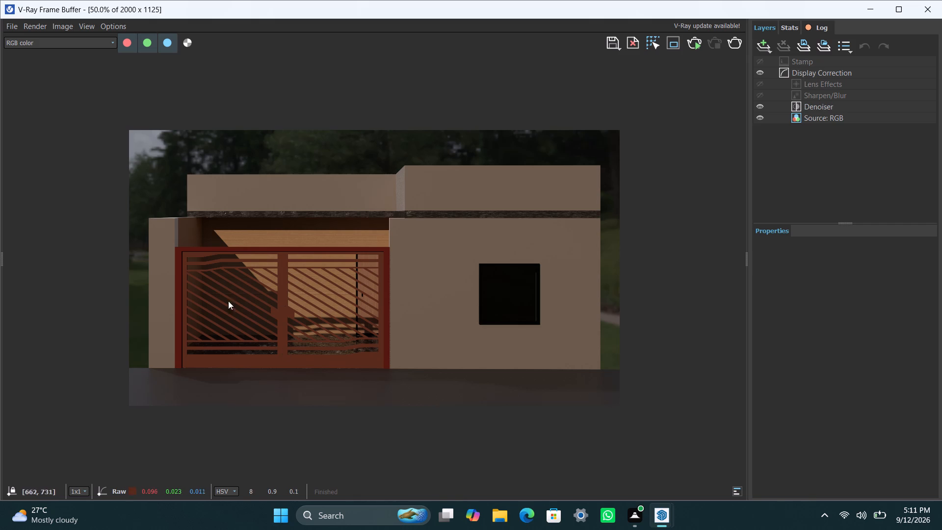
Examine the gate, plaster wall and window opening of the finished render close up and in full.
{"action": "scroll", "coordinate": [383, 329], "scroll_direction": "up", "scroll_amount": 1}
{"action": "scroll", "coordinate": [391, 330], "scroll_direction": "down", "scroll_amount": 1}
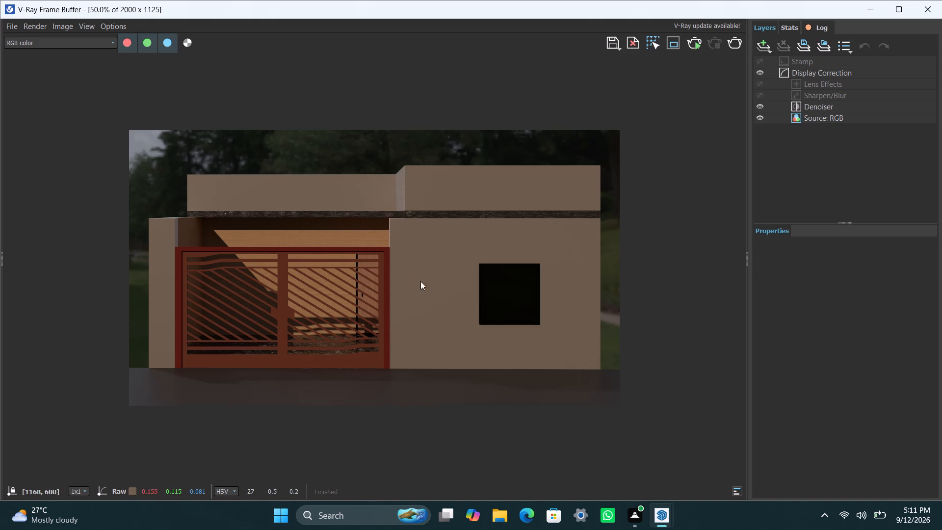
{"action": "scroll", "coordinate": [418, 289], "scroll_direction": "up", "scroll_amount": 1}
{"action": "scroll", "coordinate": [417, 289], "scroll_direction": "down", "scroll_amount": 2}
{"action": "scroll", "coordinate": [389, 312], "scroll_direction": "up", "scroll_amount": 1}
{"action": "scroll", "coordinate": [389, 295], "scroll_direction": "down", "scroll_amount": 1}
{"action": "scroll", "coordinate": [389, 292], "scroll_direction": "up", "scroll_amount": 2}
{"action": "scroll", "coordinate": [389, 290], "scroll_direction": "down", "scroll_amount": 1}
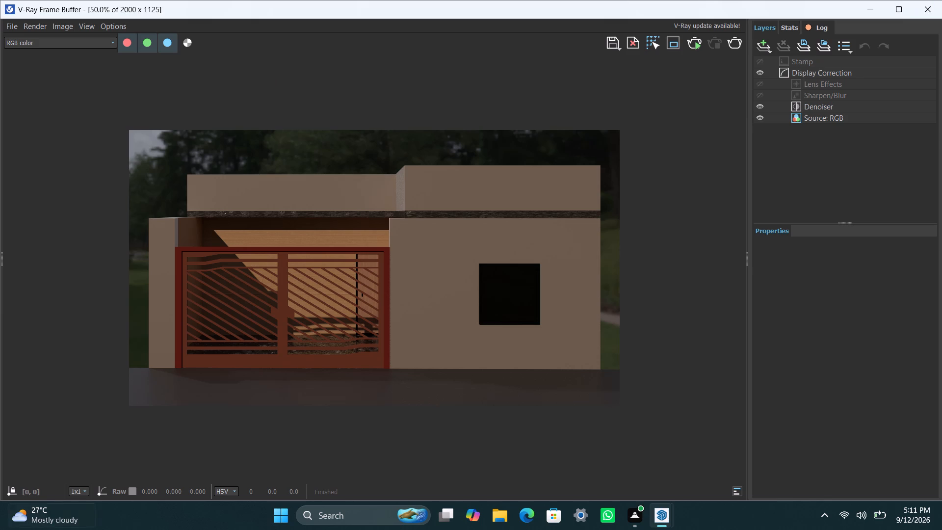
{"action": "scroll", "coordinate": [234, 303], "scroll_direction": "down", "scroll_amount": 1}
{"action": "scroll", "coordinate": [250, 288], "scroll_direction": "up", "scroll_amount": 1}
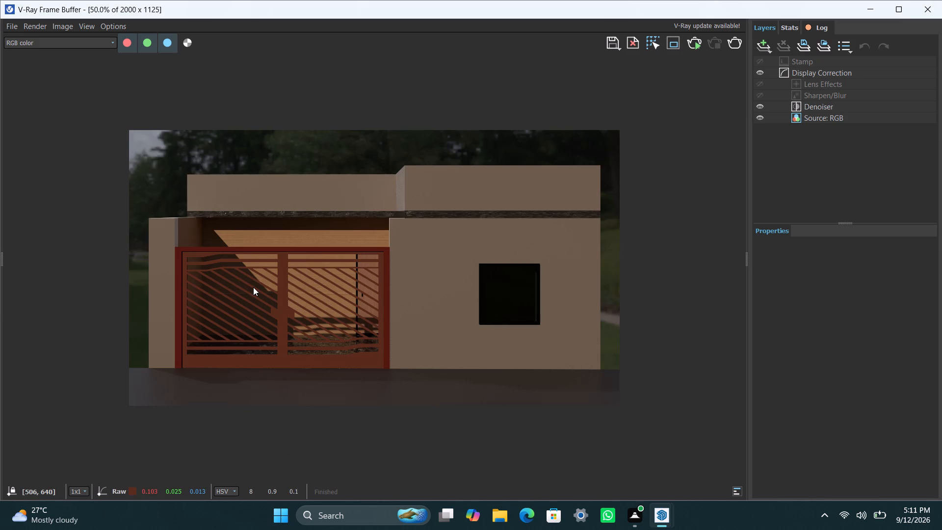
{"action": "scroll", "coordinate": [403, 330], "scroll_direction": "up", "scroll_amount": 1}
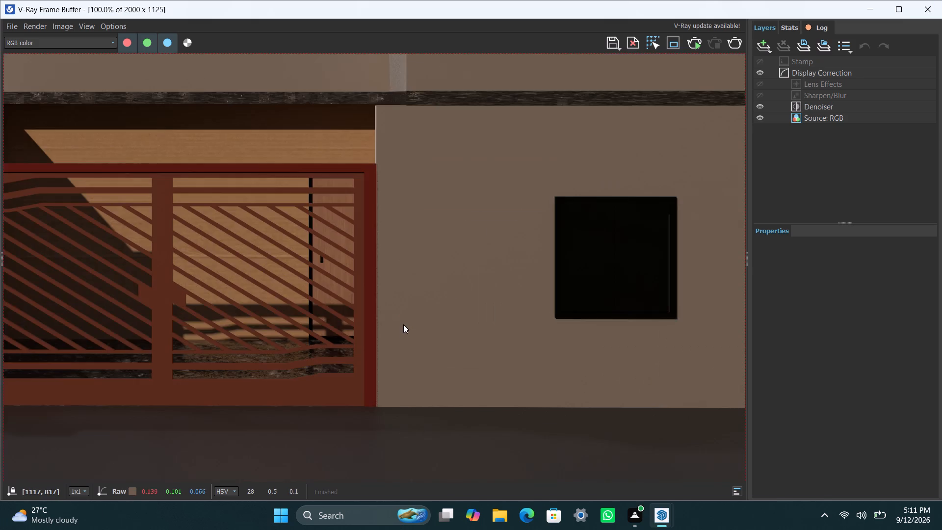
{"action": "scroll", "coordinate": [403, 324], "scroll_direction": "down", "scroll_amount": 1}
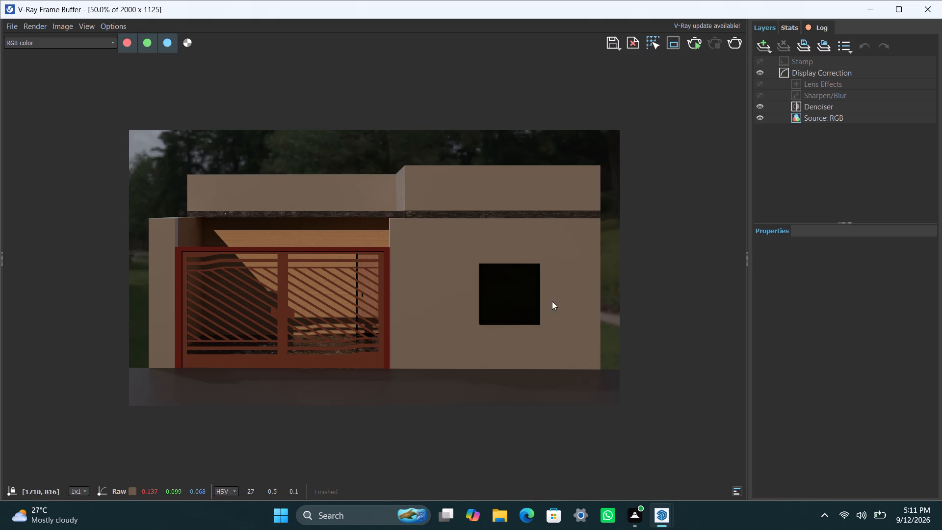
{"action": "scroll", "coordinate": [311, 339], "scroll_direction": "up", "scroll_amount": 1}
{"action": "scroll", "coordinate": [313, 339], "scroll_direction": "down", "scroll_amount": 1}
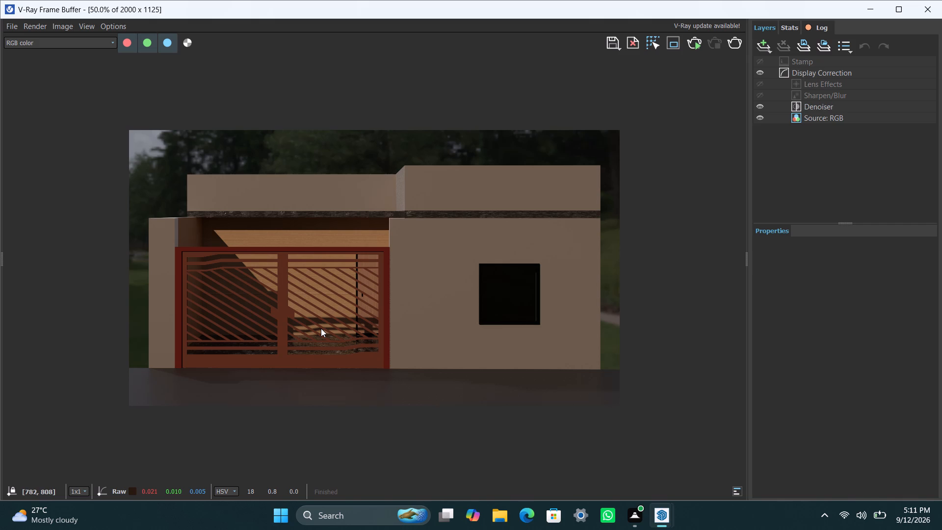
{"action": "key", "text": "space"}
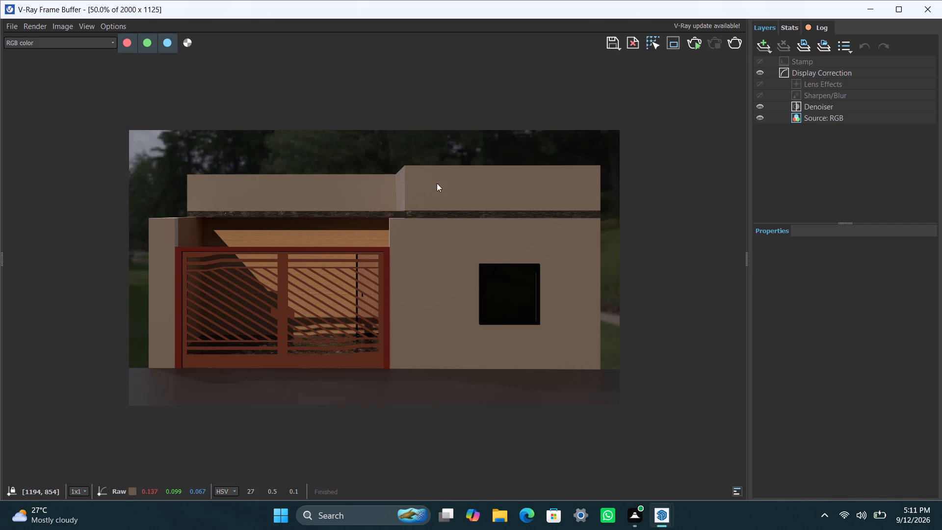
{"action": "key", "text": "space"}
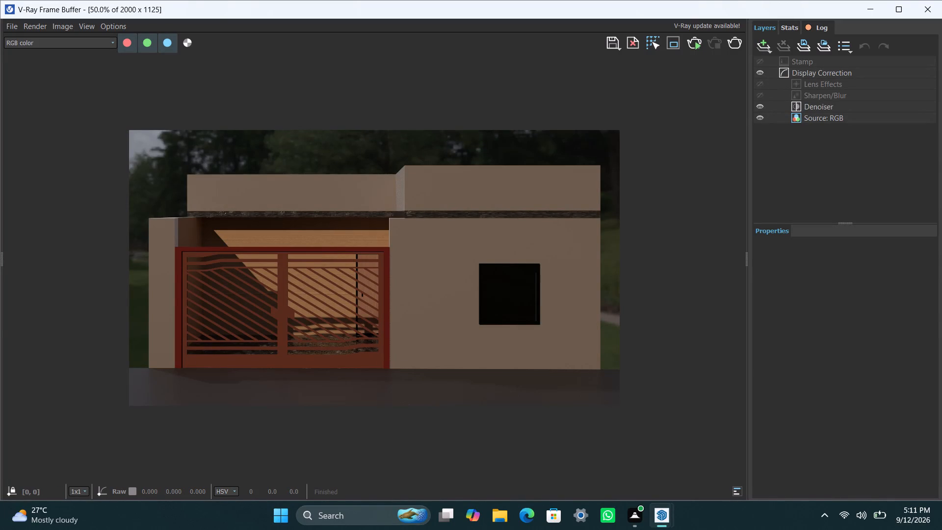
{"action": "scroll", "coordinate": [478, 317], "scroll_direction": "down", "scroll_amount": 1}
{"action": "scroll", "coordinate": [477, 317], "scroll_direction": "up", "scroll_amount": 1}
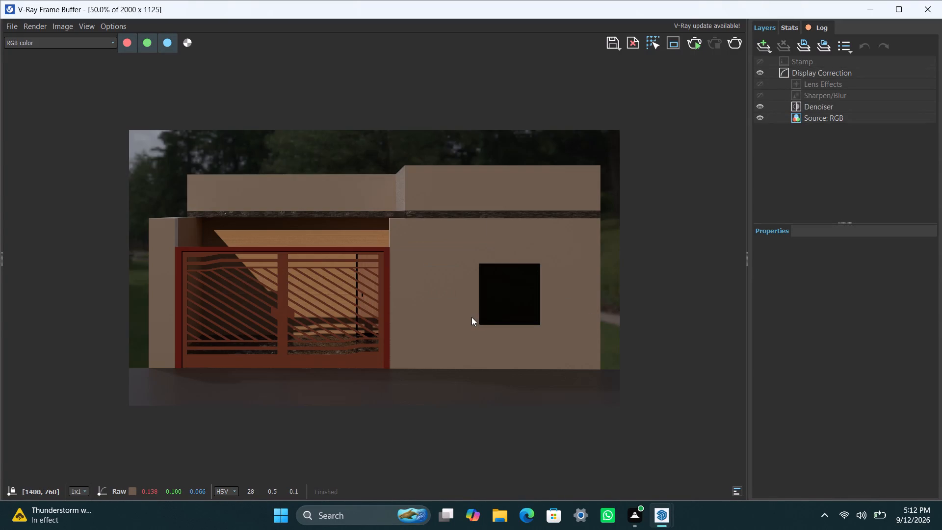
Examine the gate and the base of the adjoining plaster wall in the finished render, close up and in full.
{"action": "key", "text": "space"}
{"action": "scroll", "coordinate": [450, 340], "scroll_direction": "down", "scroll_amount": 1}
{"action": "scroll", "coordinate": [450, 340], "scroll_direction": "up", "scroll_amount": 1}
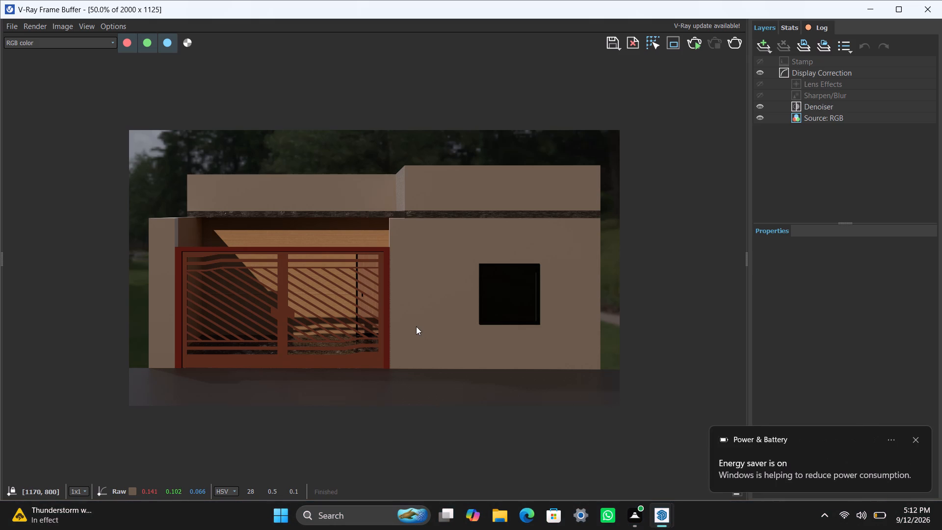
{"action": "scroll", "coordinate": [348, 300], "scroll_direction": "down", "scroll_amount": 1}
{"action": "scroll", "coordinate": [349, 301], "scroll_direction": "up", "scroll_amount": 1}
{"action": "key", "text": "space"}
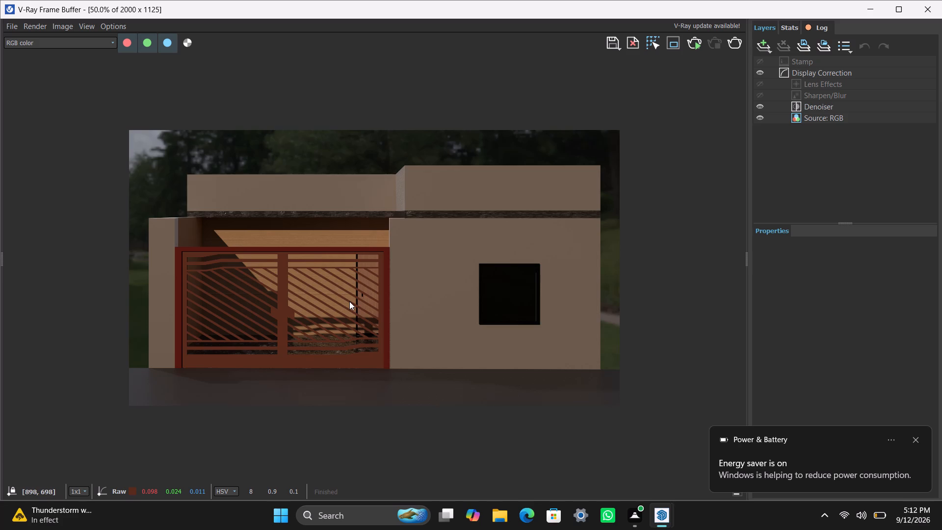
{"action": "scroll", "coordinate": [349, 301], "scroll_direction": "down", "scroll_amount": 1}
{"action": "scroll", "coordinate": [349, 301], "scroll_direction": "up", "scroll_amount": 1}
{"action": "middle_click_drag", "start_coordinate": [349, 301], "coordinate": [341, 308]}
{"action": "scroll", "coordinate": [367, 351], "scroll_direction": "down", "scroll_amount": 1}
{"action": "scroll", "coordinate": [367, 351], "scroll_direction": "up", "scroll_amount": 1}
{"action": "key", "text": "space"}
{"action": "scroll", "coordinate": [391, 337], "scroll_direction": "up", "scroll_amount": 1}
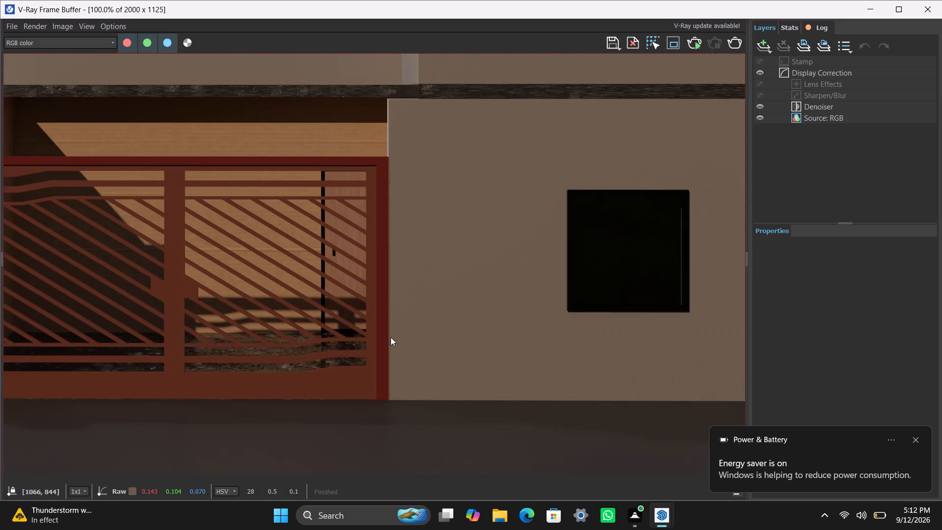
{"action": "scroll", "coordinate": [391, 337], "scroll_direction": "down", "scroll_amount": 1}
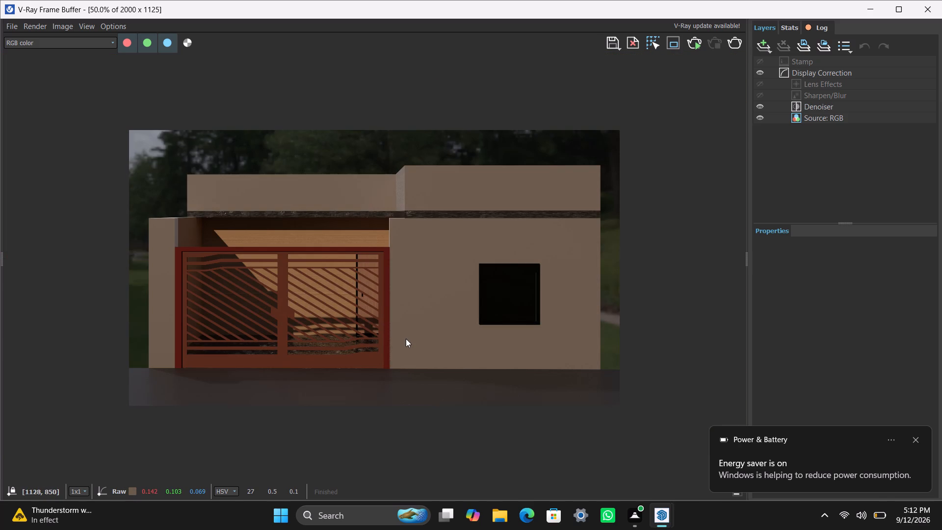
{"action": "scroll", "coordinate": [406, 339], "scroll_direction": "down", "scroll_amount": 1}
{"action": "scroll", "coordinate": [406, 339], "scroll_direction": "up", "scroll_amount": 1}
{"action": "scroll", "coordinate": [403, 367], "scroll_direction": "down", "scroll_amount": 1}
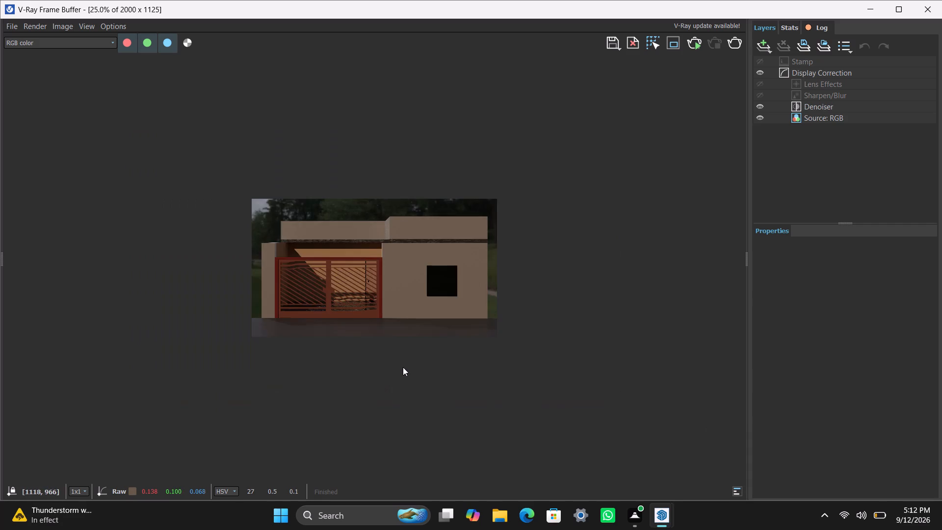
{"action": "scroll", "coordinate": [403, 367], "scroll_direction": "up", "scroll_amount": 1}
{"action": "key", "text": "space"}
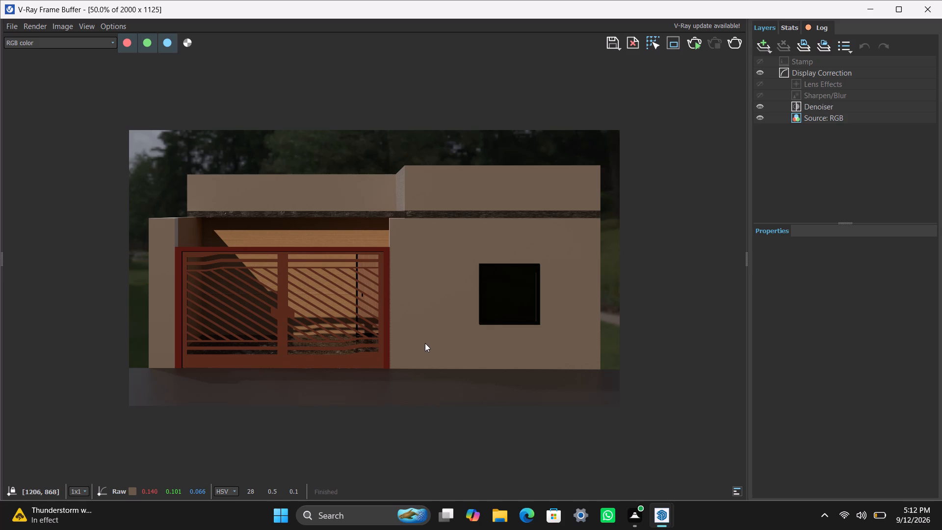
Examine the window opening and the plaster wall around it in the finished render, close up and within the whole facade.
{"action": "scroll", "coordinate": [425, 343], "scroll_direction": "down", "scroll_amount": 1}
{"action": "scroll", "coordinate": [425, 343], "scroll_direction": "up", "scroll_amount": 1}
{"action": "key", "text": "space"}
{"action": "scroll", "coordinate": [479, 322], "scroll_direction": "down", "scroll_amount": 1}
{"action": "scroll", "coordinate": [479, 322], "scroll_direction": "up", "scroll_amount": 1}
{"action": "key", "text": "space"}
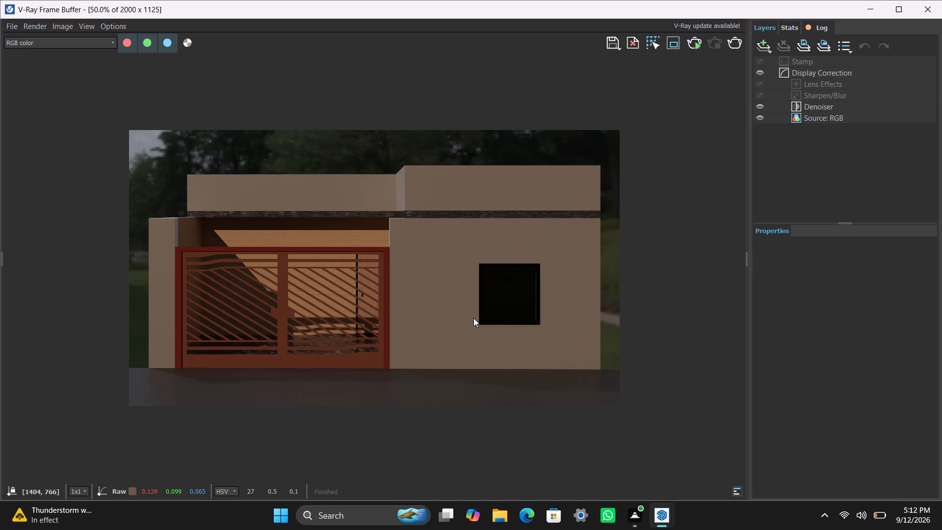
{"action": "key", "text": "space"}
{"action": "scroll", "coordinate": [473, 318], "scroll_direction": "down", "scroll_amount": 1}
{"action": "scroll", "coordinate": [463, 325], "scroll_direction": "up", "scroll_amount": 2}
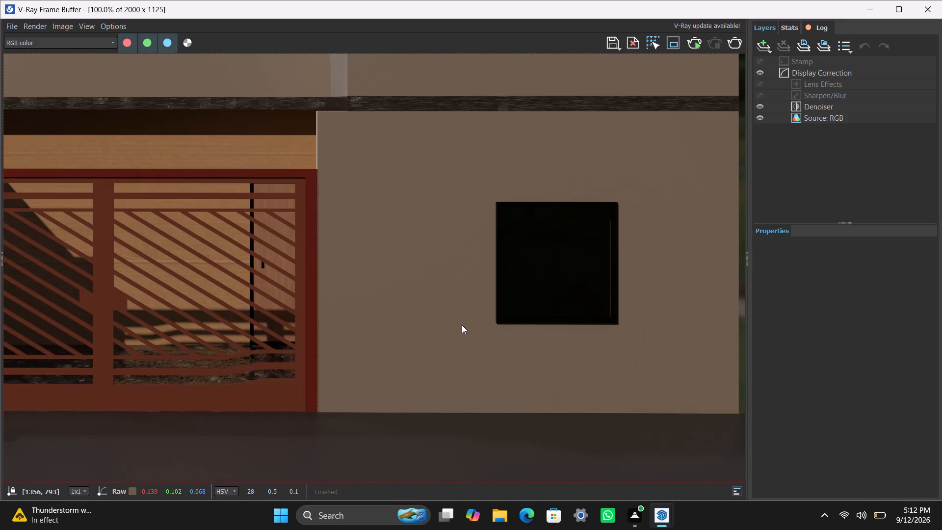
{"action": "scroll", "coordinate": [462, 325], "scroll_direction": "down", "scroll_amount": 1}
{"action": "key", "text": "space"}
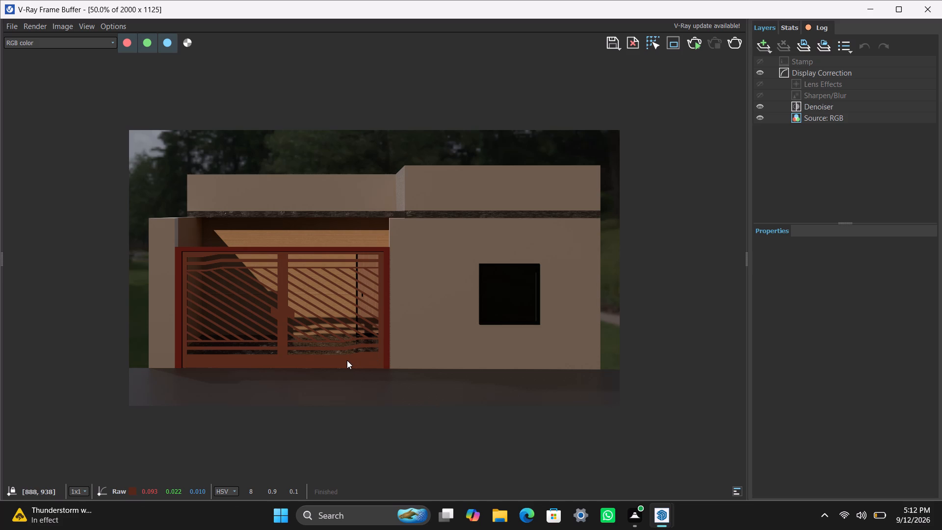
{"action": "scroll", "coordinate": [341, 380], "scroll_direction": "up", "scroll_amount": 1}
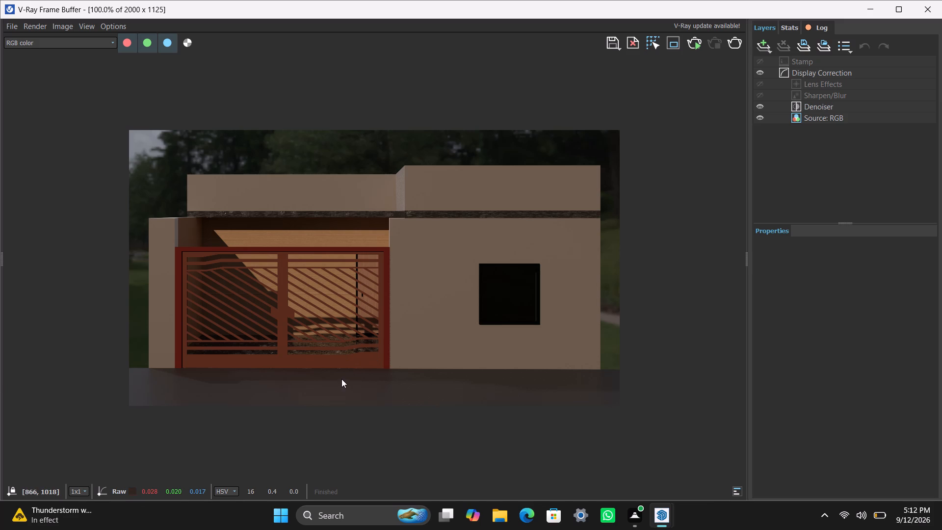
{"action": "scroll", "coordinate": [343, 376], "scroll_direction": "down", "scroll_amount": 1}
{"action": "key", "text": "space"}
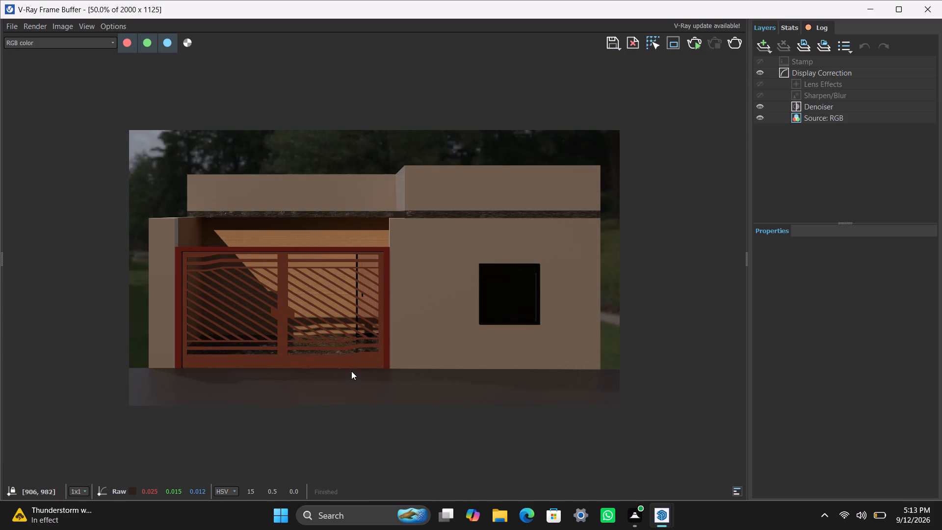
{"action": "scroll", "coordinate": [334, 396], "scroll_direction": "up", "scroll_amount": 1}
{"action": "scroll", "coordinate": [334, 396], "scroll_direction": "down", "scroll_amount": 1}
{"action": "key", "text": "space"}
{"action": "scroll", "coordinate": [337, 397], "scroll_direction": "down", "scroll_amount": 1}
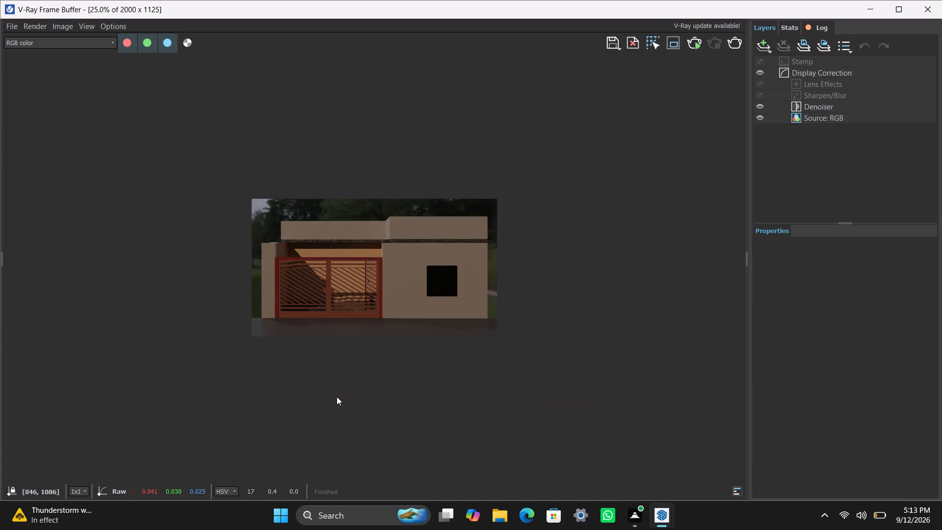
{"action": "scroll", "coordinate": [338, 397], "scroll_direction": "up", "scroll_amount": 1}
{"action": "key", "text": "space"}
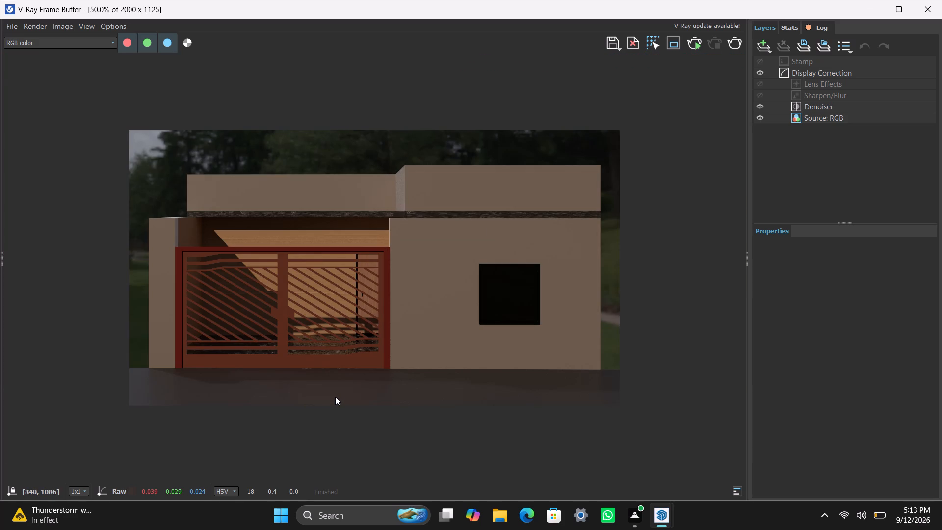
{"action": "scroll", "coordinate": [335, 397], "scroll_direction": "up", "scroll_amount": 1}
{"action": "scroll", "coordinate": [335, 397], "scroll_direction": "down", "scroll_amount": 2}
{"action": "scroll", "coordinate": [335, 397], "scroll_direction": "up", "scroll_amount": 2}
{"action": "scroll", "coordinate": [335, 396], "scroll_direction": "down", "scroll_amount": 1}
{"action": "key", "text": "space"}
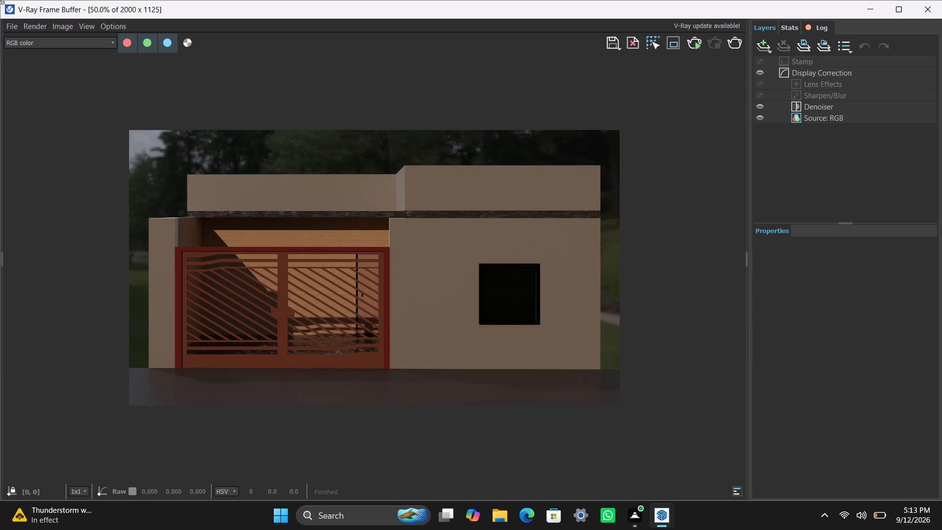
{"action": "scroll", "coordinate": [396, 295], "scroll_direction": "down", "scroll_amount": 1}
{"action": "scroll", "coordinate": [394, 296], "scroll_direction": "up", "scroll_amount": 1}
Examine the gate, roof slab edge, plaster wall and window opening of the finished render close up and as a whole.
{"action": "scroll", "coordinate": [426, 303], "scroll_direction": "down", "scroll_amount": 1}
{"action": "scroll", "coordinate": [426, 303], "scroll_direction": "up", "scroll_amount": 2}
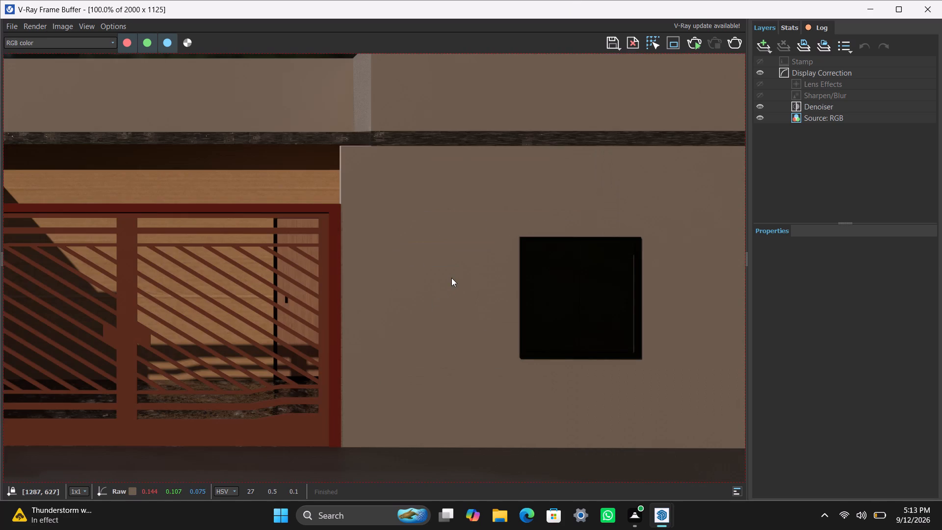
{"action": "scroll", "coordinate": [451, 278], "scroll_direction": "down", "scroll_amount": 1}
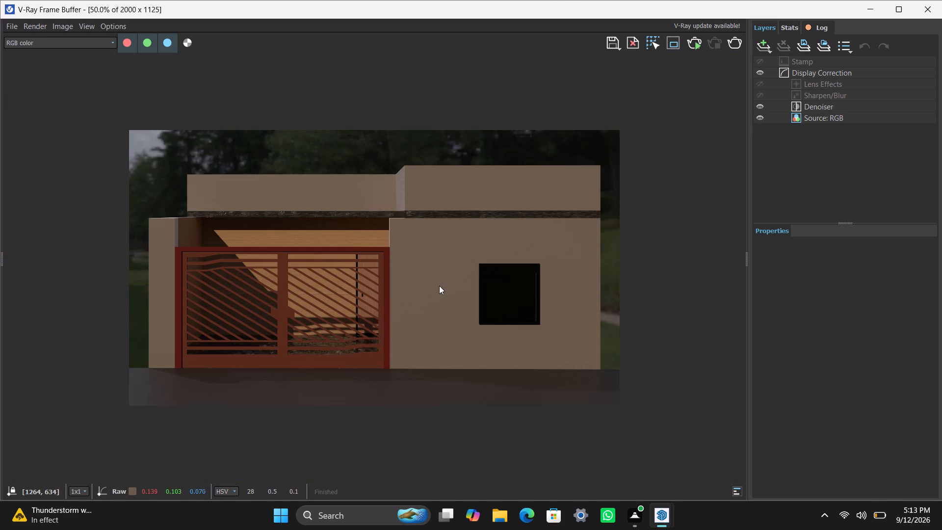
{"action": "scroll", "coordinate": [384, 327], "scroll_direction": "up", "scroll_amount": 1}
{"action": "scroll", "coordinate": [384, 327], "scroll_direction": "down", "scroll_amount": 1}
{"action": "scroll", "coordinate": [386, 326], "scroll_direction": "up", "scroll_amount": 1}
{"action": "scroll", "coordinate": [386, 326], "scroll_direction": "down", "scroll_amount": 1}
{"action": "scroll", "coordinate": [382, 317], "scroll_direction": "up", "scroll_amount": 1}
{"action": "scroll", "coordinate": [382, 317], "scroll_direction": "down", "scroll_amount": 1}
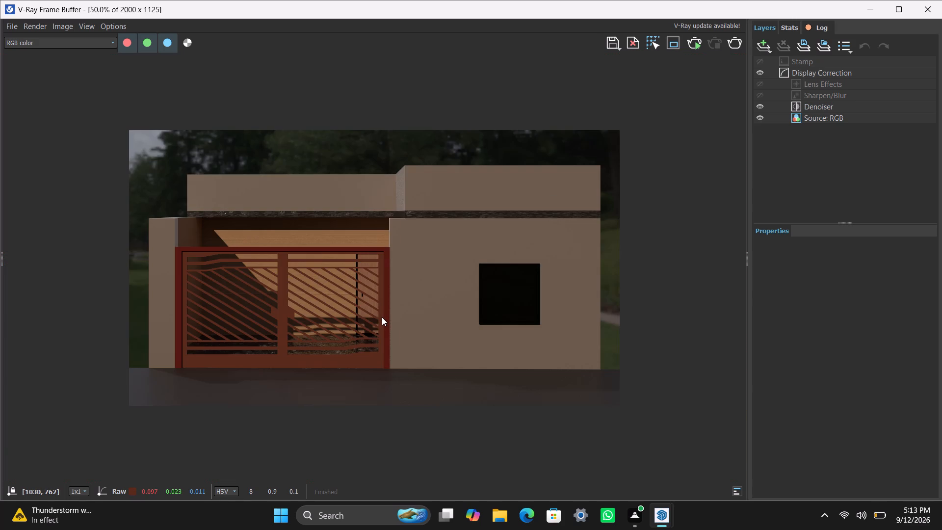
{"action": "key", "text": "space"}
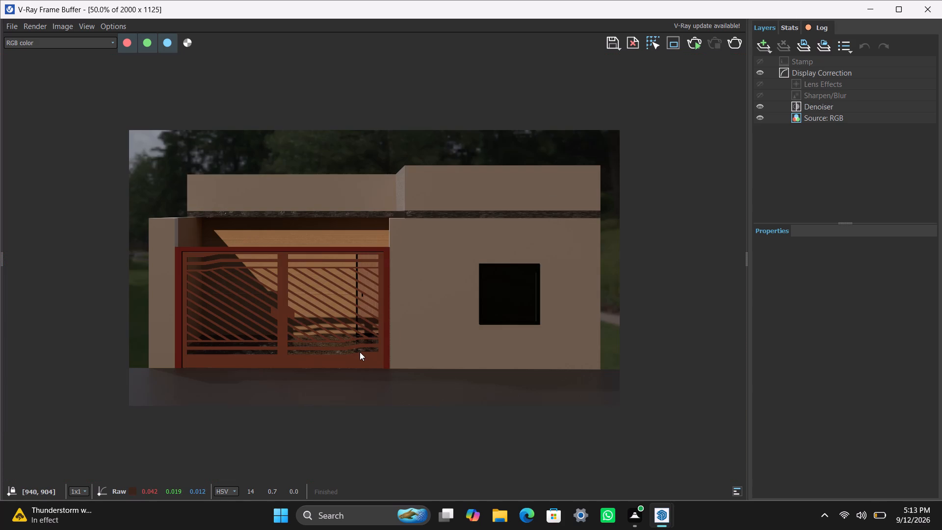
{"action": "scroll", "coordinate": [361, 351], "scroll_direction": "up", "scroll_amount": 1}
{"action": "scroll", "coordinate": [361, 351], "scroll_direction": "down", "scroll_amount": 1}
{"action": "scroll", "coordinate": [361, 351], "scroll_direction": "up", "scroll_amount": 1}
{"action": "scroll", "coordinate": [361, 351], "scroll_direction": "down", "scroll_amount": 2}
{"action": "scroll", "coordinate": [361, 353], "scroll_direction": "up", "scroll_amount": 1}
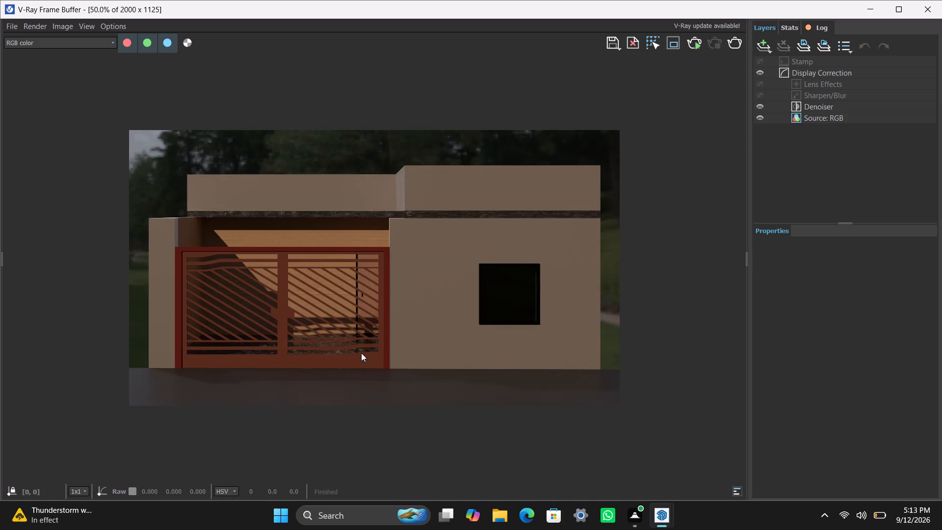
{"action": "scroll", "coordinate": [361, 353], "scroll_direction": "up", "scroll_amount": 1}
{"action": "scroll", "coordinate": [361, 353], "scroll_direction": "down", "scroll_amount": 1}
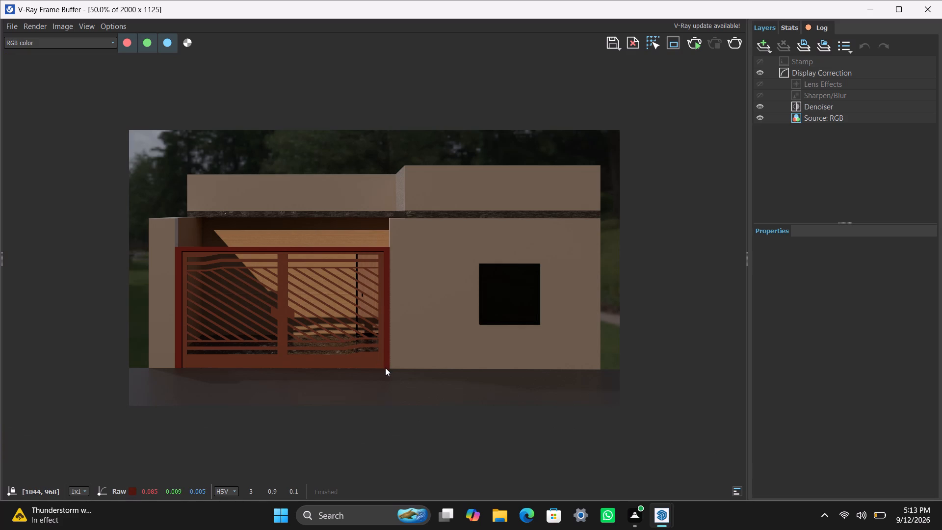
{"action": "scroll", "coordinate": [450, 255], "scroll_direction": "down", "scroll_amount": 2}
{"action": "scroll", "coordinate": [446, 271], "scroll_direction": "up", "scroll_amount": 3}
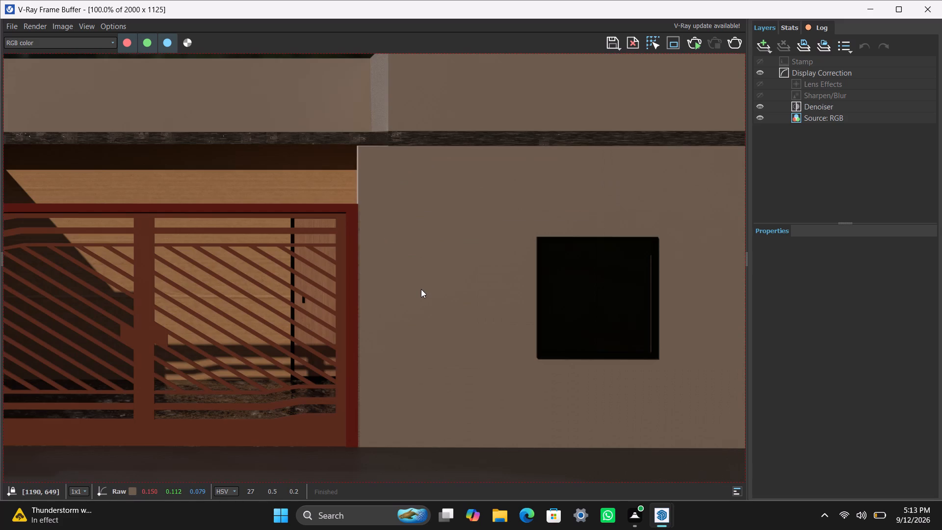
{"action": "type", "text": "gg"}
Examine the gate, plaster wall and window opening of the finished render close up and as a whole.
{"action": "type", "text": "gg"}
{"action": "scroll", "coordinate": [420, 289], "scroll_direction": "down", "scroll_amount": 2}
{"action": "key", "text": "g"}
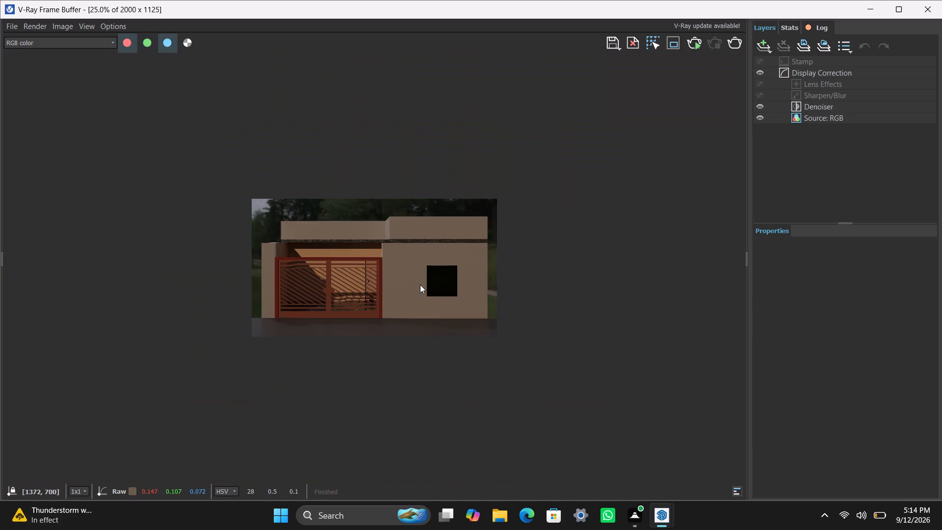
{"action": "scroll", "coordinate": [411, 281], "scroll_direction": "up", "scroll_amount": 2}
{"action": "key", "text": "g"}
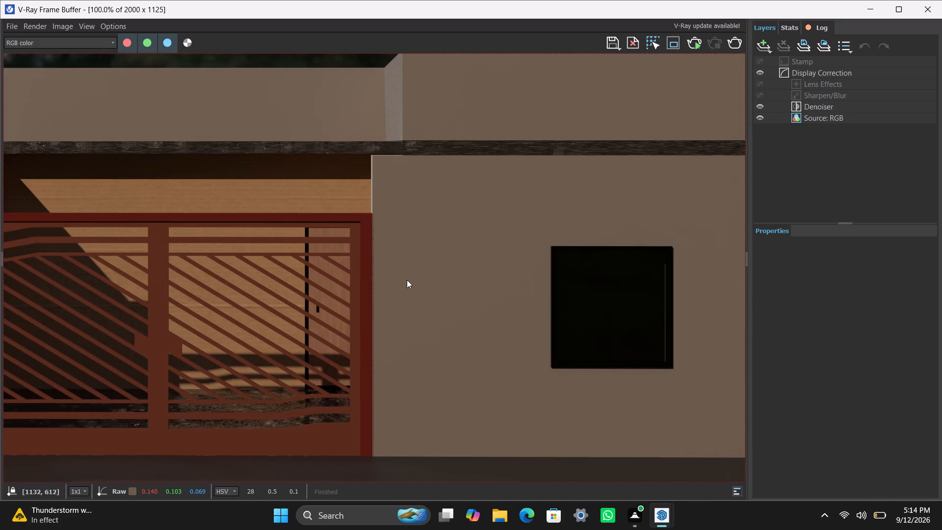
{"action": "key", "text": "g"}
Show the render History panel and maximise the frame buffer window.
{"action": "type", "text": "ggh"}
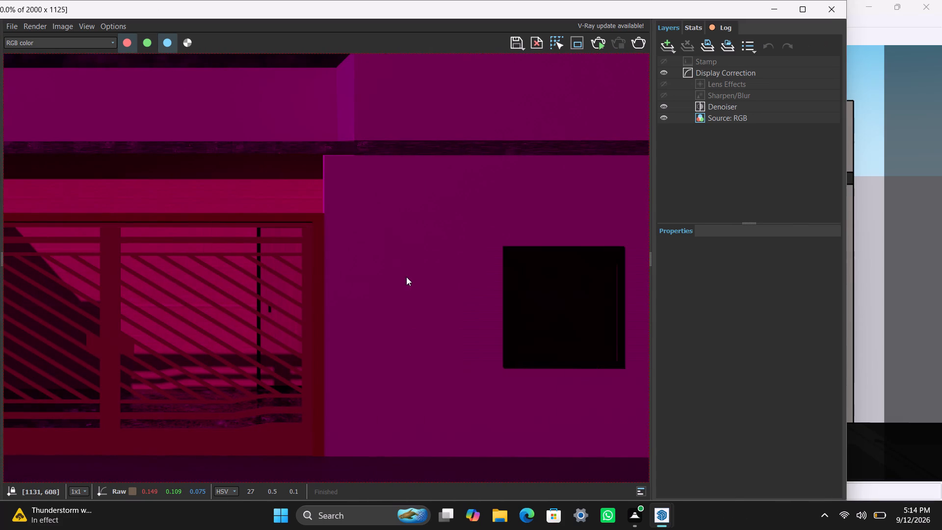
{"action": "left_click", "coordinate": [802, 9]}
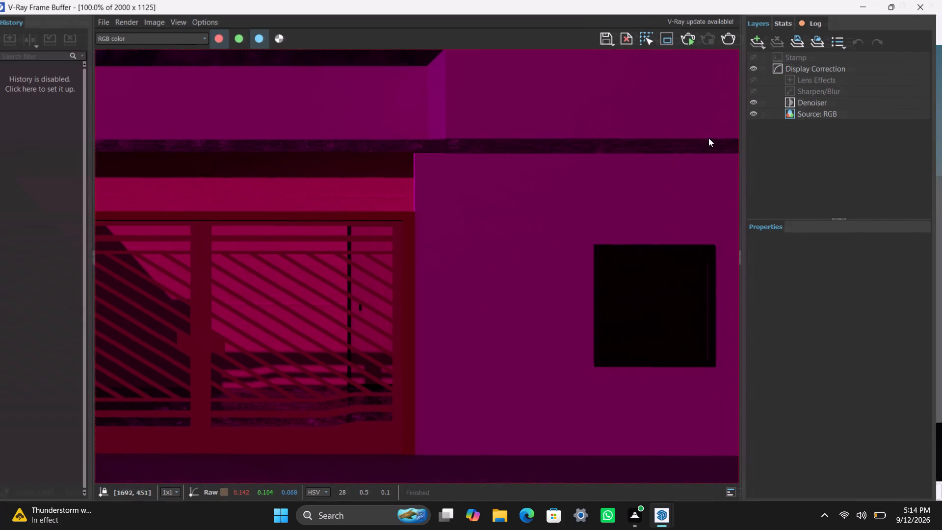
{"action": "key", "text": "g"}
Examine the whole facade of the finished render and the junction between gate and plaster wall at different magnifications.
{"action": "scroll", "coordinate": [612, 187], "scroll_direction": "down", "scroll_amount": 1}
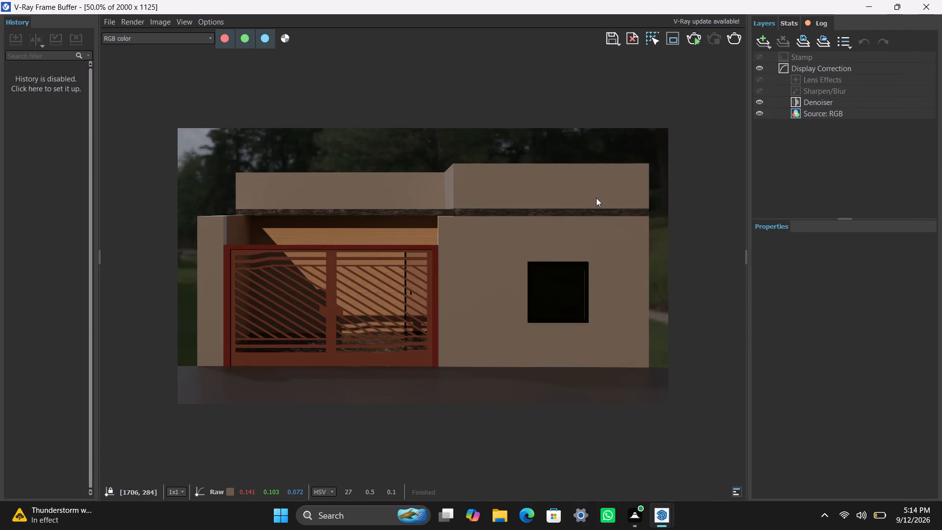
{"action": "key", "text": "g"}
{"action": "key", "text": "g"}
{"action": "type", "text": "gg"}
{"action": "scroll", "coordinate": [451, 330], "scroll_direction": "down", "scroll_amount": 1}
{"action": "scroll", "coordinate": [450, 329], "scroll_direction": "up", "scroll_amount": 2}
{"action": "scroll", "coordinate": [439, 323], "scroll_direction": "down", "scroll_amount": 1}
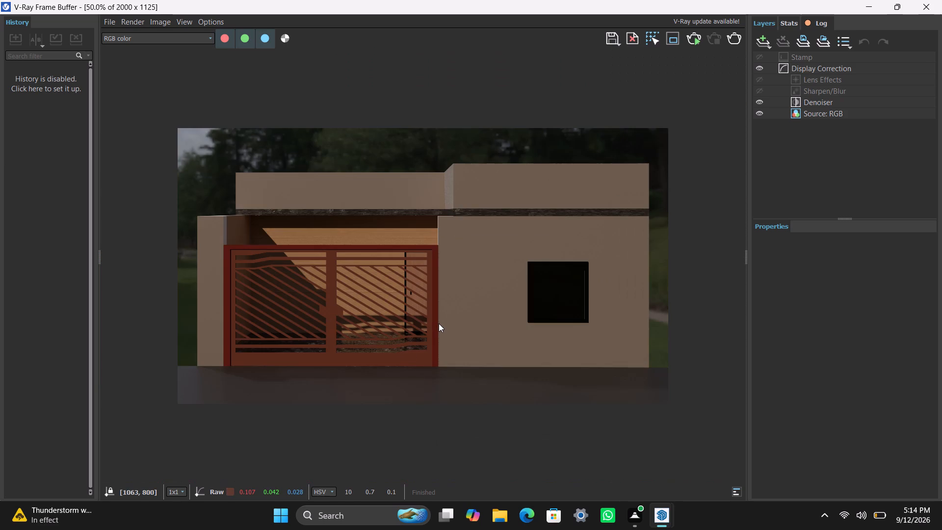
{"action": "scroll", "coordinate": [439, 324], "scroll_direction": "up", "scroll_amount": 1}
{"action": "scroll", "coordinate": [438, 325], "scroll_direction": "down", "scroll_amount": 1}
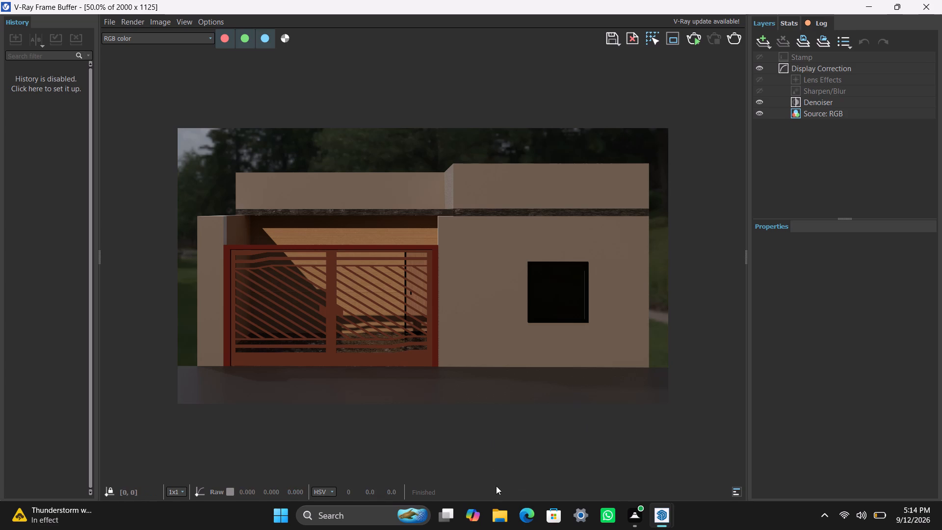
{"action": "scroll", "coordinate": [477, 401], "scroll_direction": "down", "scroll_amount": 1}
{"action": "scroll", "coordinate": [477, 401], "scroll_direction": "up", "scroll_amount": 1}
{"action": "key", "text": "space"}
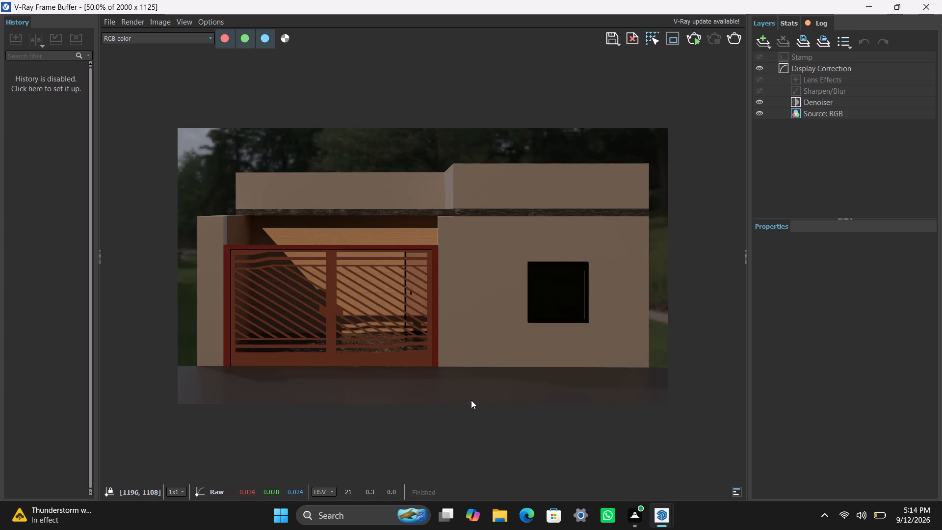
Examine the base of the gate and the ground in front of it in the finished render, close up and in full.
{"action": "type", "text": "gggggggggg"}
{"action": "type", "text": "gg"}
{"action": "scroll", "coordinate": [360, 380], "scroll_direction": "up", "scroll_amount": 1}
{"action": "scroll", "coordinate": [361, 376], "scroll_direction": "down", "scroll_amount": 1}
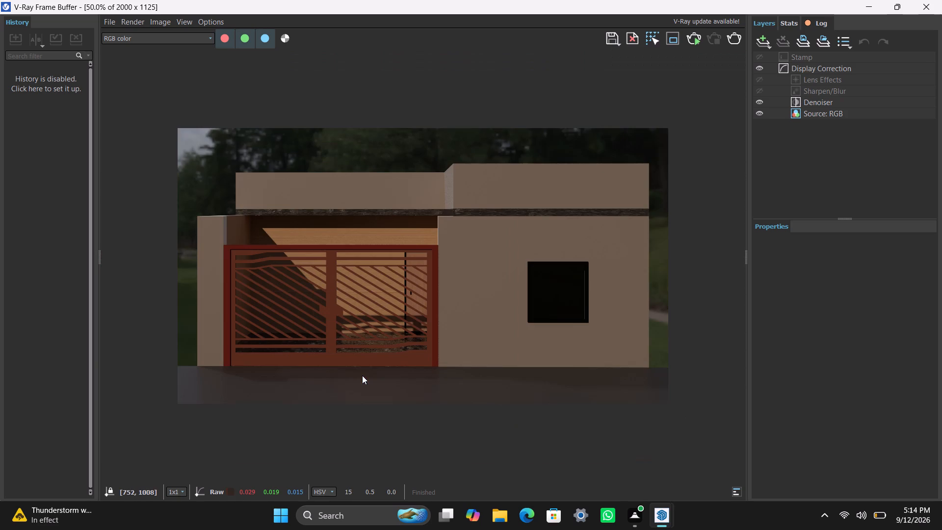
{"action": "type", "text": "ggggg"}
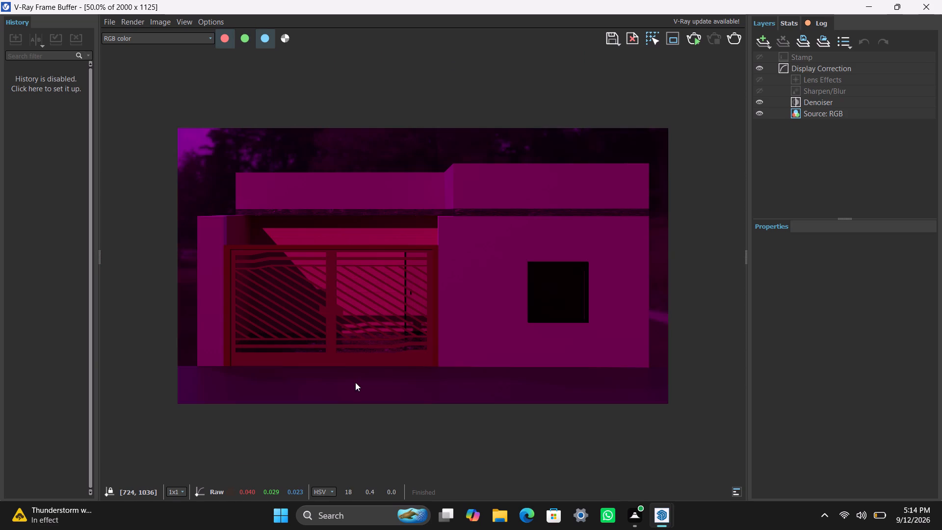
{"action": "key", "text": "g"}
{"action": "scroll", "coordinate": [361, 389], "scroll_direction": "down", "scroll_amount": 1}
{"action": "scroll", "coordinate": [372, 376], "scroll_direction": "up", "scroll_amount": 2}
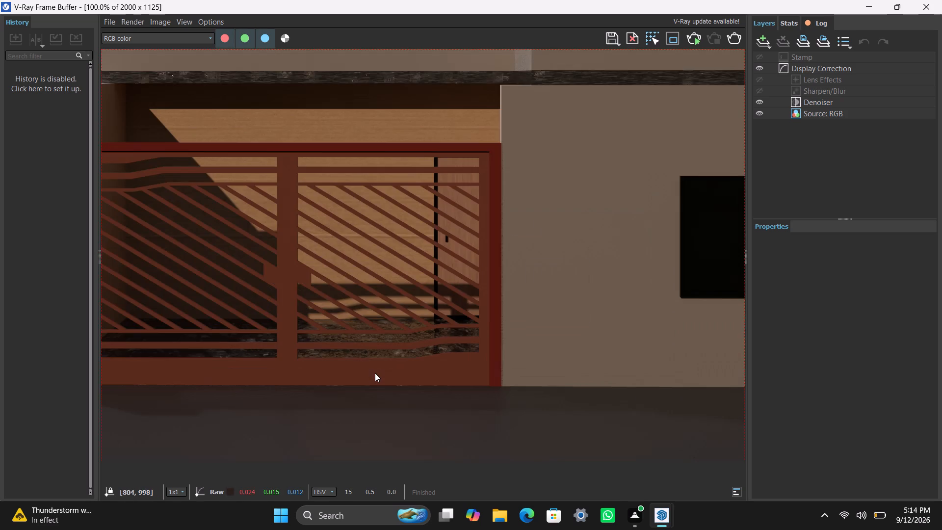
{"action": "scroll", "coordinate": [375, 372], "scroll_direction": "down", "scroll_amount": 1}
{"action": "type", "text": "gg"}
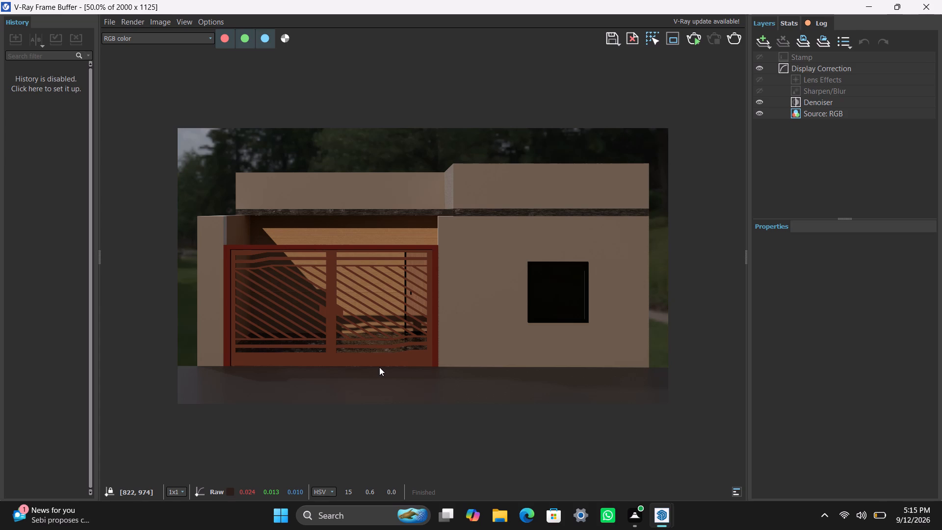
{"action": "scroll", "coordinate": [417, 379], "scroll_direction": "down", "scroll_amount": 1}
{"action": "scroll", "coordinate": [417, 379], "scroll_direction": "up", "scroll_amount": 1}
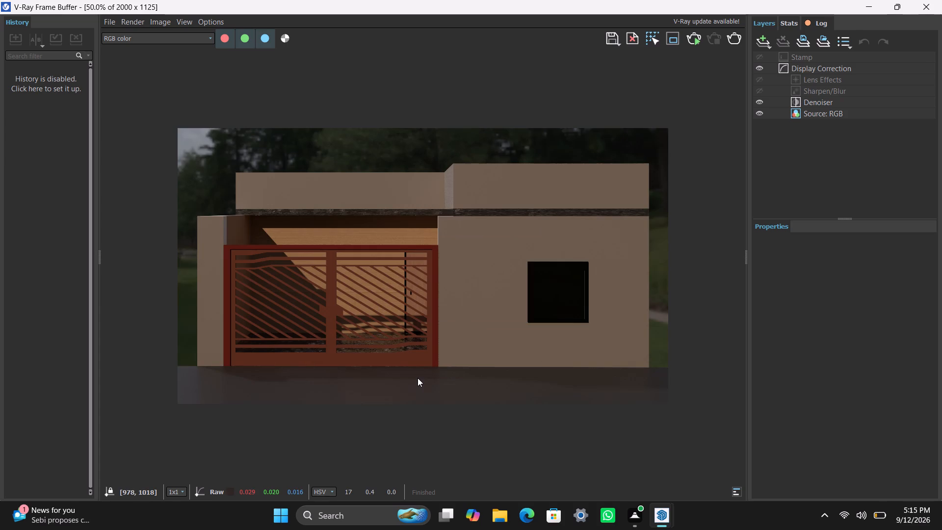
{"action": "type", "text": "gggg"}
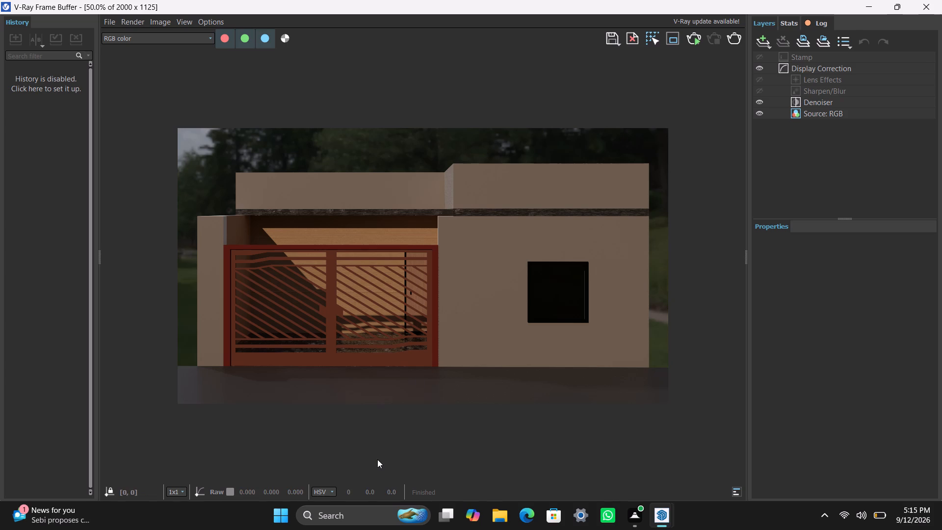
Examine the lower gate, ground edge and adjoining plaster wall of the finished render within the facade and close up.
{"action": "scroll", "coordinate": [379, 454], "scroll_direction": "down", "scroll_amount": 1}
{"action": "scroll", "coordinate": [391, 436], "scroll_direction": "up", "scroll_amount": 1}
{"action": "scroll", "coordinate": [404, 373], "scroll_direction": "down", "scroll_amount": 1}
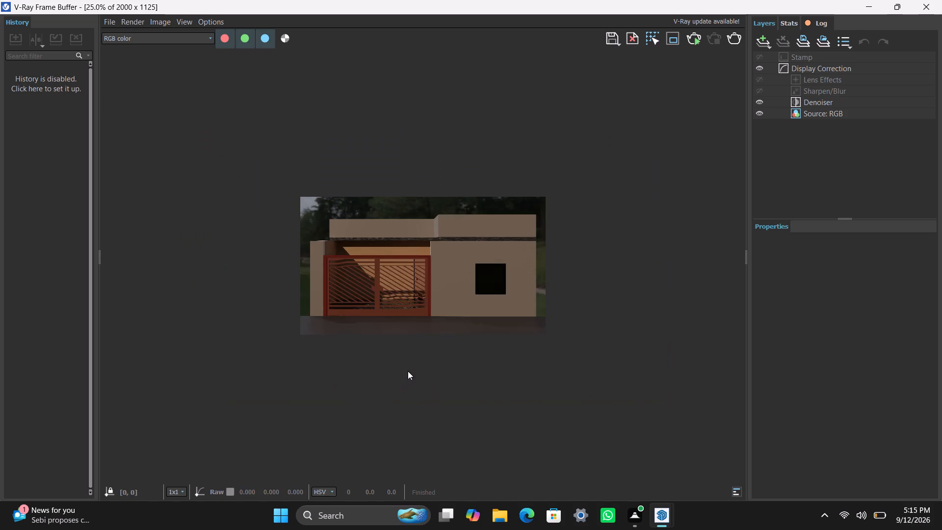
{"action": "scroll", "coordinate": [408, 370], "scroll_direction": "up", "scroll_amount": 1}
{"action": "scroll", "coordinate": [410, 369], "scroll_direction": "down", "scroll_amount": 1}
{"action": "scroll", "coordinate": [411, 369], "scroll_direction": "up", "scroll_amount": 1}
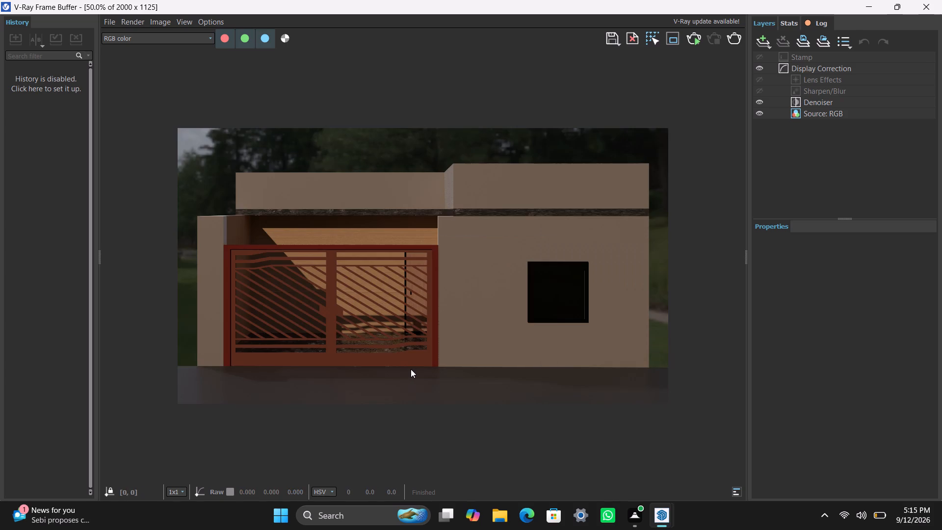
{"action": "scroll", "coordinate": [411, 369], "scroll_direction": "up", "scroll_amount": 1}
{"action": "scroll", "coordinate": [411, 369], "scroll_direction": "down", "scroll_amount": 1}
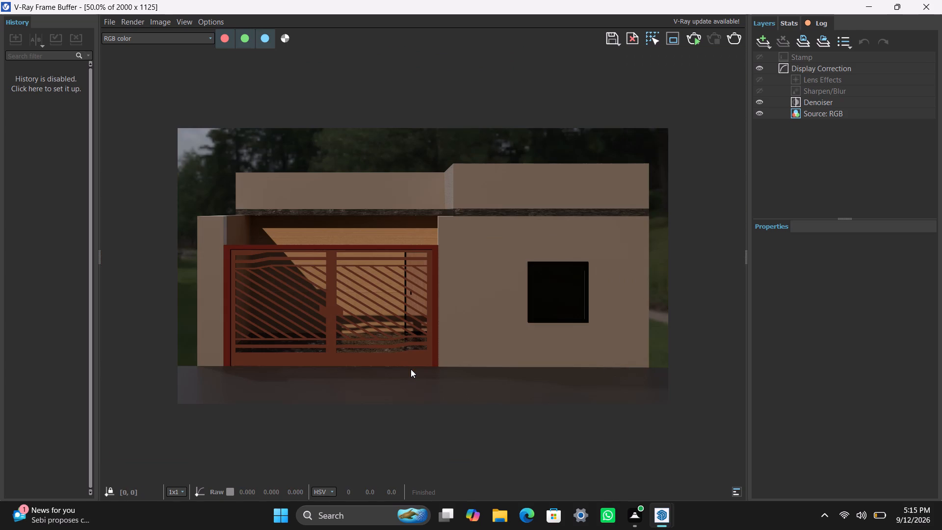
{"action": "scroll", "coordinate": [411, 369], "scroll_direction": "down", "scroll_amount": 1}
{"action": "scroll", "coordinate": [411, 369], "scroll_direction": "up", "scroll_amount": 2}
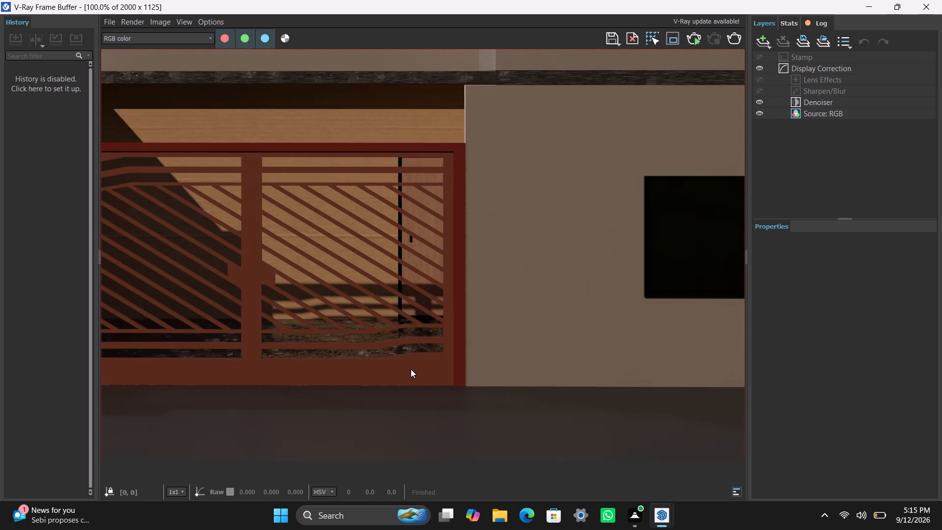
{"action": "scroll", "coordinate": [411, 369], "scroll_direction": "down", "scroll_amount": 1}
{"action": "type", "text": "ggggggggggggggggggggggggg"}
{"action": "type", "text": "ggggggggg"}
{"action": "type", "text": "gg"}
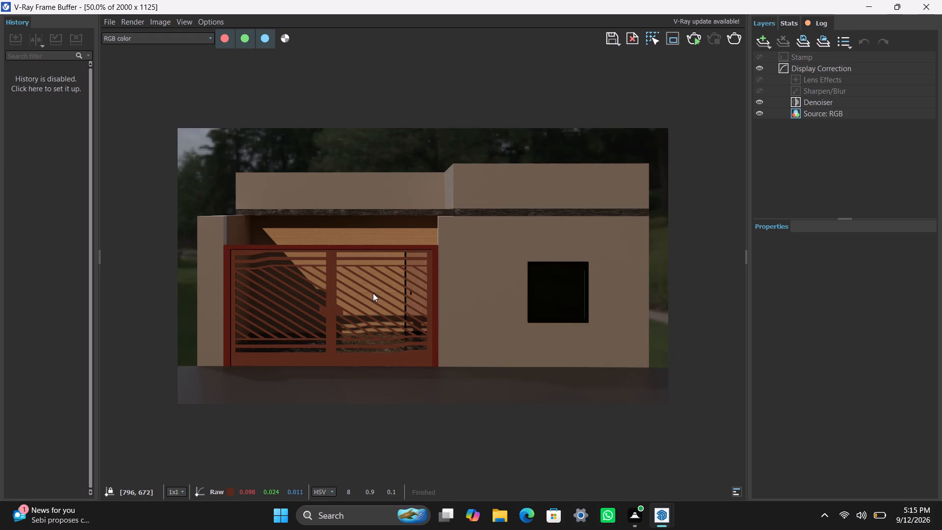
Examine the gate bars, roof slab edge, plaster wall and window opening of the finished render close up and as a whole.
{"action": "scroll", "coordinate": [374, 315], "scroll_direction": "down", "scroll_amount": 1}
{"action": "scroll", "coordinate": [372, 296], "scroll_direction": "up", "scroll_amount": 2}
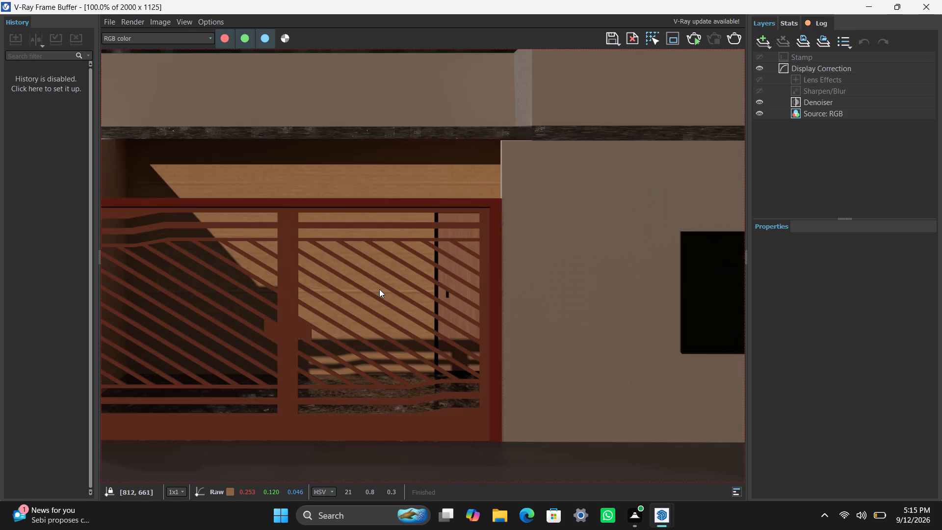
{"action": "scroll", "coordinate": [379, 289], "scroll_direction": "down", "scroll_amount": 1}
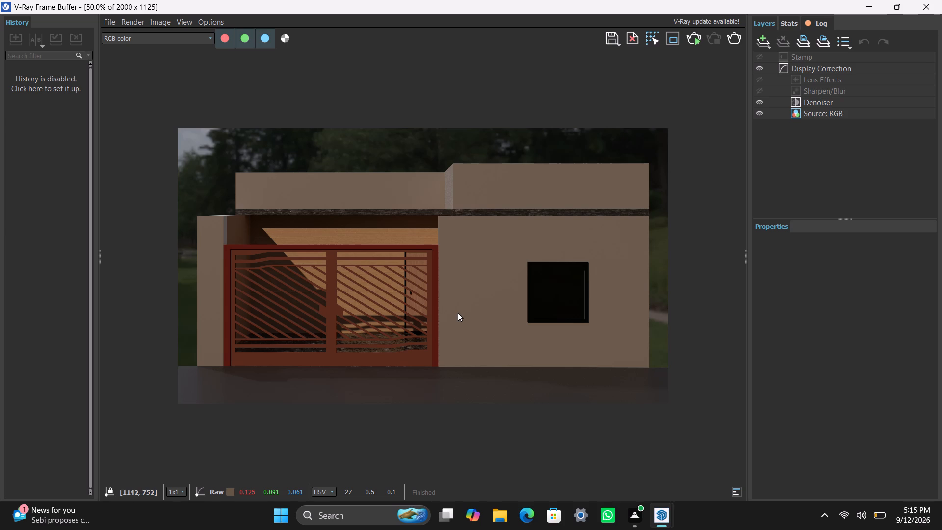
{"action": "scroll", "coordinate": [453, 312], "scroll_direction": "down", "scroll_amount": 1}
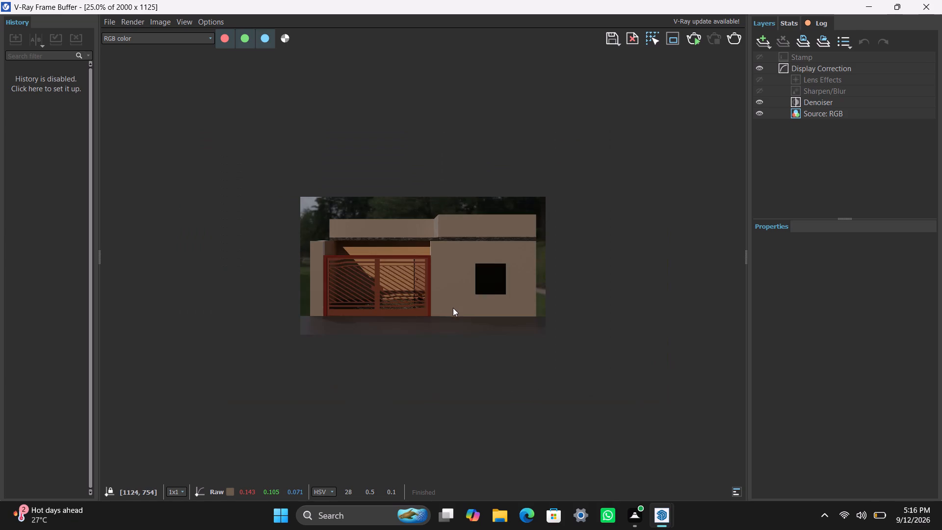
{"action": "scroll", "coordinate": [447, 299], "scroll_direction": "up", "scroll_amount": 2}
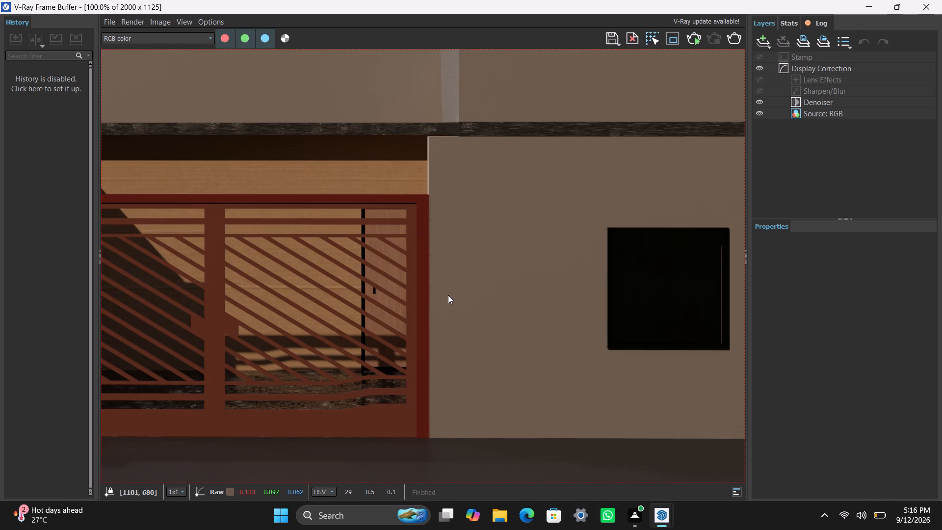
{"action": "scroll", "coordinate": [448, 295], "scroll_direction": "down", "scroll_amount": 1}
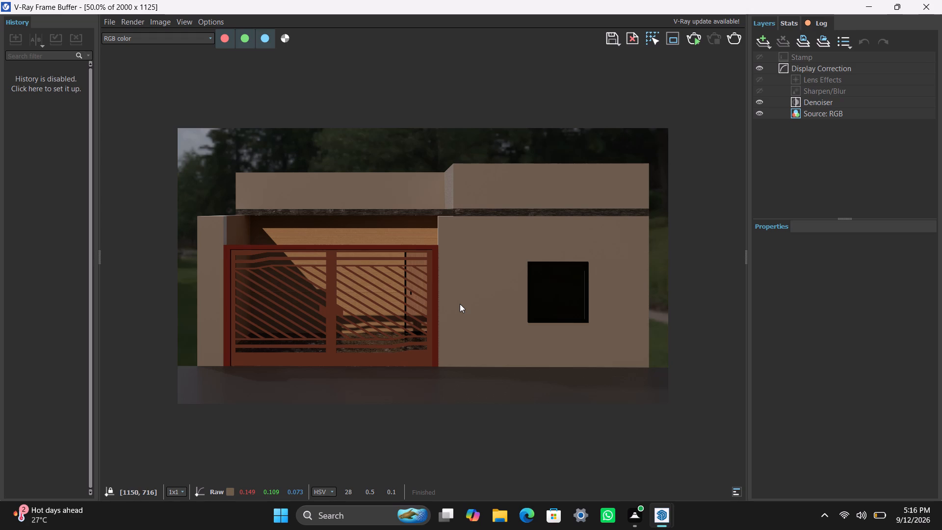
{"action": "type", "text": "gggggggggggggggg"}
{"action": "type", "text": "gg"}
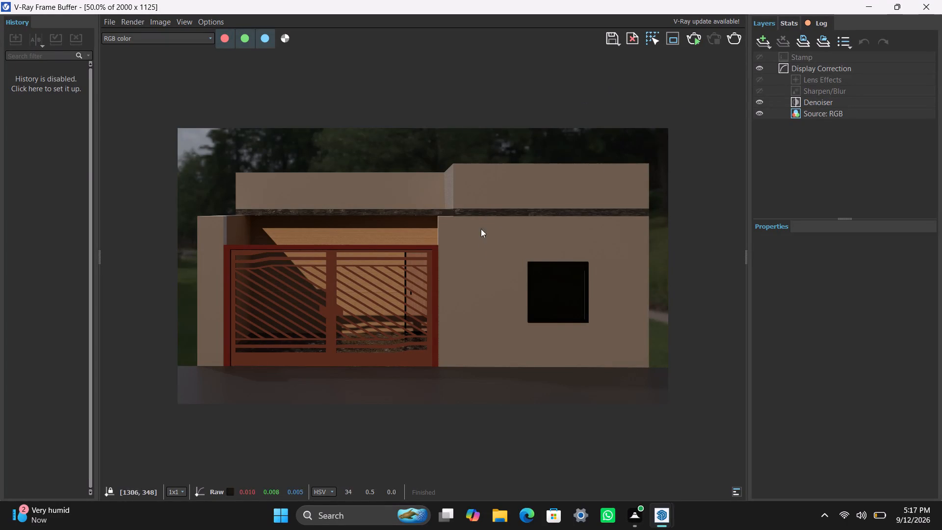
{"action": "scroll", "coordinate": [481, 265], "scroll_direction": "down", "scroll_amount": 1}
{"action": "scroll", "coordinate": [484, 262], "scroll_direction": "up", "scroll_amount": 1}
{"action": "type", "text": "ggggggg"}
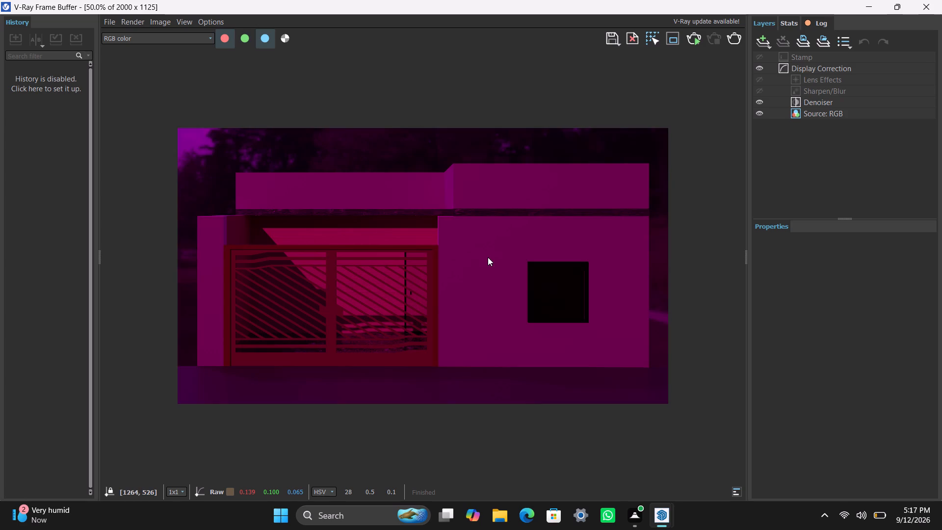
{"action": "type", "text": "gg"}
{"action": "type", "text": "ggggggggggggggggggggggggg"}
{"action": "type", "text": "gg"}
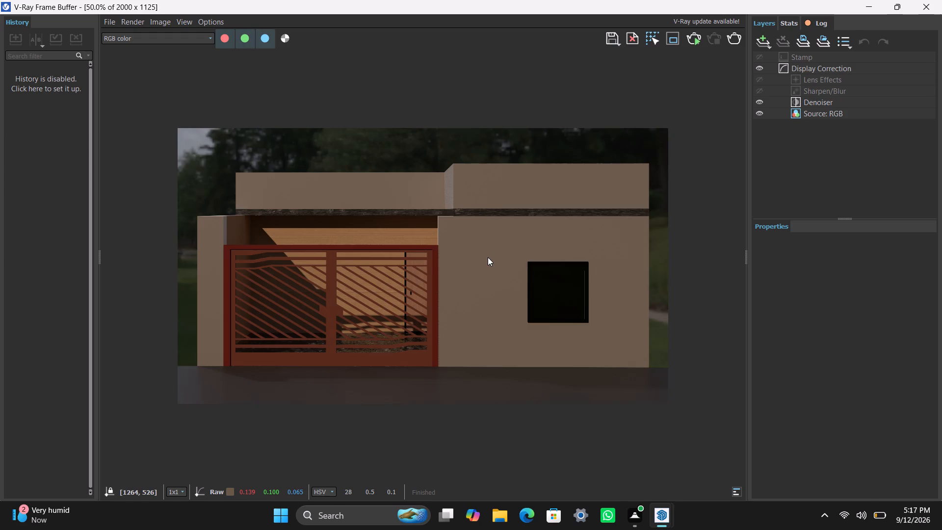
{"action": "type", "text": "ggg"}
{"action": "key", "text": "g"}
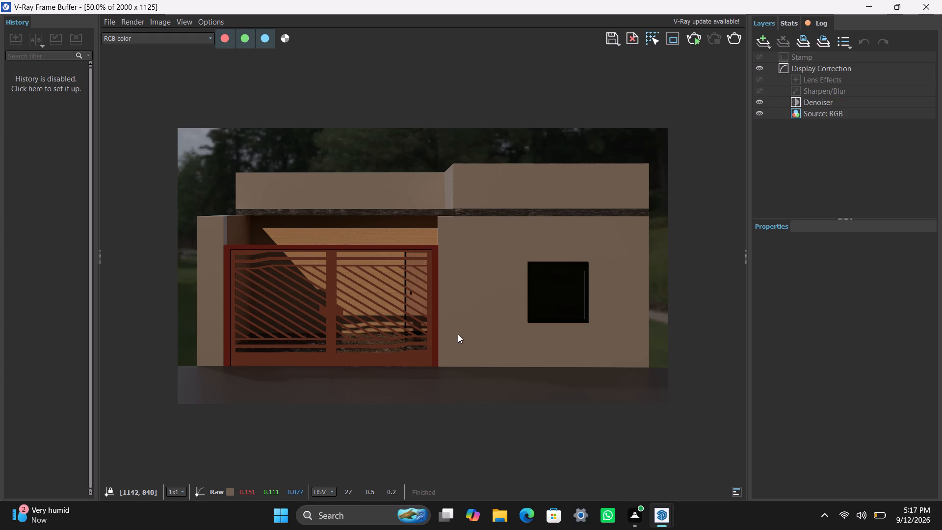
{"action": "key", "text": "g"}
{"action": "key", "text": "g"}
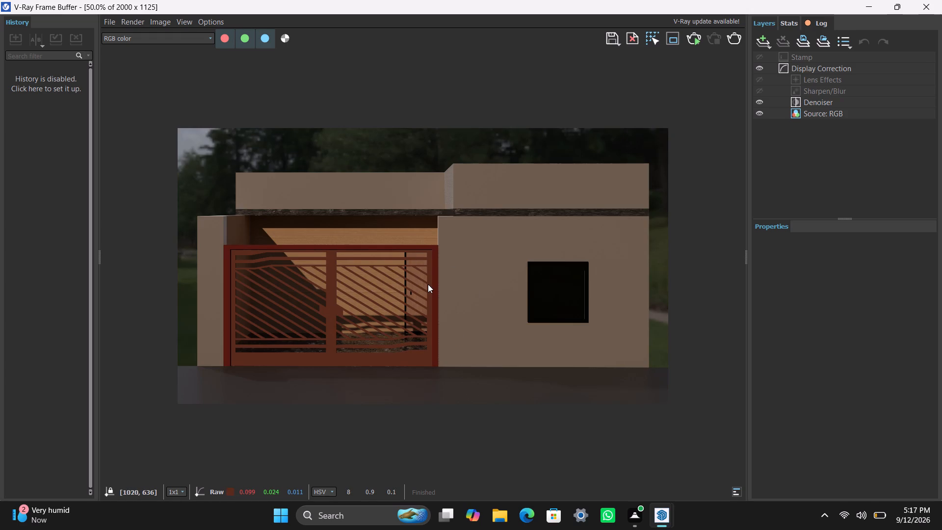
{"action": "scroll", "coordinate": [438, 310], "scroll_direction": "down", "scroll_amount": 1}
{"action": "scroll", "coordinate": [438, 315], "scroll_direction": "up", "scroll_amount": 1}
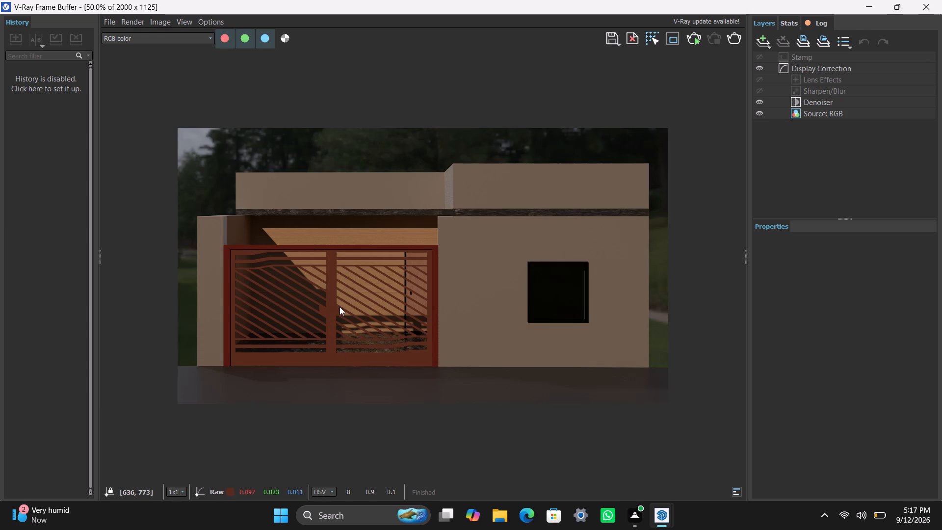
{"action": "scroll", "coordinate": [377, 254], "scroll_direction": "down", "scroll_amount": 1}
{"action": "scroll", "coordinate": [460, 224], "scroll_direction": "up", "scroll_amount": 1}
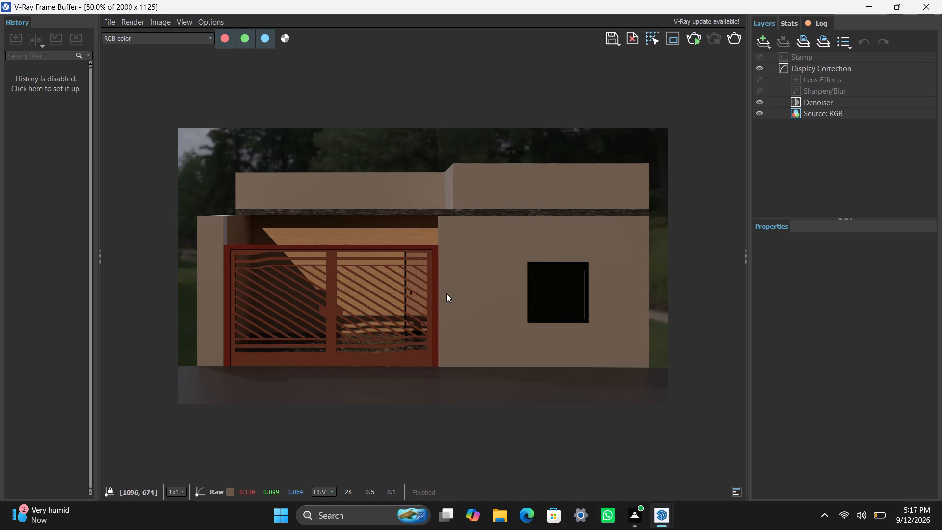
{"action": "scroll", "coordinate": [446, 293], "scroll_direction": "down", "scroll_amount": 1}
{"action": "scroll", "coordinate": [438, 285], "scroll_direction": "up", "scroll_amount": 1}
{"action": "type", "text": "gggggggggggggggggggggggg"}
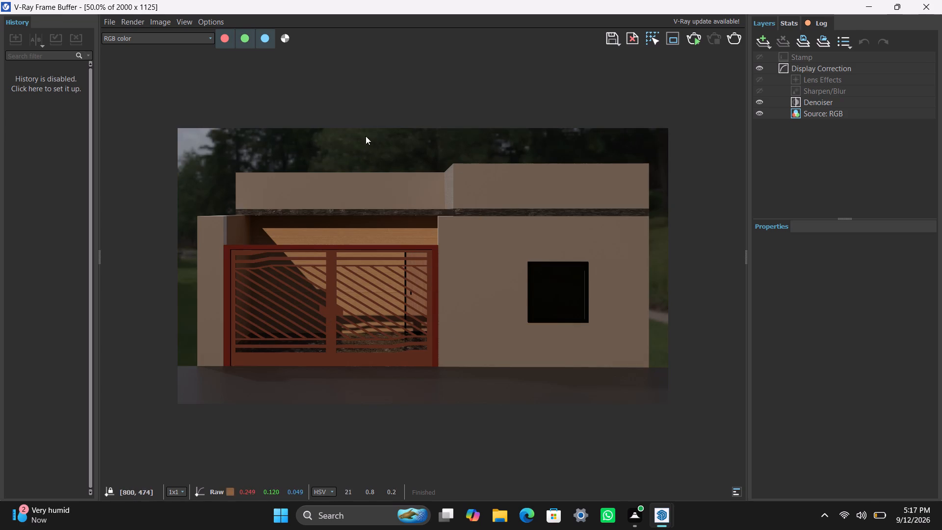
Examine the gate's top frame and the adjoining plaster wall in the finished render at different magnifications.
{"action": "key", "text": "space"}
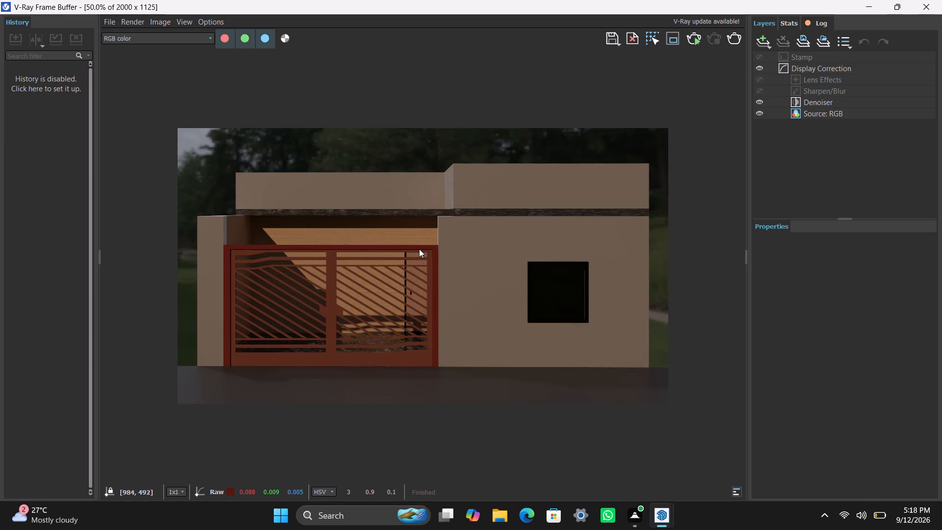
{"action": "type", "text": "gg"}
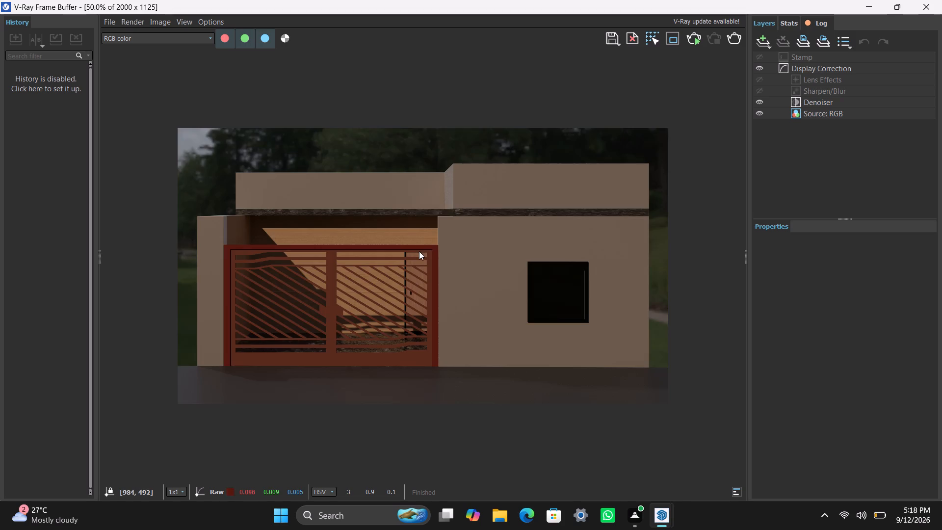
{"action": "scroll", "coordinate": [419, 251], "scroll_direction": "down", "scroll_amount": 2}
{"action": "scroll", "coordinate": [422, 256], "scroll_direction": "up", "scroll_amount": 3}
{"action": "scroll", "coordinate": [423, 244], "scroll_direction": "down", "scroll_amount": 1}
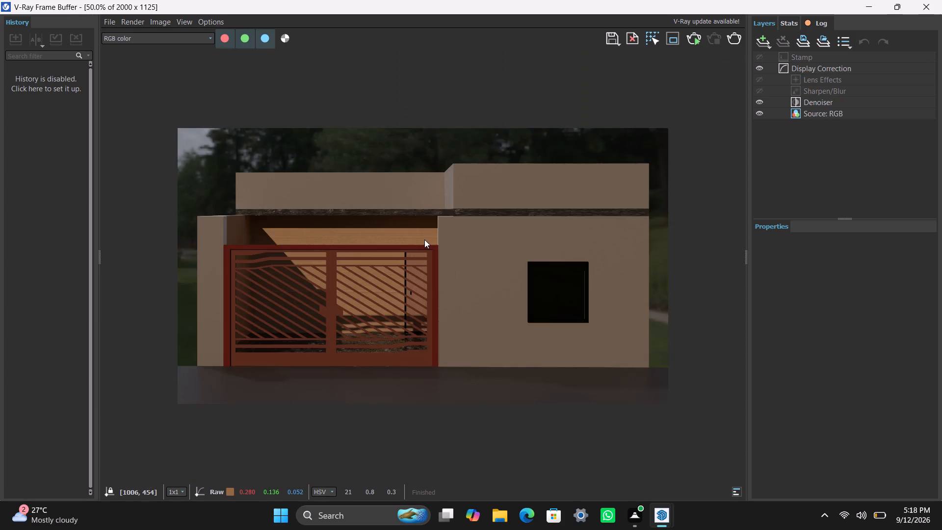
{"action": "scroll", "coordinate": [424, 239], "scroll_direction": "down", "scroll_amount": 1}
{"action": "scroll", "coordinate": [424, 238], "scroll_direction": "up", "scroll_amount": 2}
{"action": "scroll", "coordinate": [424, 238], "scroll_direction": "down", "scroll_amount": 1}
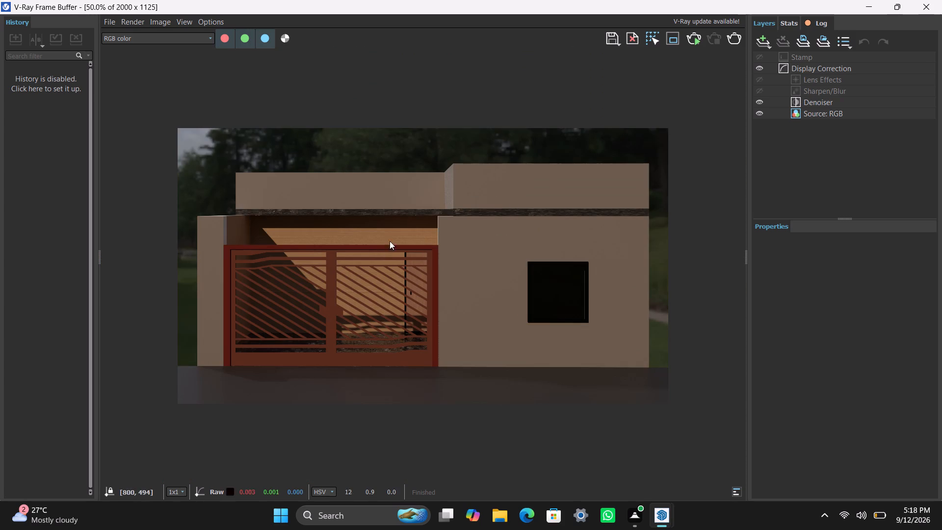
Compare the front view of the SketchUp house model with the finished V-Ray render.
{"action": "left_click", "coordinate": [868, 0]}
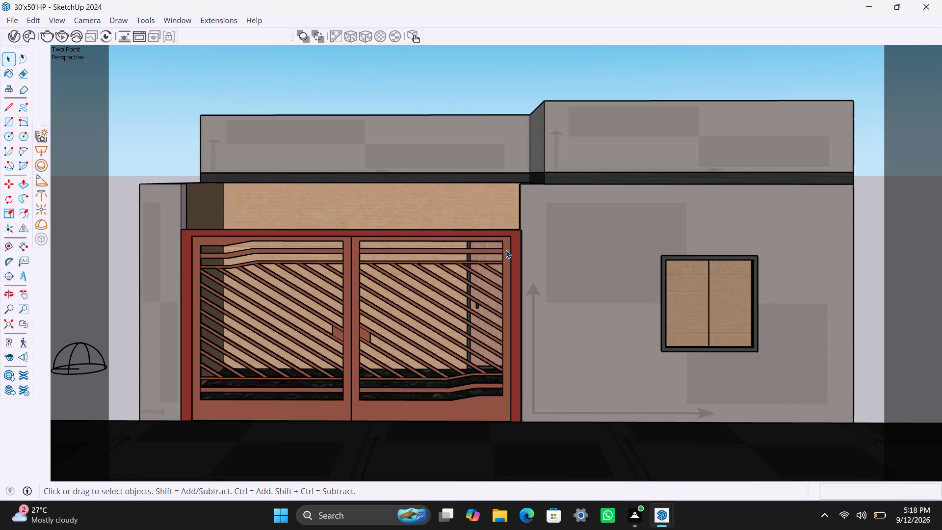
{"action": "scroll", "coordinate": [385, 105], "scroll_direction": "down", "scroll_amount": 3}
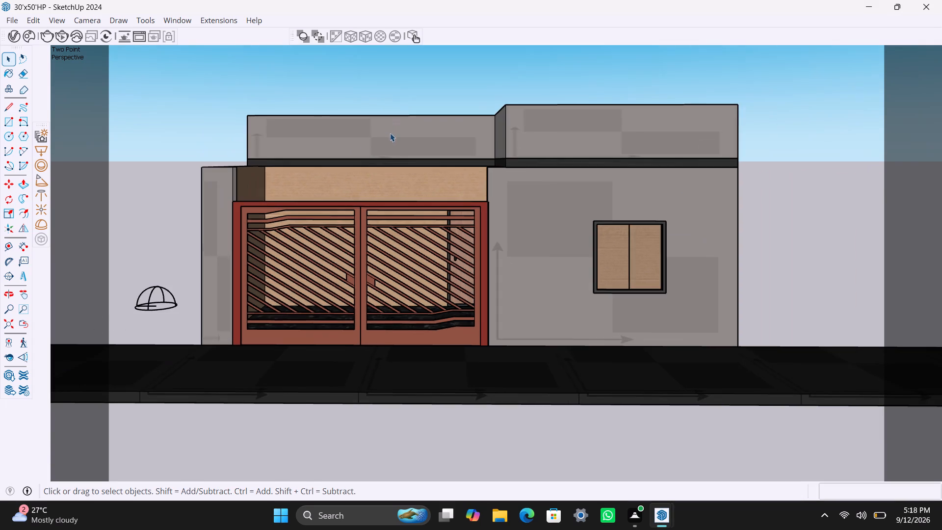
{"action": "scroll", "coordinate": [390, 142], "scroll_direction": "up", "scroll_amount": 3}
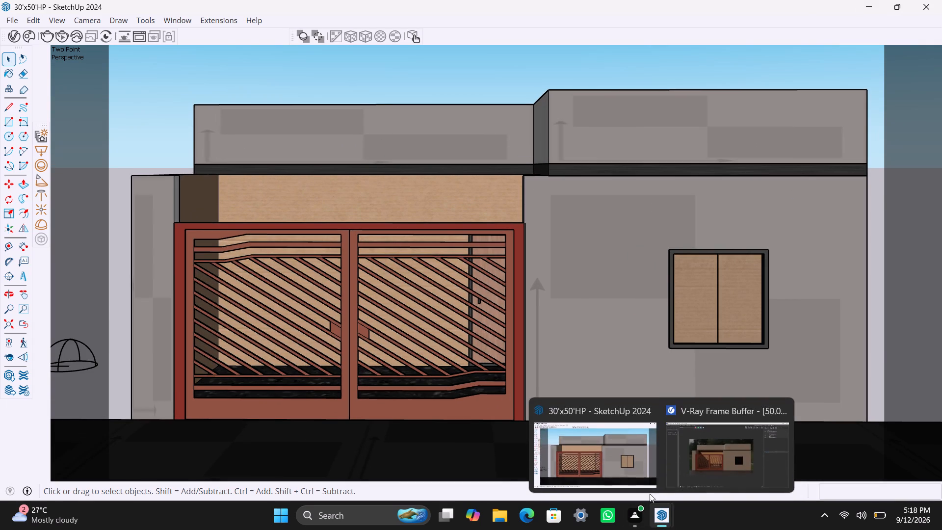
{"action": "left_click", "coordinate": [697, 467]}
{"action": "scroll", "coordinate": [524, 330], "scroll_direction": "down", "scroll_amount": 2}
{"action": "scroll", "coordinate": [454, 281], "scroll_direction": "up", "scroll_amount": 2}
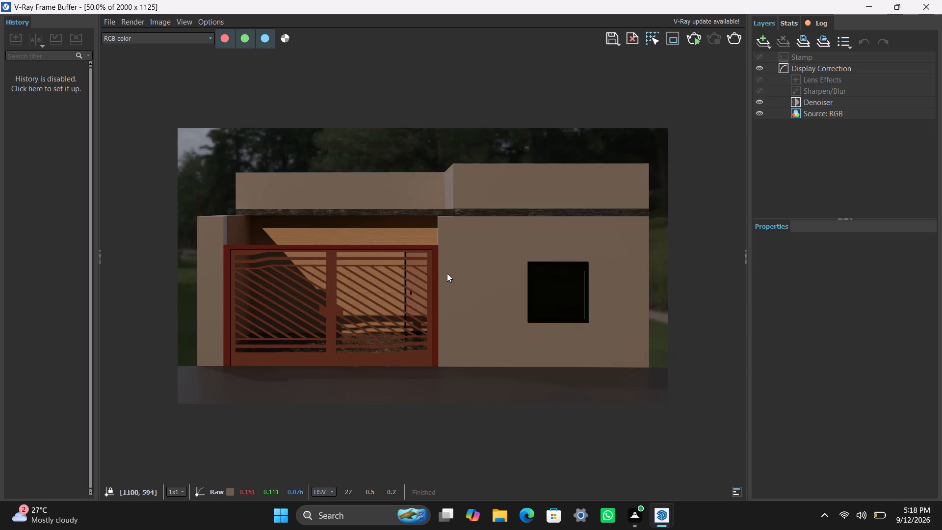
Compare the finished render with its green channel switched off and on, ending with all colour channels shown.
{"action": "key", "text": "space"}
{"action": "type", "text": "ggggg"}
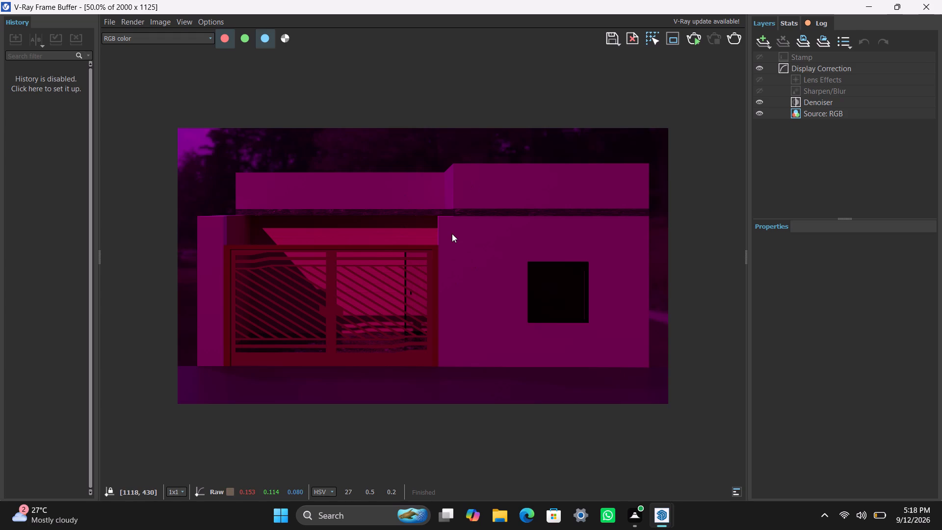
{"action": "type", "text": "ggggggggg"}
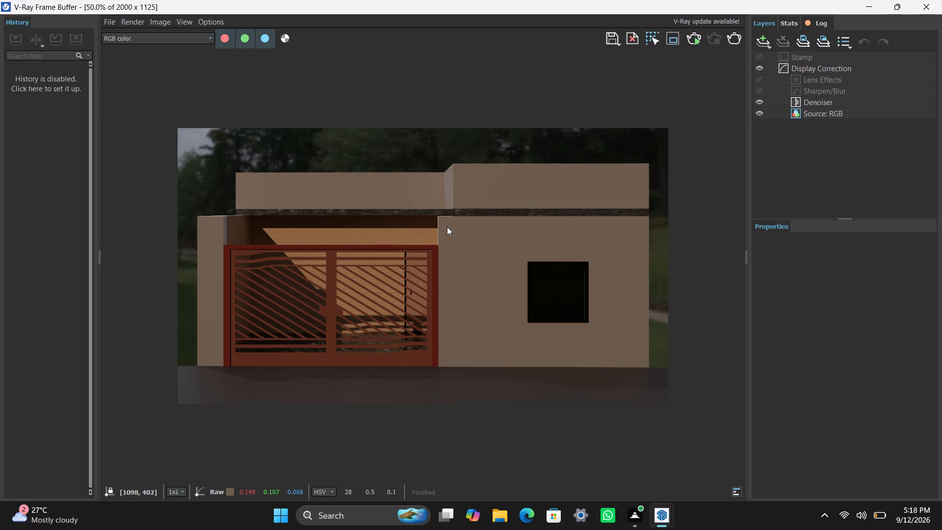
{"action": "key", "text": "g"}
{"action": "key", "text": "g"}
{"action": "key", "text": "g"}
{"action": "key", "text": "g"}
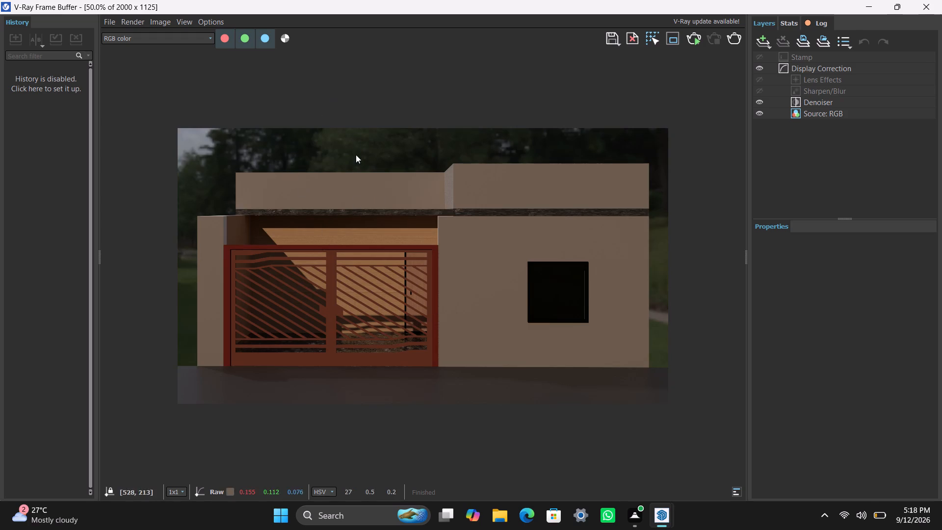
{"action": "key", "text": "g"}
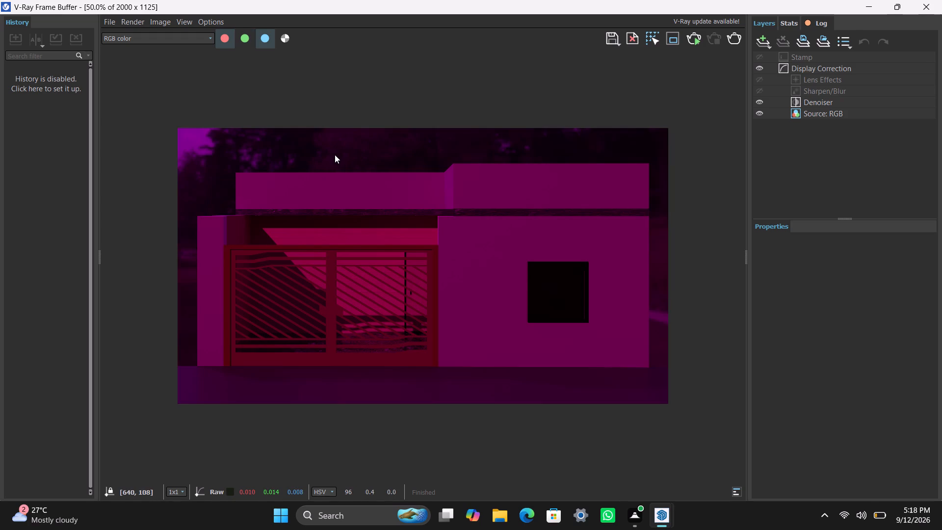
{"action": "key", "text": "g"}
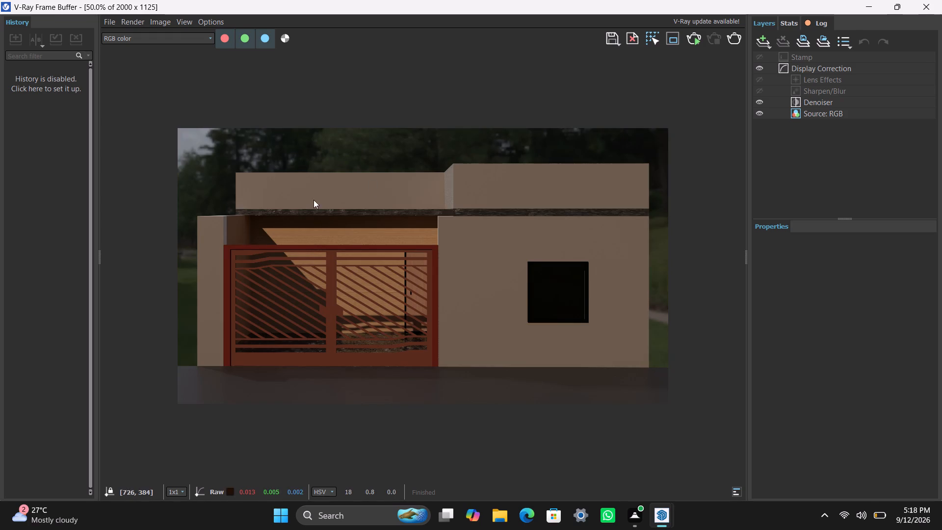
{"action": "key", "text": "g"}
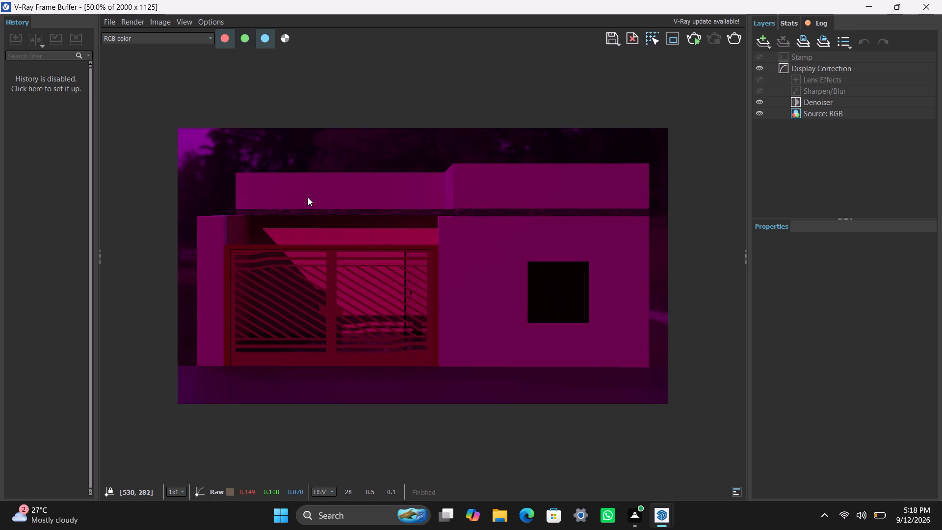
{"action": "key", "text": "g"}
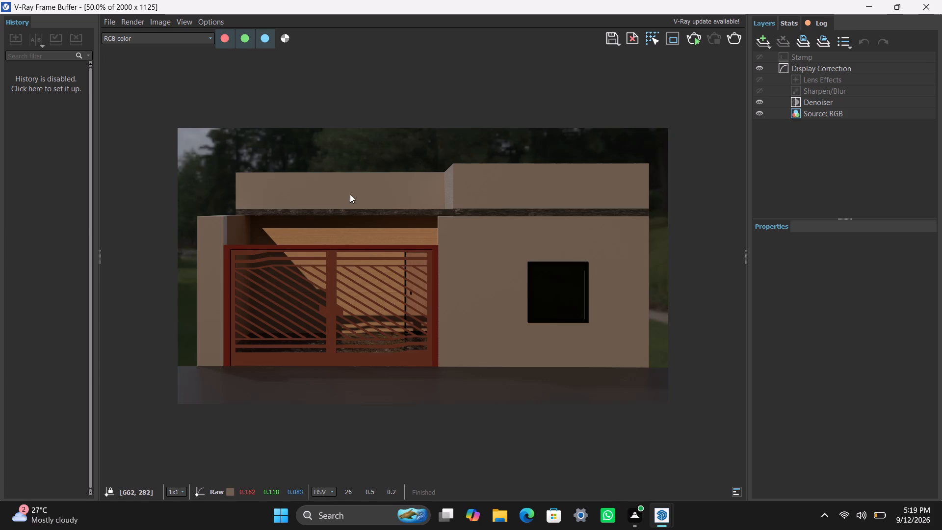
{"action": "type", "text": "gg"}
{"action": "key", "text": "g"}
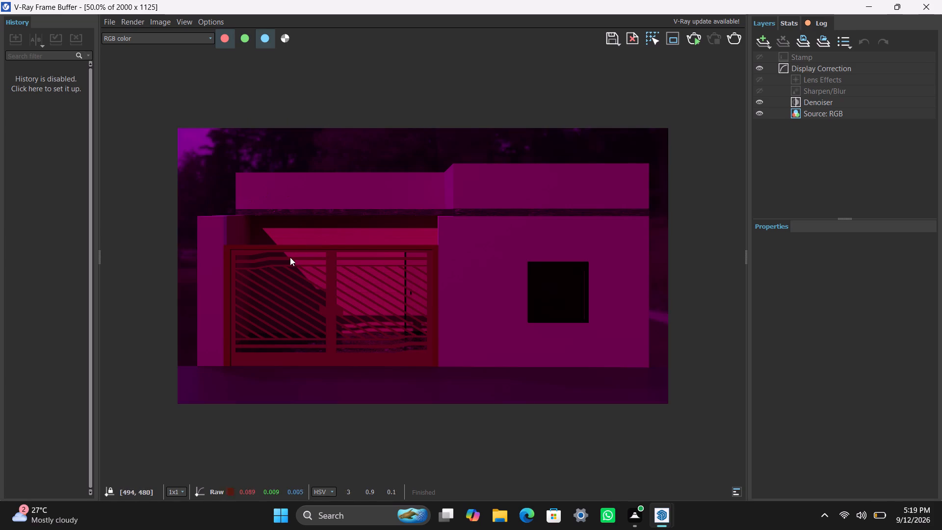
{"action": "type", "text": "gg"}
{"action": "key", "text": "g"}
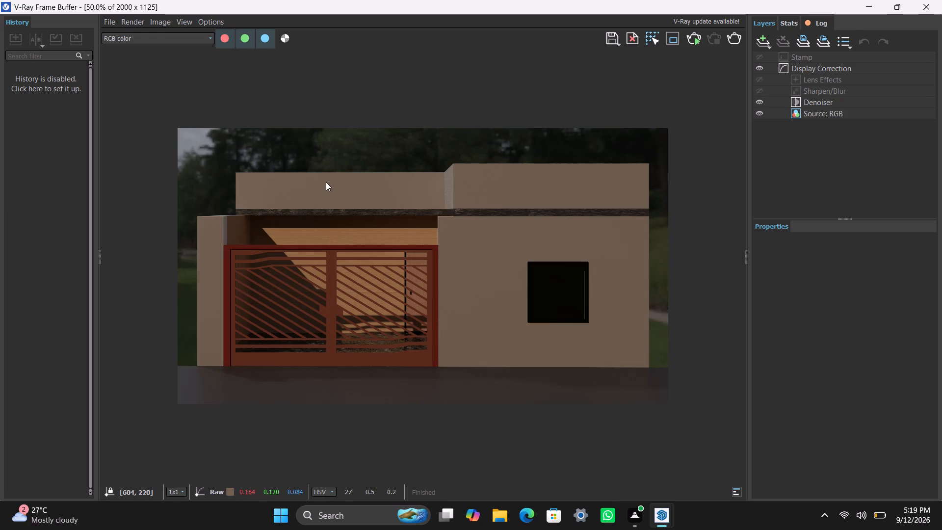
{"action": "key", "text": "g"}
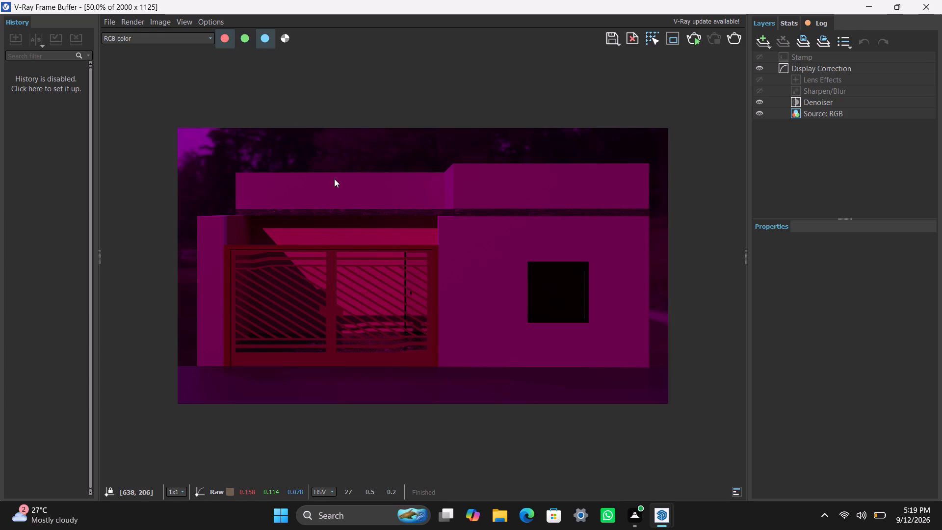
{"action": "key", "text": "g"}
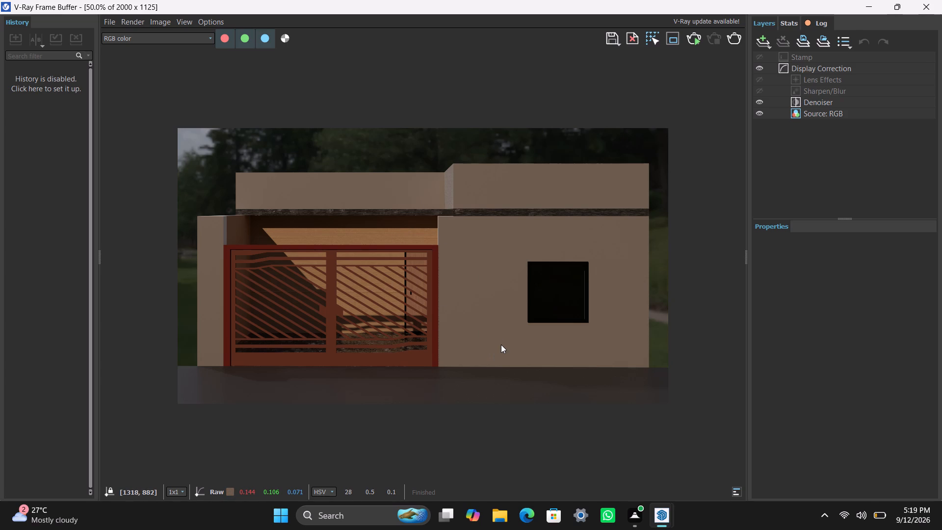
{"action": "key", "text": "g"}
{"action": "key", "text": "g"}
Examine the plaster wall, window opening and gate of the finished render close up and as a whole.
{"action": "scroll", "coordinate": [510, 302], "scroll_direction": "up", "scroll_amount": 1}
{"action": "scroll", "coordinate": [510, 302], "scroll_direction": "down", "scroll_amount": 2}
{"action": "scroll", "coordinate": [494, 299], "scroll_direction": "up", "scroll_amount": 2}
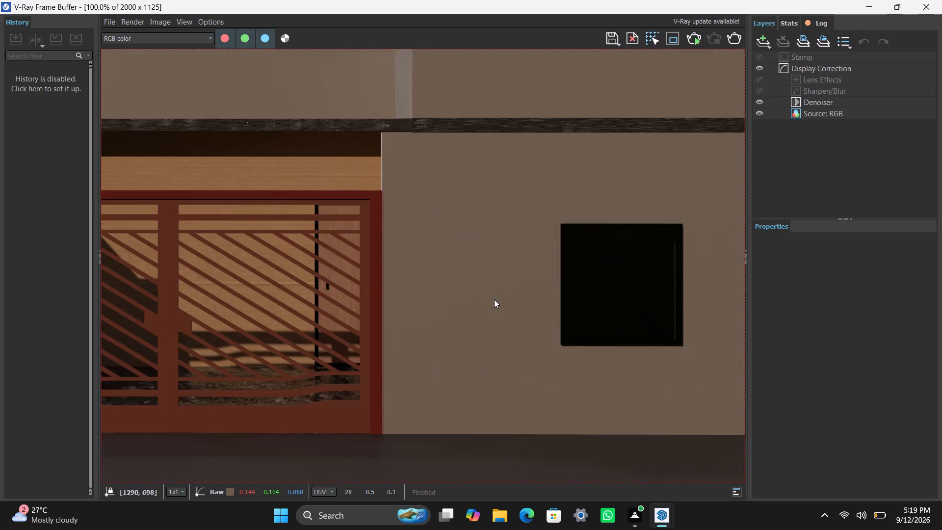
{"action": "scroll", "coordinate": [494, 299], "scroll_direction": "down", "scroll_amount": 1}
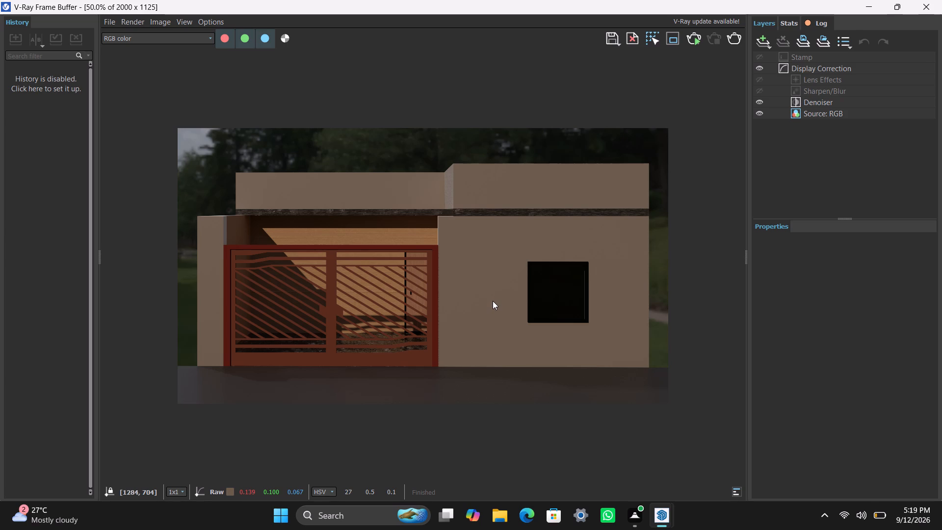
{"action": "scroll", "coordinate": [446, 267], "scroll_direction": "down", "scroll_amount": 1}
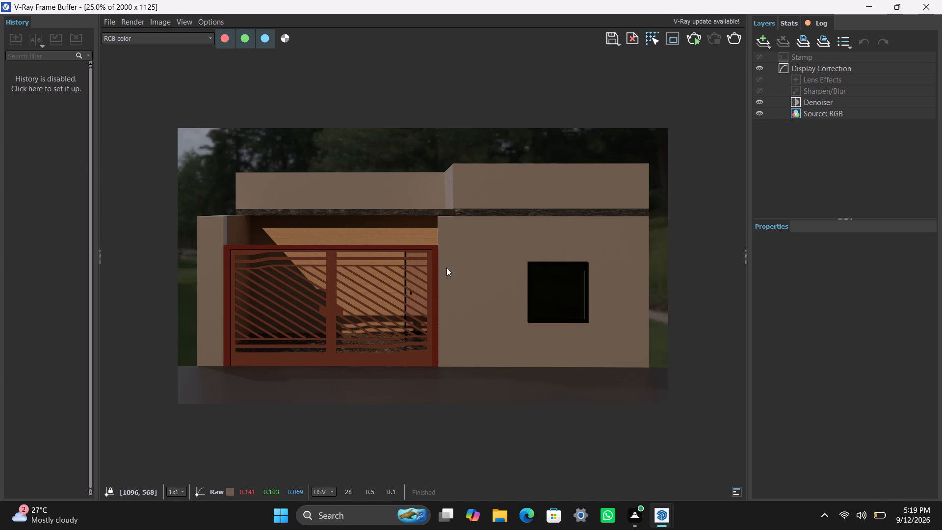
{"action": "scroll", "coordinate": [446, 267], "scroll_direction": "down", "scroll_amount": 1}
{"action": "scroll", "coordinate": [434, 263], "scroll_direction": "up", "scroll_amount": 3}
{"action": "scroll", "coordinate": [433, 263], "scroll_direction": "down", "scroll_amount": 1}
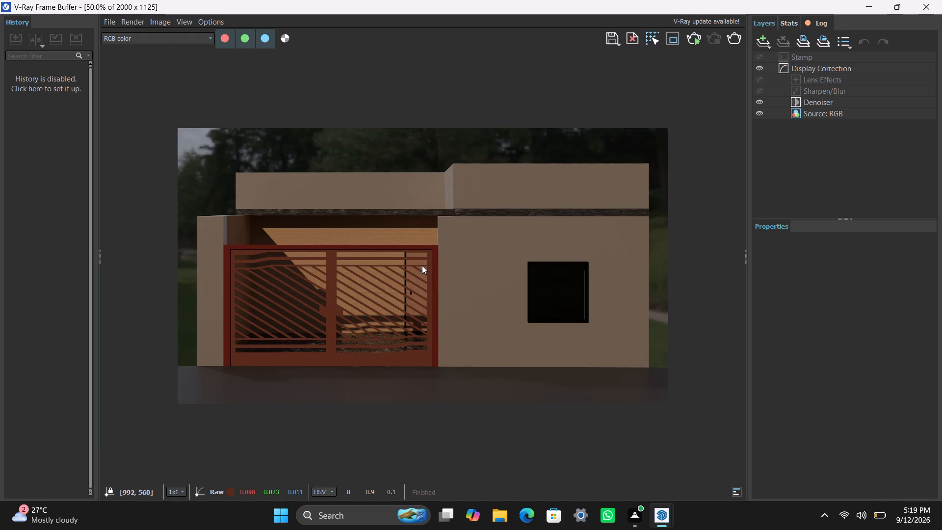
{"action": "scroll", "coordinate": [423, 272], "scroll_direction": "down", "scroll_amount": 1}
{"action": "scroll", "coordinate": [423, 272], "scroll_direction": "up", "scroll_amount": 1}
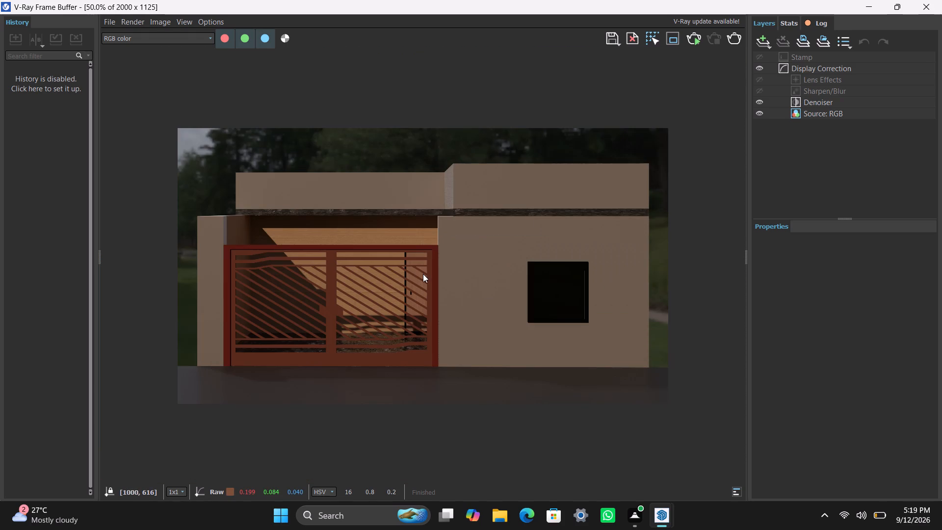
Examine the parapet, roof slab edge and upper gate area of the finished render, toggling the green channel and varying the magnification.
{"action": "key", "text": "g"}
{"action": "key", "text": "g"}
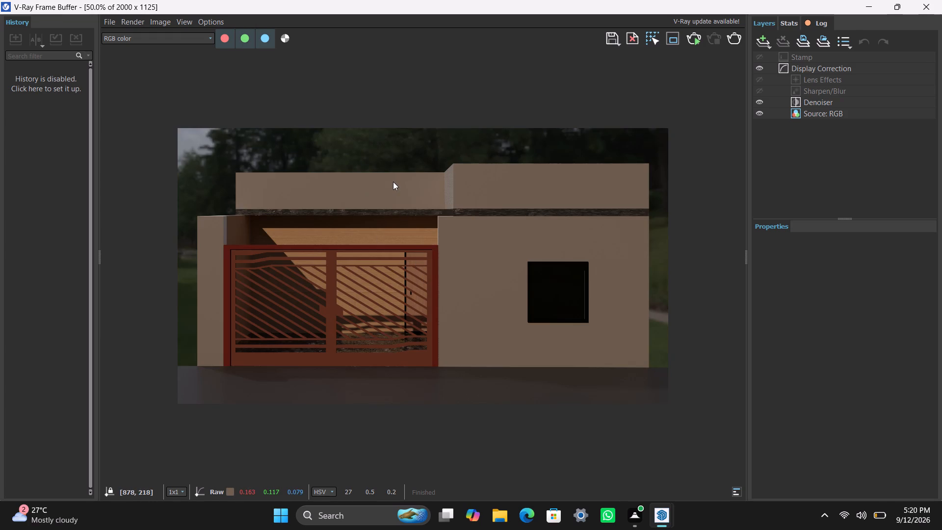
{"action": "type", "text": "gggg"}
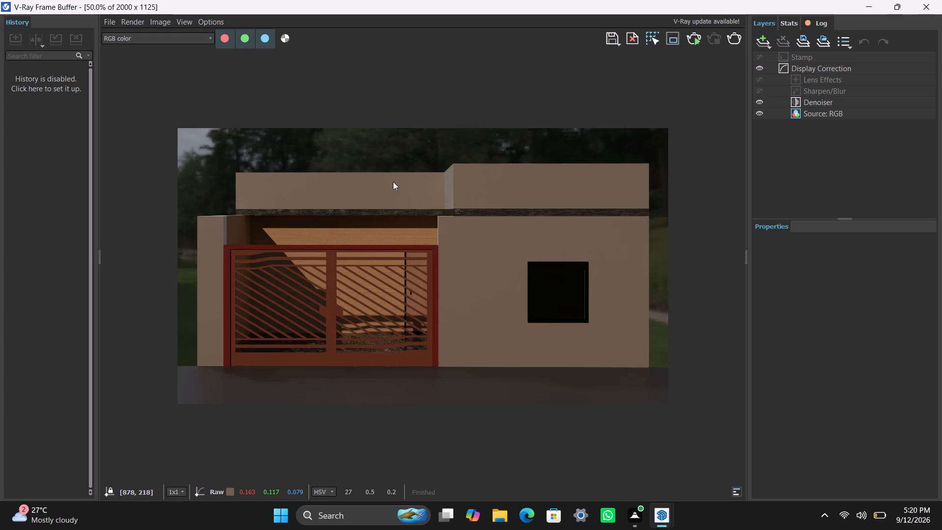
{"action": "type", "text": "gg"}
{"action": "scroll", "coordinate": [391, 186], "scroll_direction": "down", "scroll_amount": 2}
{"action": "scroll", "coordinate": [391, 186], "scroll_direction": "up", "scroll_amount": 2}
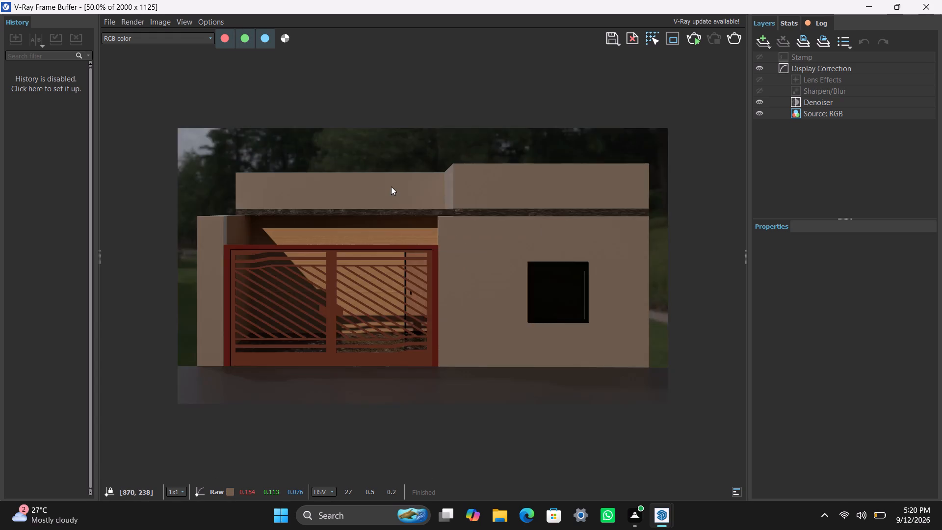
{"action": "scroll", "coordinate": [391, 186], "scroll_direction": "up", "scroll_amount": 1}
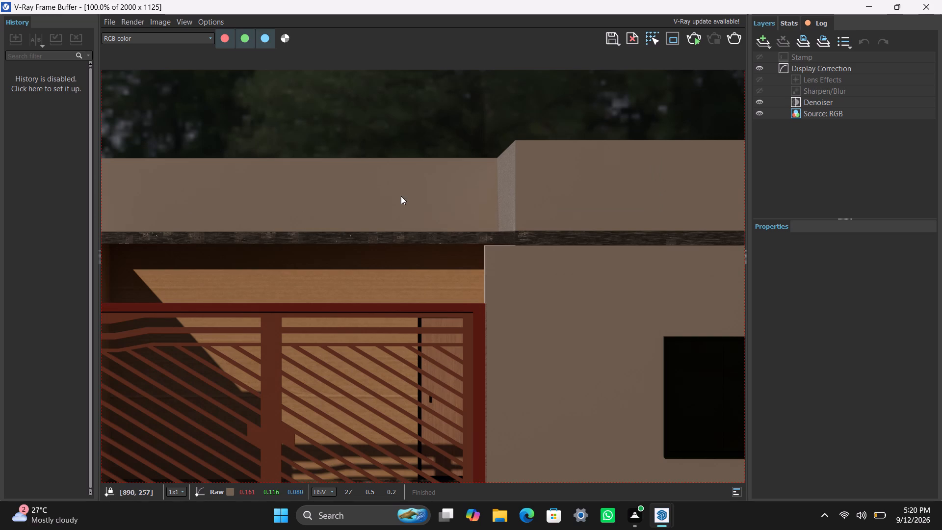
{"action": "scroll", "coordinate": [388, 229], "scroll_direction": "down", "scroll_amount": 1}
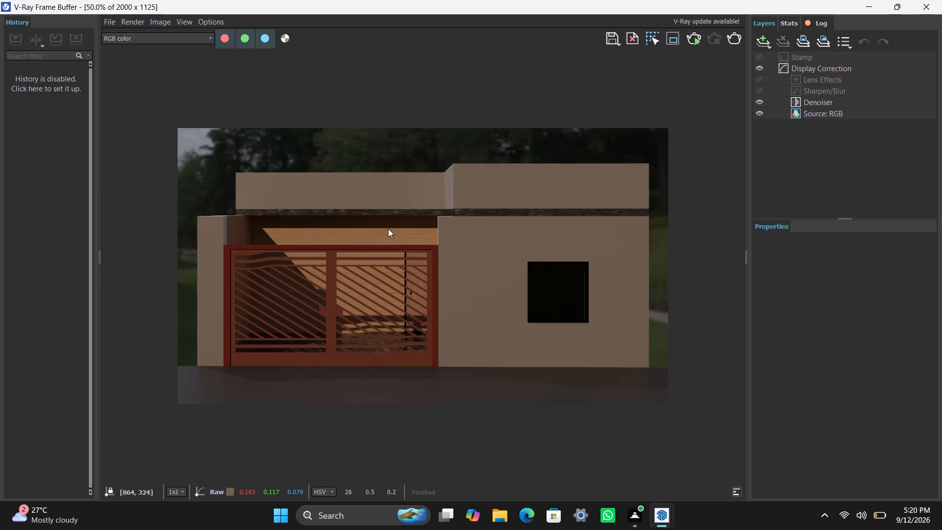
{"action": "scroll", "coordinate": [388, 229], "scroll_direction": "up", "scroll_amount": 1}
{"action": "scroll", "coordinate": [388, 229], "scroll_direction": "down", "scroll_amount": 1}
Examine the gate and adjoining plaster wall of the finished render close up and as a whole, toggling the green channel.
{"action": "scroll", "coordinate": [385, 274], "scroll_direction": "down", "scroll_amount": 1}
{"action": "scroll", "coordinate": [383, 275], "scroll_direction": "up", "scroll_amount": 2}
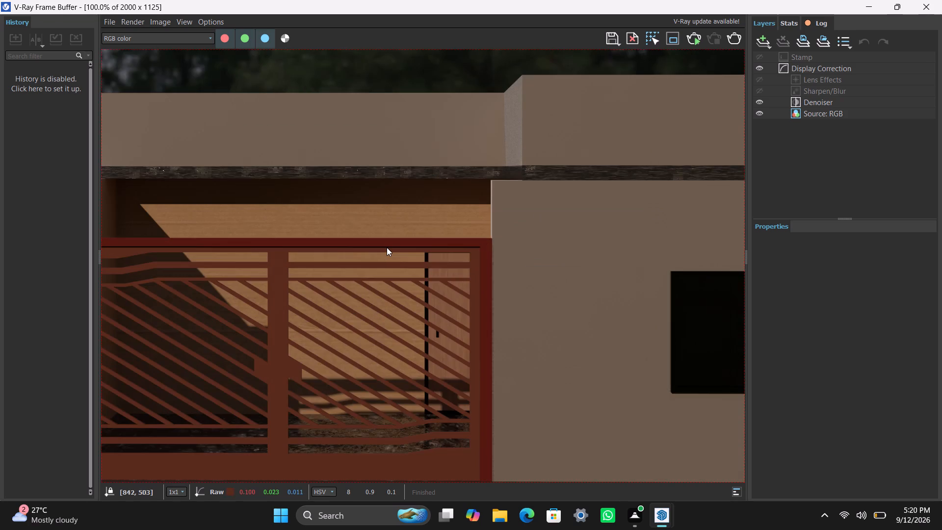
{"action": "scroll", "coordinate": [387, 247], "scroll_direction": "down", "scroll_amount": 1}
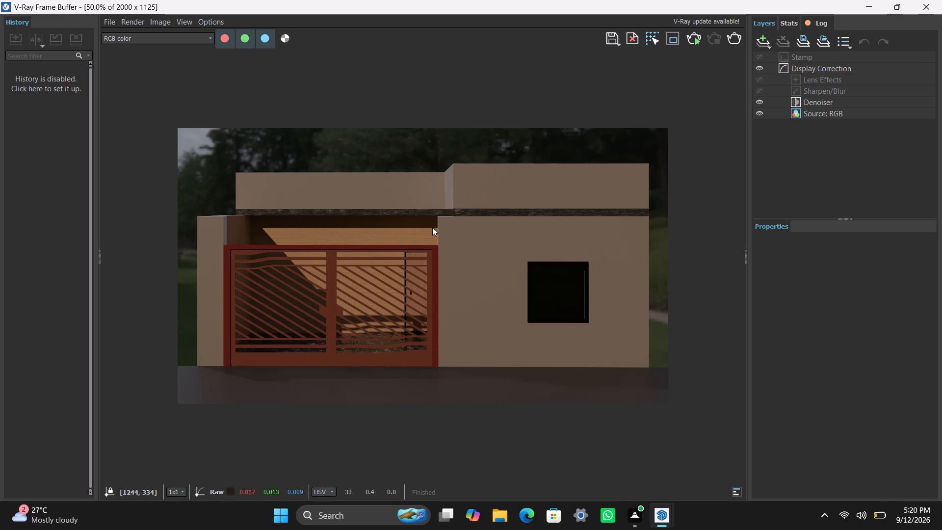
{"action": "scroll", "coordinate": [370, 286], "scroll_direction": "down", "scroll_amount": 1}
{"action": "scroll", "coordinate": [372, 281], "scroll_direction": "up", "scroll_amount": 1}
{"action": "type", "text": "gg"}
{"action": "type", "text": "gg"}
{"action": "scroll", "coordinate": [385, 267], "scroll_direction": "down", "scroll_amount": 1}
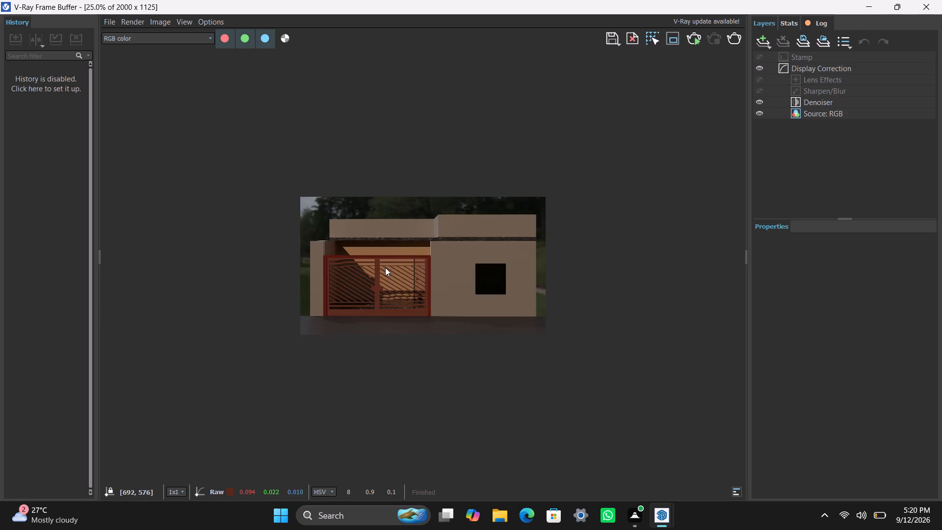
{"action": "scroll", "coordinate": [385, 267], "scroll_direction": "up", "scroll_amount": 2}
{"action": "scroll", "coordinate": [389, 262], "scroll_direction": "down", "scroll_amount": 2}
{"action": "scroll", "coordinate": [396, 252], "scroll_direction": "up", "scroll_amount": 2}
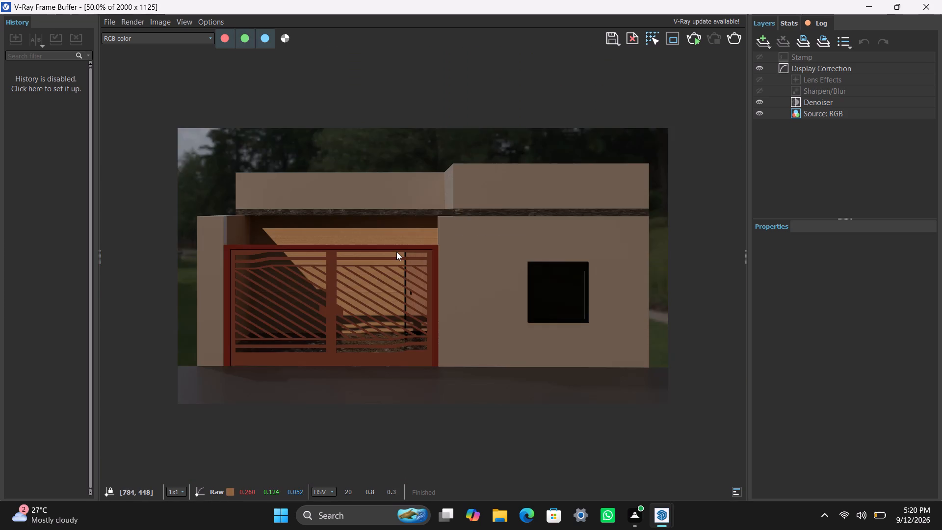
{"action": "type", "text": "gg"}
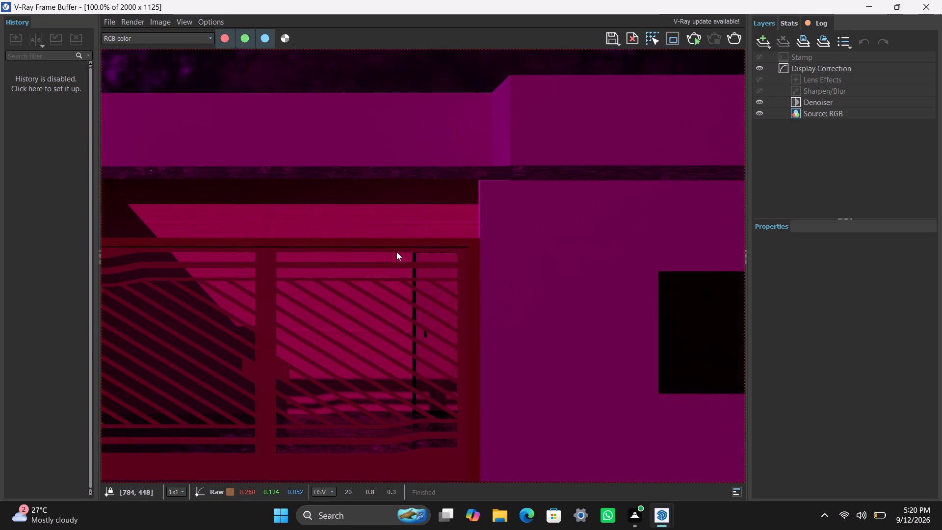
{"action": "scroll", "coordinate": [399, 251], "scroll_direction": "down", "scroll_amount": 2}
{"action": "scroll", "coordinate": [399, 251], "scroll_direction": "up", "scroll_amount": 1}
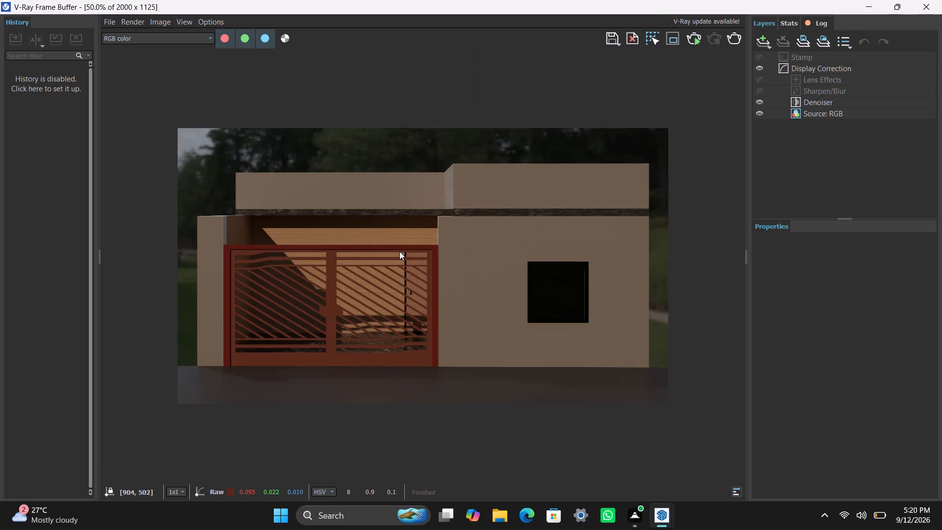
{"action": "scroll", "coordinate": [399, 251], "scroll_direction": "up", "scroll_amount": 1}
{"action": "scroll", "coordinate": [399, 251], "scroll_direction": "down", "scroll_amount": 1}
{"action": "type", "text": "gggg"}
{"action": "scroll", "coordinate": [399, 251], "scroll_direction": "up", "scroll_amount": 1}
{"action": "scroll", "coordinate": [399, 251], "scroll_direction": "down", "scroll_amount": 1}
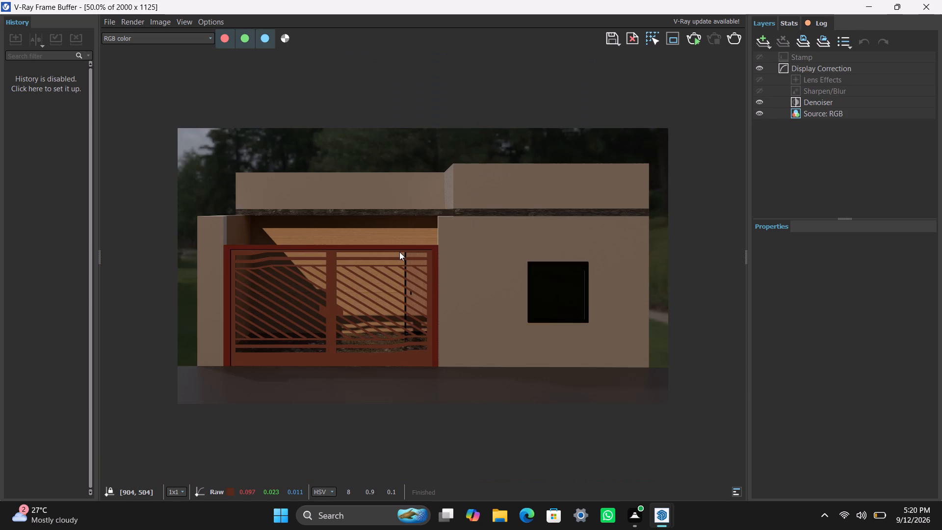
{"action": "type", "text": "gg"}
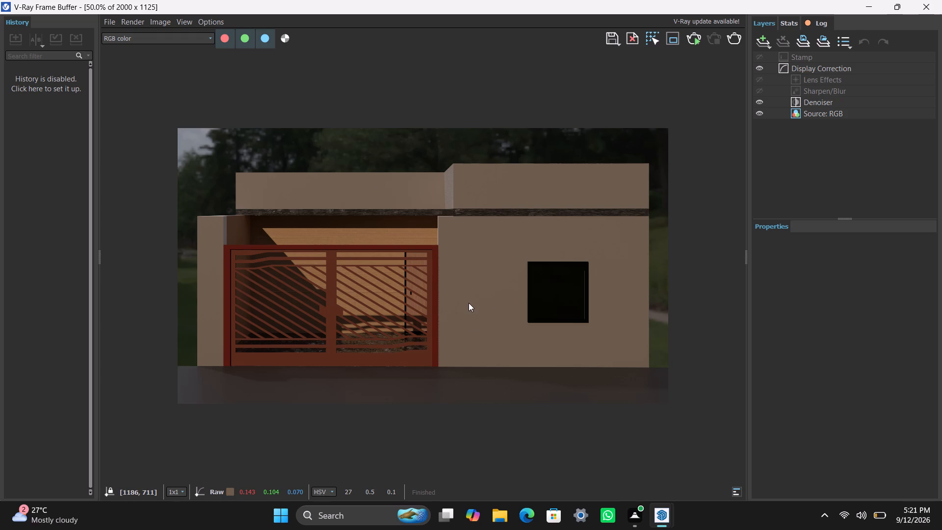
Compare the whole finished render with its green channel switched off and on, ending with all colour channels shown.
{"action": "type", "text": "gggg"}
{"action": "type", "text": "gggg"}
{"action": "type", "text": "gg"}
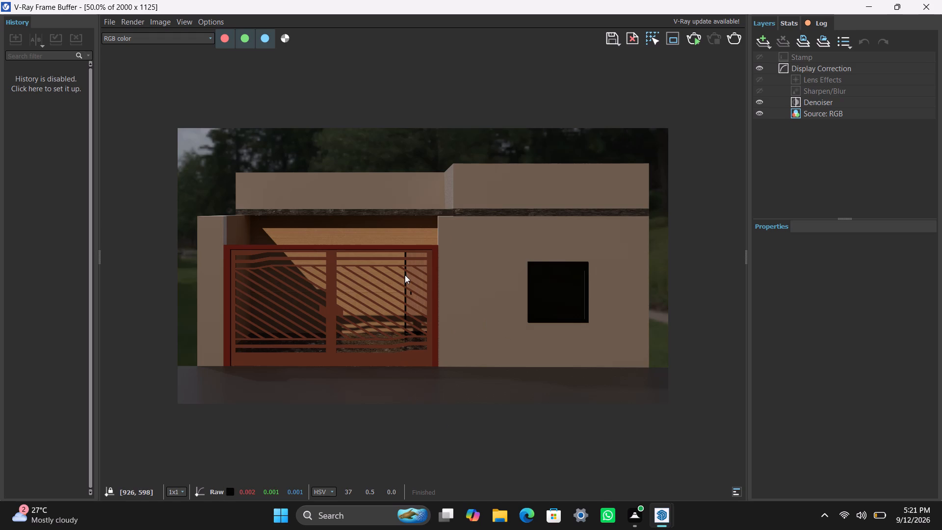
{"action": "type", "text": "gg"}
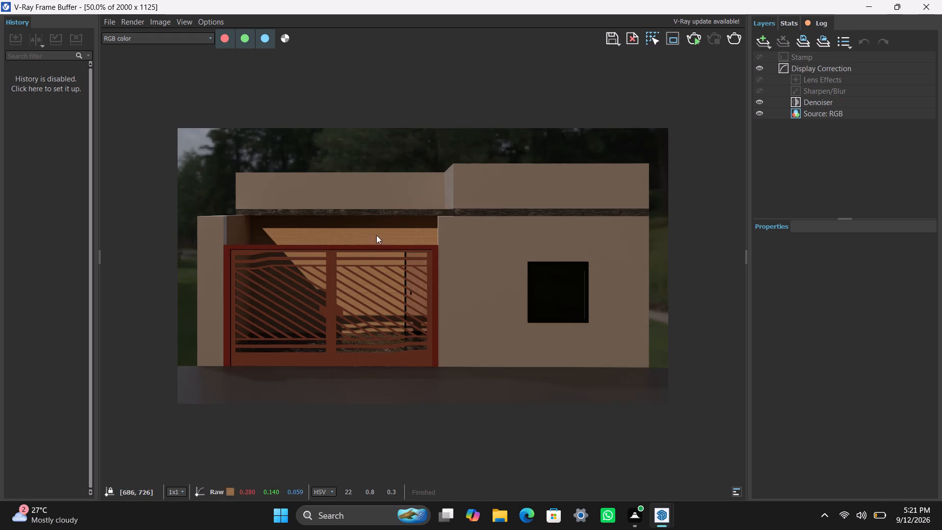
{"action": "type", "text": "gg"}
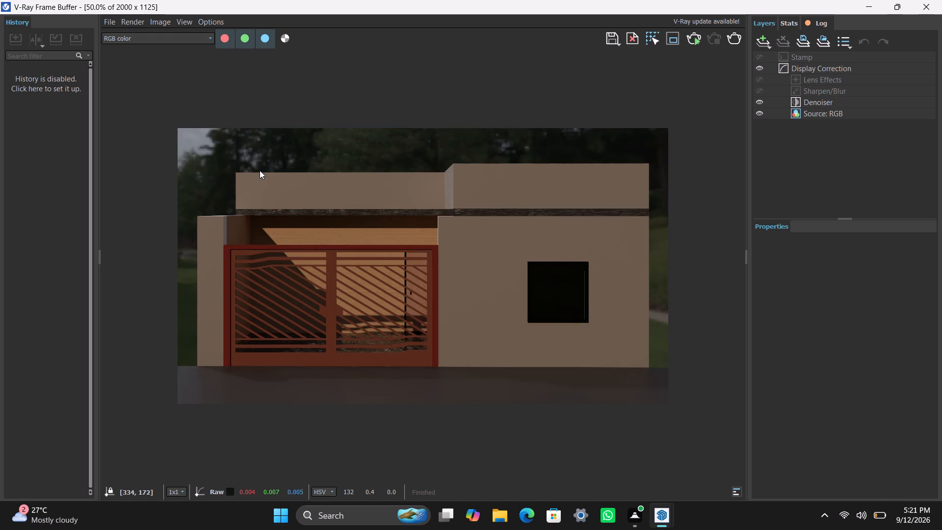
{"action": "type", "text": "gg"}
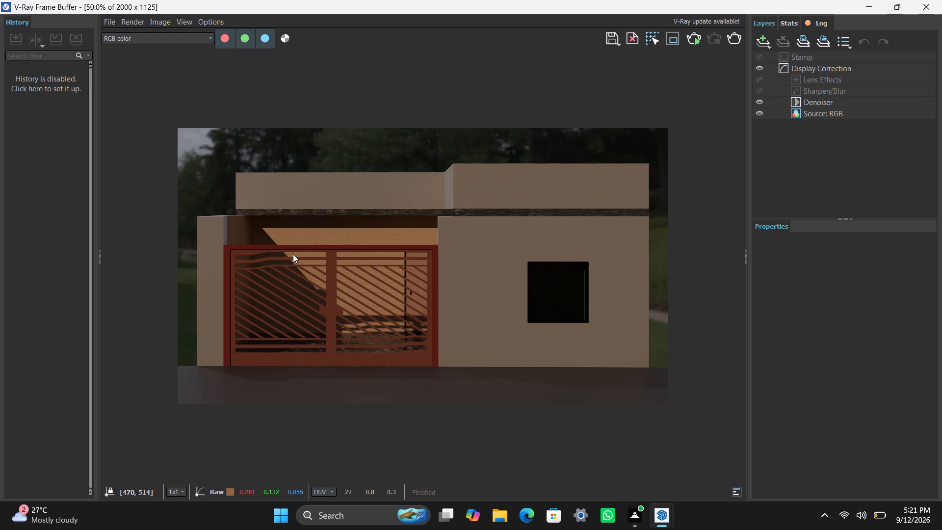
{"action": "key", "text": "g"}
{"action": "key", "text": "g"}
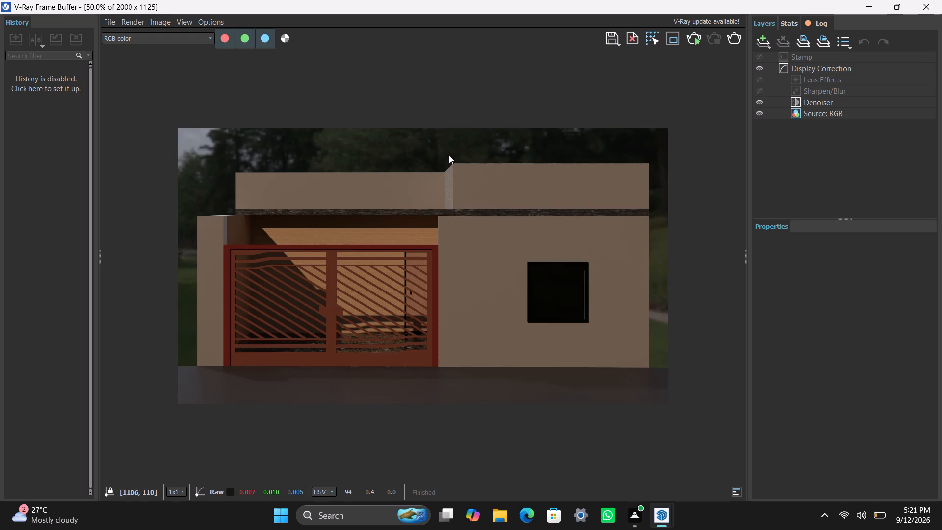
{"action": "key", "text": "g"}
{"action": "key", "text": "g"}
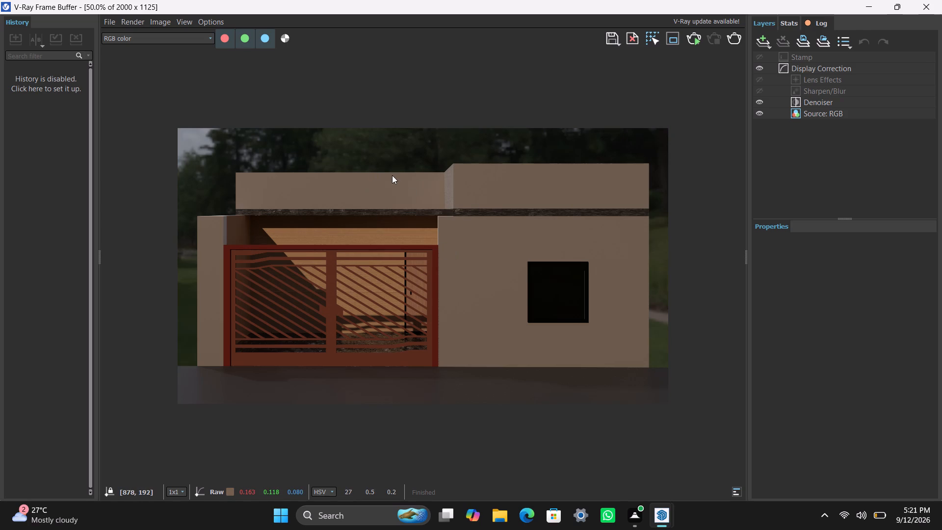
{"action": "type", "text": "gg"}
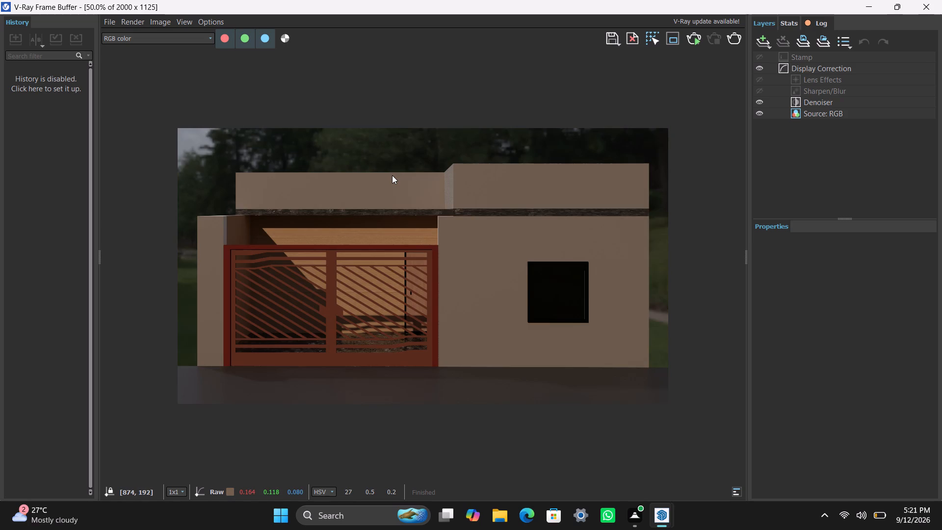
{"action": "type", "text": "gg"}
{"action": "type", "text": "gg"}
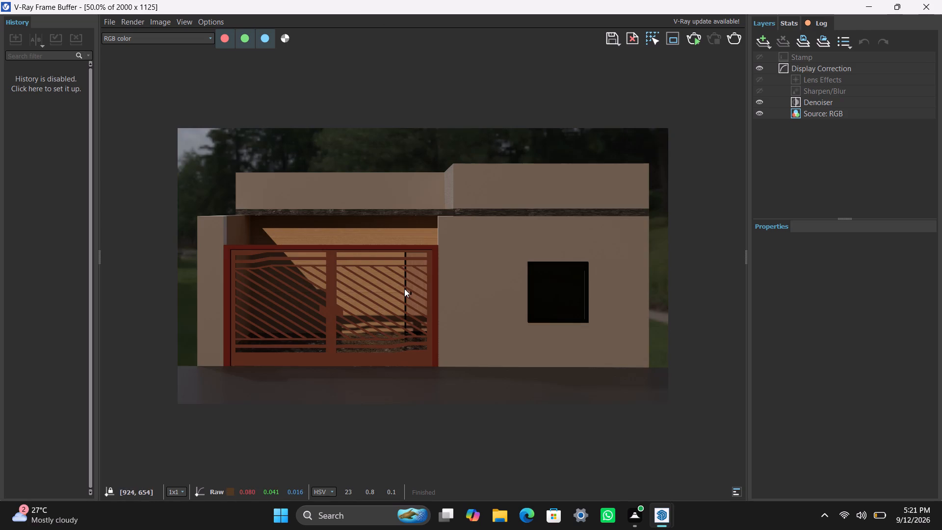
{"action": "type", "text": "gg"}
{"action": "key", "text": "g"}
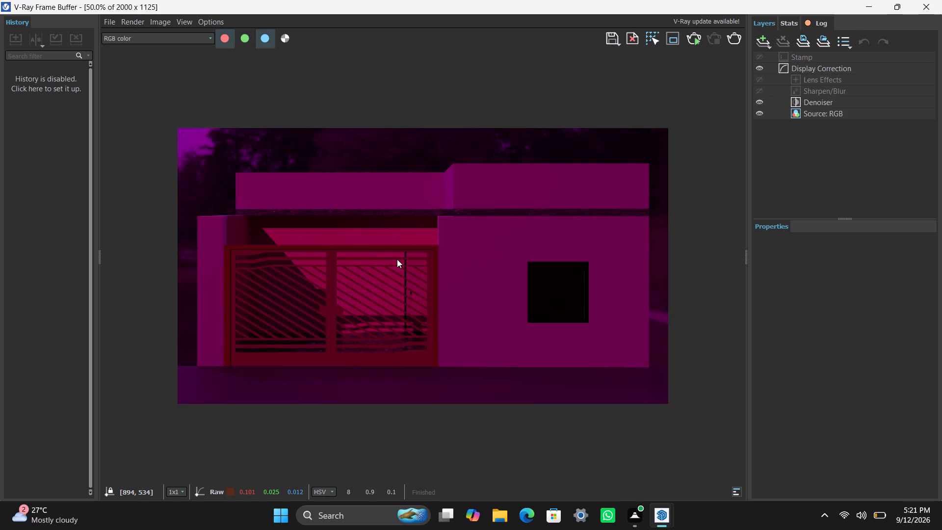
{"action": "scroll", "coordinate": [398, 259], "scroll_direction": "down", "scroll_amount": 2}
{"action": "scroll", "coordinate": [399, 259], "scroll_direction": "up", "scroll_amount": 3}
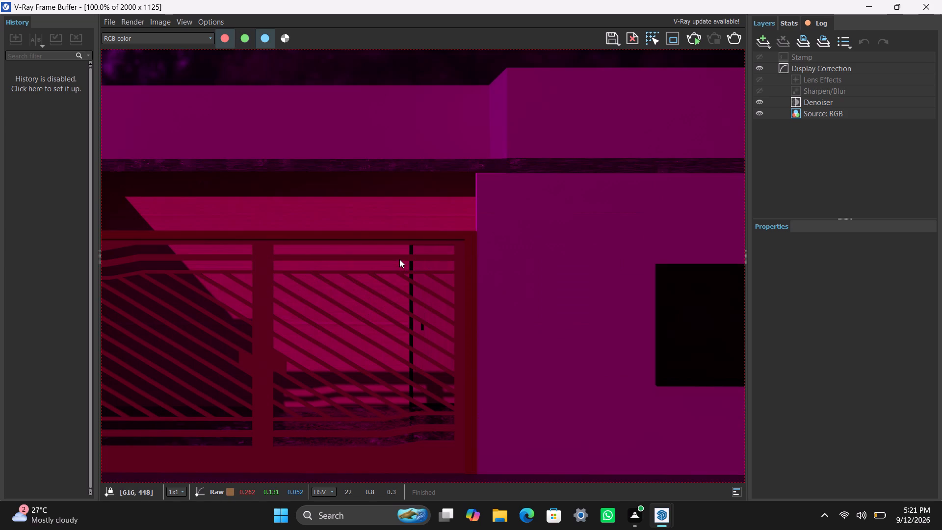
{"action": "key", "text": "g"}
{"action": "scroll", "coordinate": [416, 269], "scroll_direction": "down", "scroll_amount": 2}
{"action": "scroll", "coordinate": [416, 269], "scroll_direction": "up", "scroll_amount": 1}
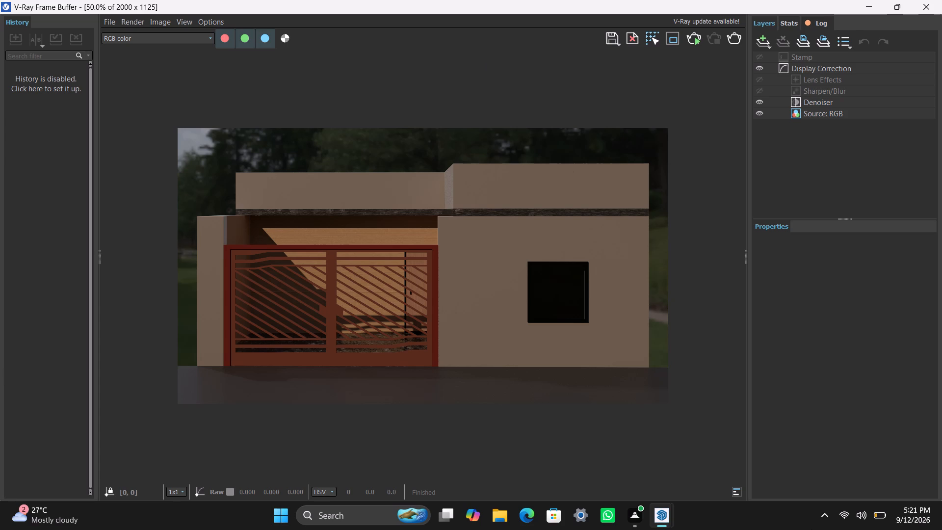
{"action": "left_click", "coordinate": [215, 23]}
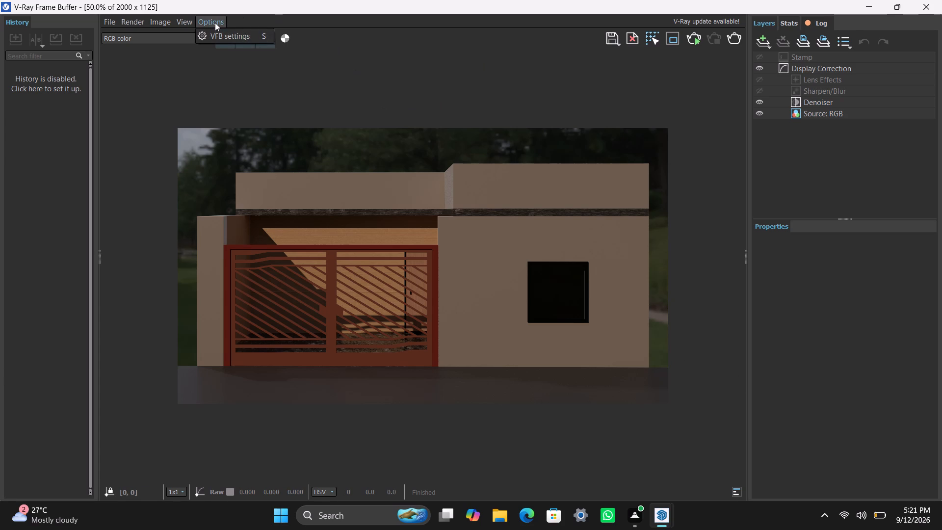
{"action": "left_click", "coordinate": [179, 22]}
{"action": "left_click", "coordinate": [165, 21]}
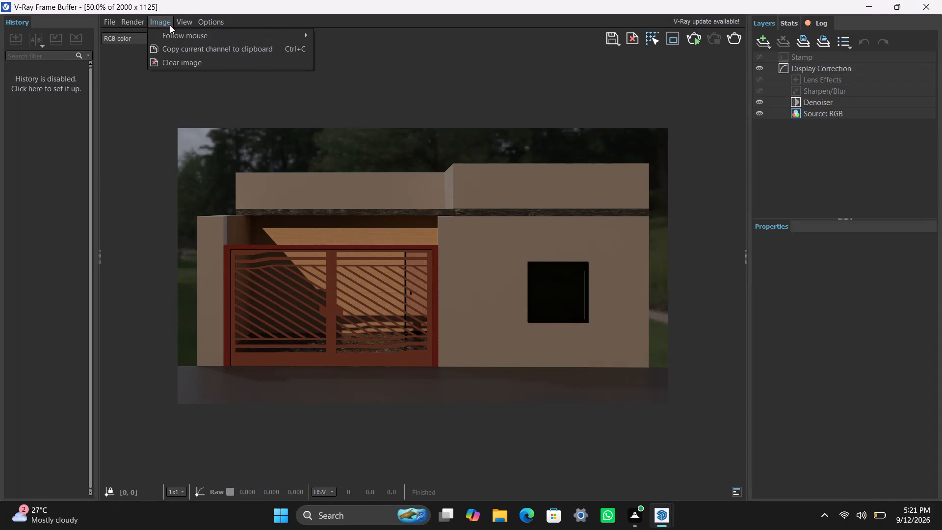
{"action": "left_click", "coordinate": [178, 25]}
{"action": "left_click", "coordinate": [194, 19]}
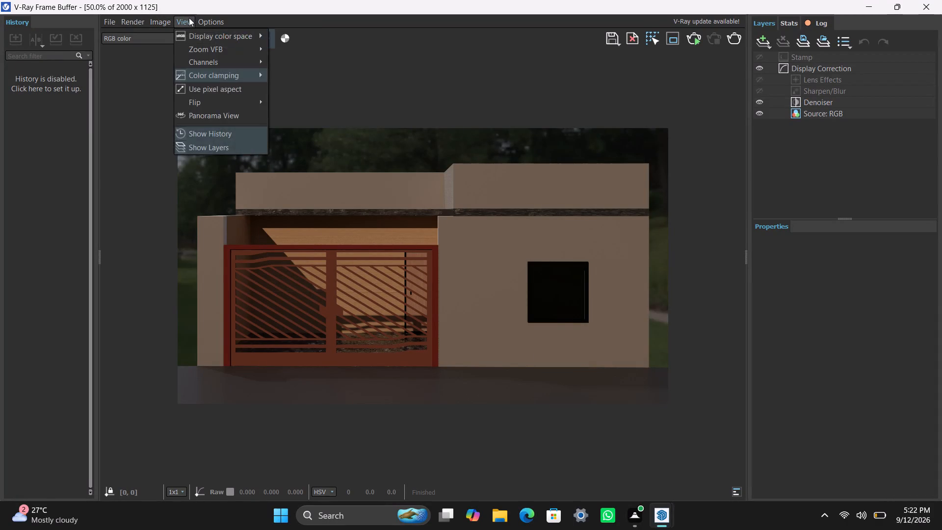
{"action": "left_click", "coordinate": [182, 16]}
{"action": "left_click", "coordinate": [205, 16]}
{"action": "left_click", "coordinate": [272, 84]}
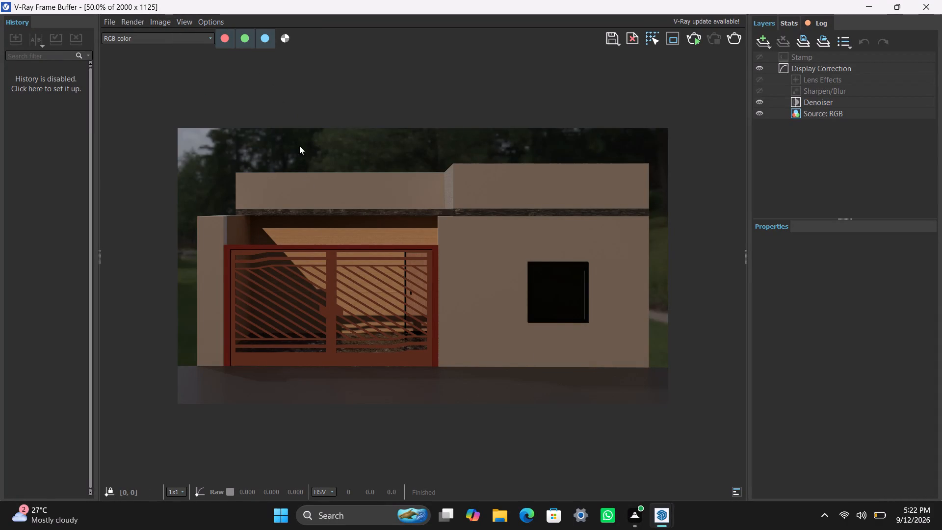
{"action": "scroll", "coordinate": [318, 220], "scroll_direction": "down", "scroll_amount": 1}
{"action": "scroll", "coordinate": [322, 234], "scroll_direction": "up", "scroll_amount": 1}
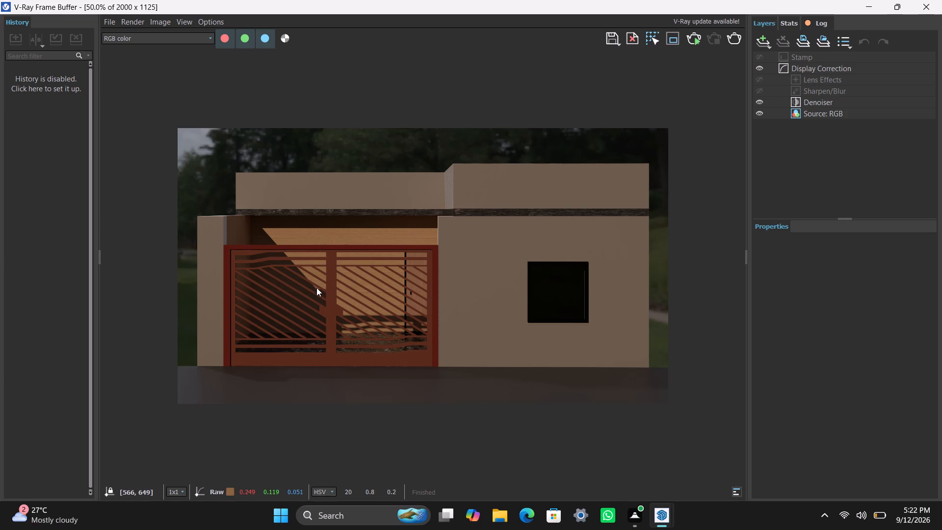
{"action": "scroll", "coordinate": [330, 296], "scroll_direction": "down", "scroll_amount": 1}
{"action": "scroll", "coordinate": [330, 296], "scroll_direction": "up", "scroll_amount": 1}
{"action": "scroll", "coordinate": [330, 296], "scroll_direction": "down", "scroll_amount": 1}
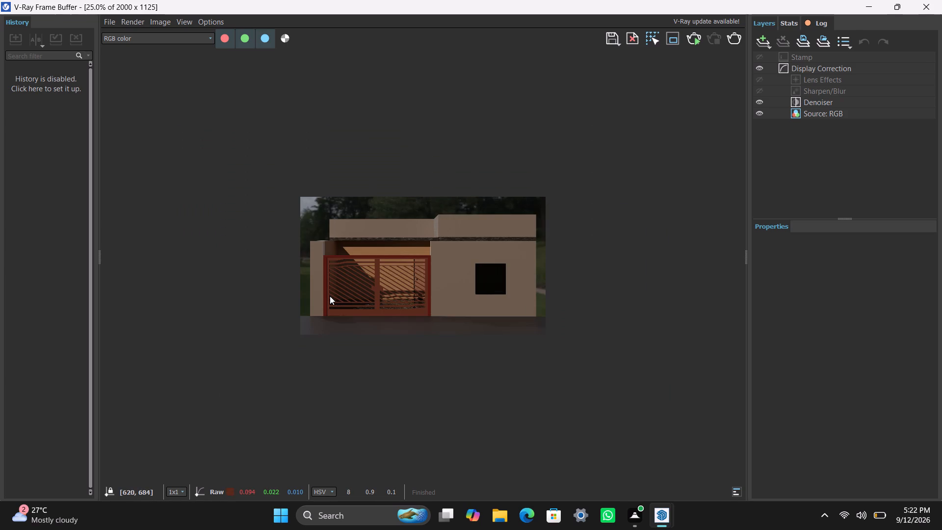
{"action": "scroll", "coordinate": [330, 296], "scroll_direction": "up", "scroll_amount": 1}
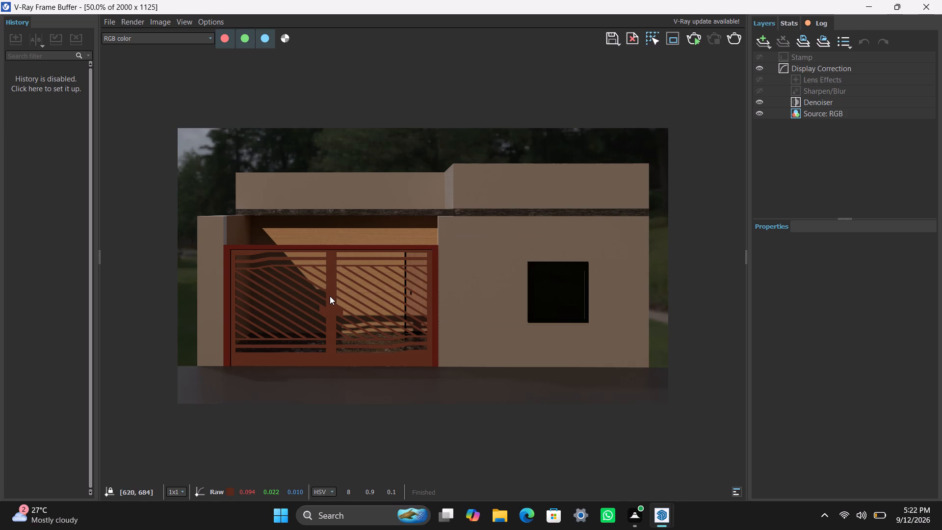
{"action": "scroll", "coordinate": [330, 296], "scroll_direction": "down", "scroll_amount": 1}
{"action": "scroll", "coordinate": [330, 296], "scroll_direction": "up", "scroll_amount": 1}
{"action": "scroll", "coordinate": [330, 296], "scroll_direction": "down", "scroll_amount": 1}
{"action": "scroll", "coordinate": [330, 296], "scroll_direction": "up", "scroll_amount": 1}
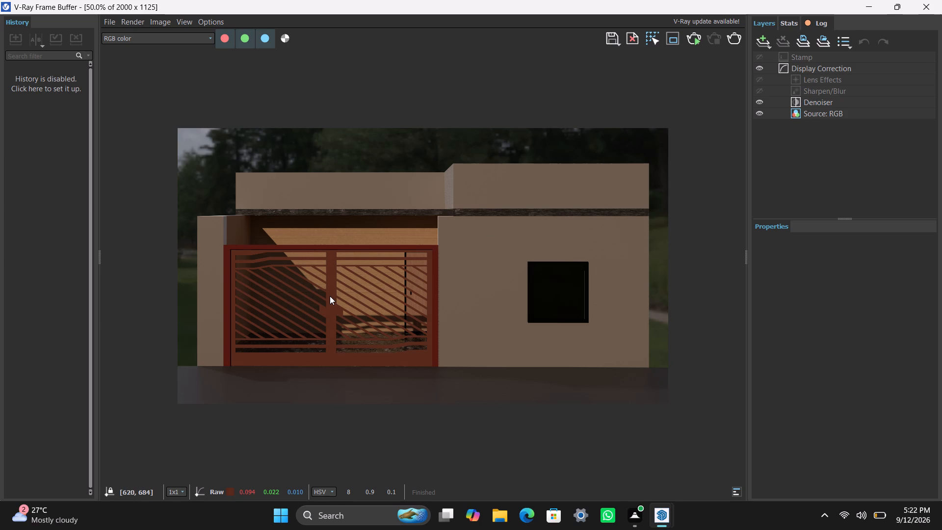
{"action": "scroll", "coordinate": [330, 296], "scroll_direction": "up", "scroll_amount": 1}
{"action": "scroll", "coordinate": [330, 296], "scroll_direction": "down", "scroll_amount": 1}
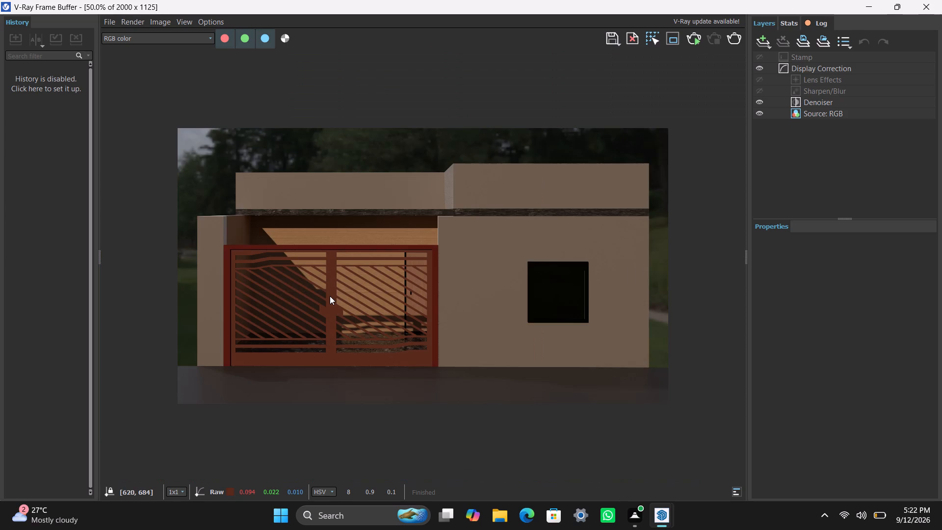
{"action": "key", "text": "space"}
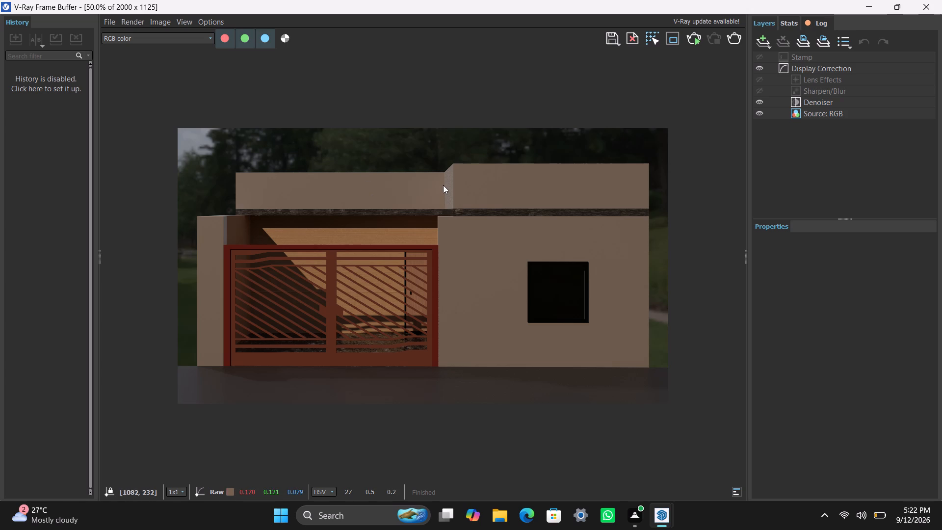
Examine the gate, the adjoining plaster wall and the window opening of the finished render at varying magnifications.
{"action": "key", "text": "space"}
{"action": "key", "text": "space"}
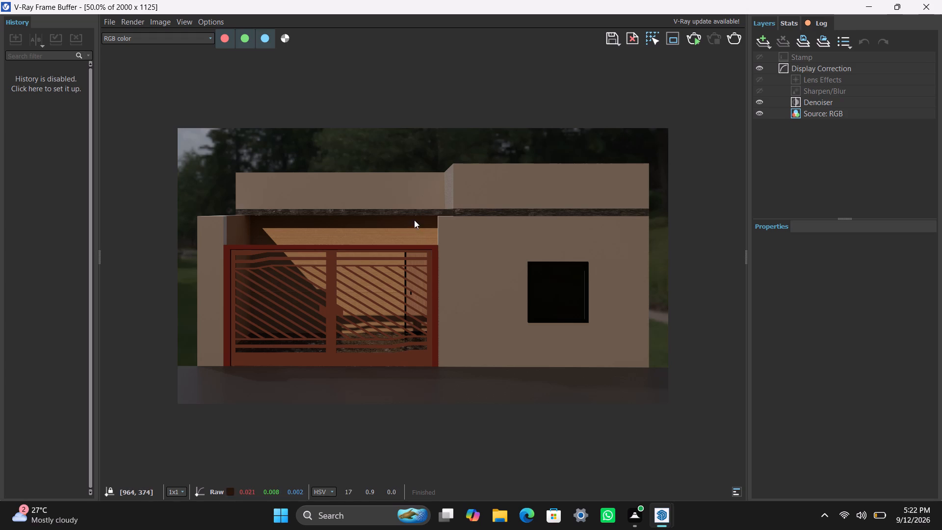
{"action": "scroll", "coordinate": [447, 277], "scroll_direction": "down", "scroll_amount": 1}
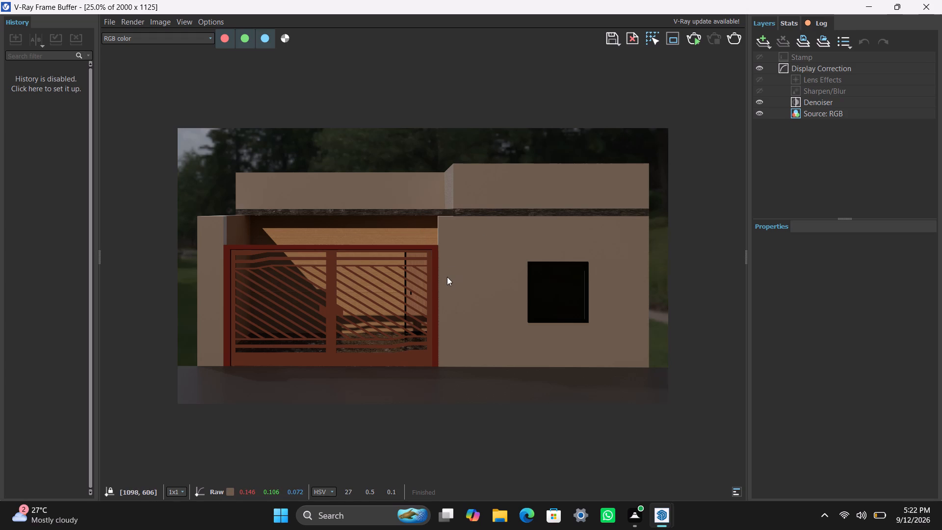
{"action": "scroll", "coordinate": [447, 277], "scroll_direction": "up", "scroll_amount": 1}
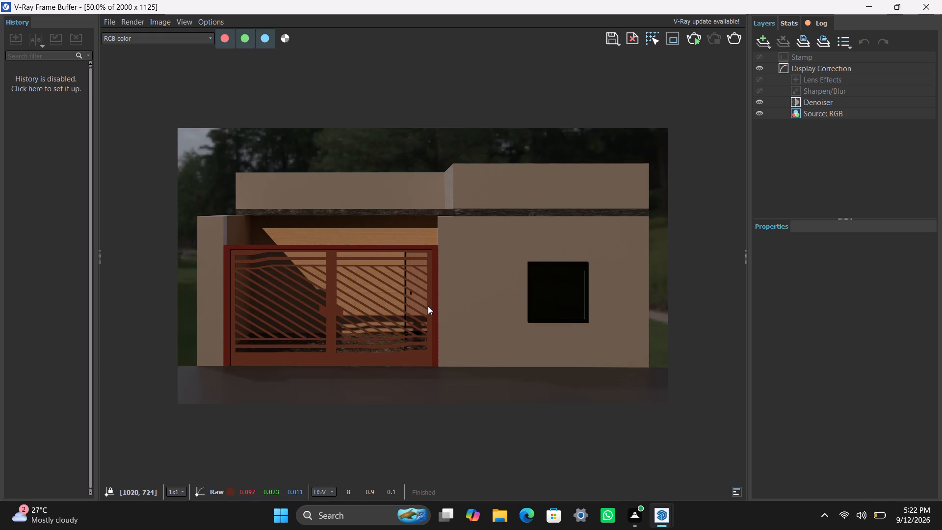
{"action": "scroll", "coordinate": [428, 306], "scroll_direction": "down", "scroll_amount": 2}
{"action": "scroll", "coordinate": [428, 306], "scroll_direction": "up", "scroll_amount": 2}
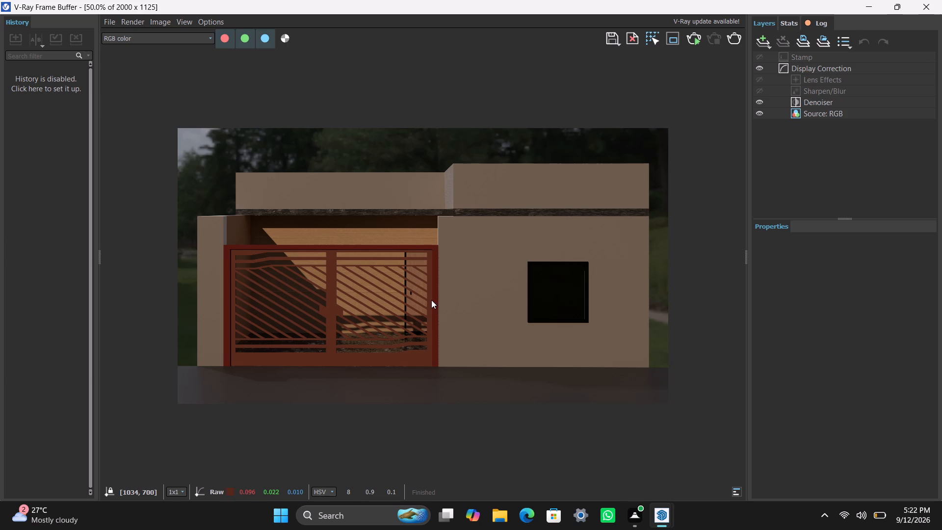
{"action": "key", "text": "space"}
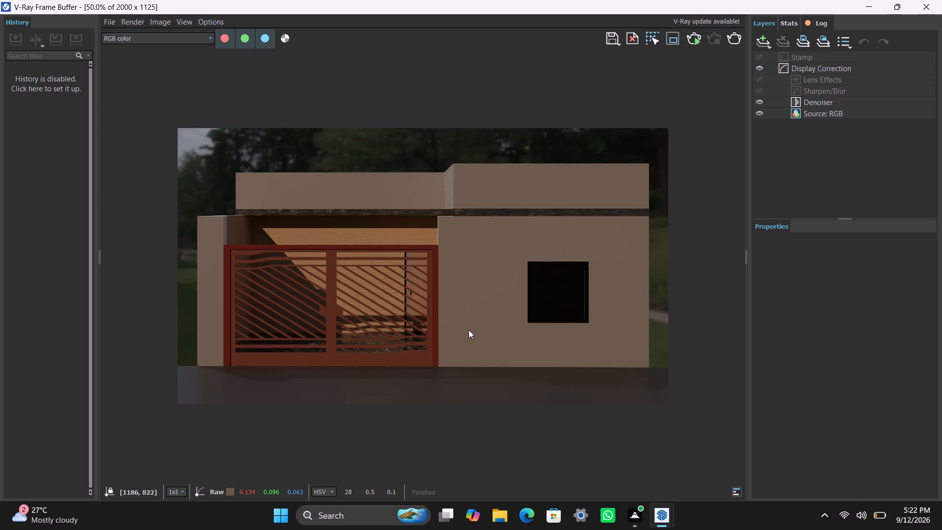
{"action": "scroll", "coordinate": [469, 330], "scroll_direction": "down", "scroll_amount": 1}
{"action": "scroll", "coordinate": [469, 330], "scroll_direction": "up", "scroll_amount": 2}
{"action": "scroll", "coordinate": [467, 326], "scroll_direction": "down", "scroll_amount": 2}
{"action": "scroll", "coordinate": [467, 326], "scroll_direction": "up", "scroll_amount": 1}
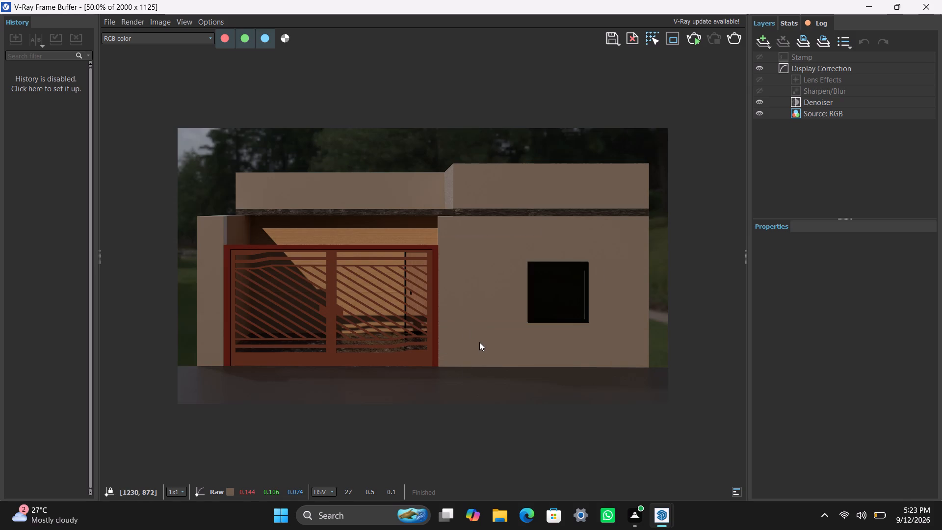
Examine the parapet, roof slab edge and upper plaster wall of the finished render at varying magnifications.
{"action": "key", "text": "space"}
{"action": "key", "text": "space"}
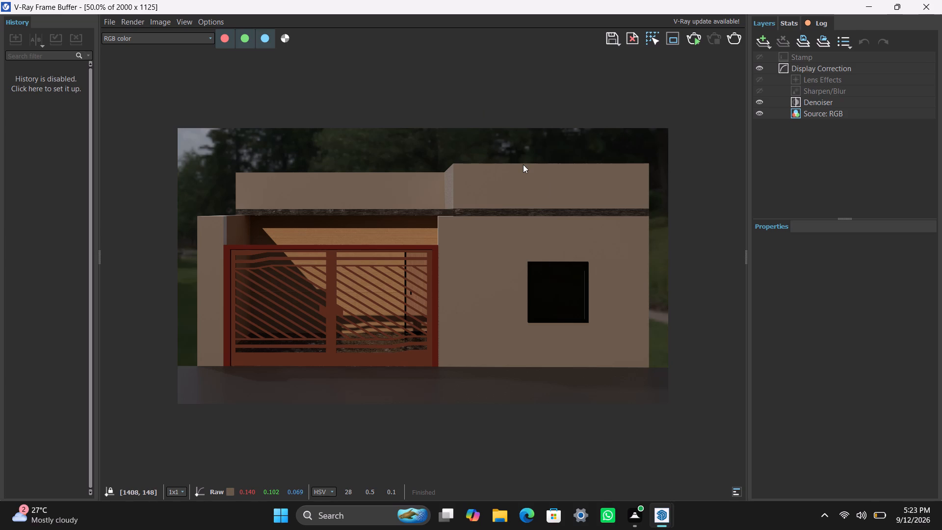
{"action": "scroll", "coordinate": [523, 164], "scroll_direction": "down", "scroll_amount": 1}
{"action": "scroll", "coordinate": [517, 164], "scroll_direction": "up", "scroll_amount": 1}
{"action": "scroll", "coordinate": [516, 165], "scroll_direction": "down", "scroll_amount": 1}
{"action": "scroll", "coordinate": [493, 221], "scroll_direction": "down", "scroll_amount": 1}
{"action": "scroll", "coordinate": [493, 221], "scroll_direction": "up", "scroll_amount": 2}
{"action": "scroll", "coordinate": [423, 252], "scroll_direction": "down", "scroll_amount": 2}
{"action": "scroll", "coordinate": [420, 256], "scroll_direction": "up", "scroll_amount": 1}
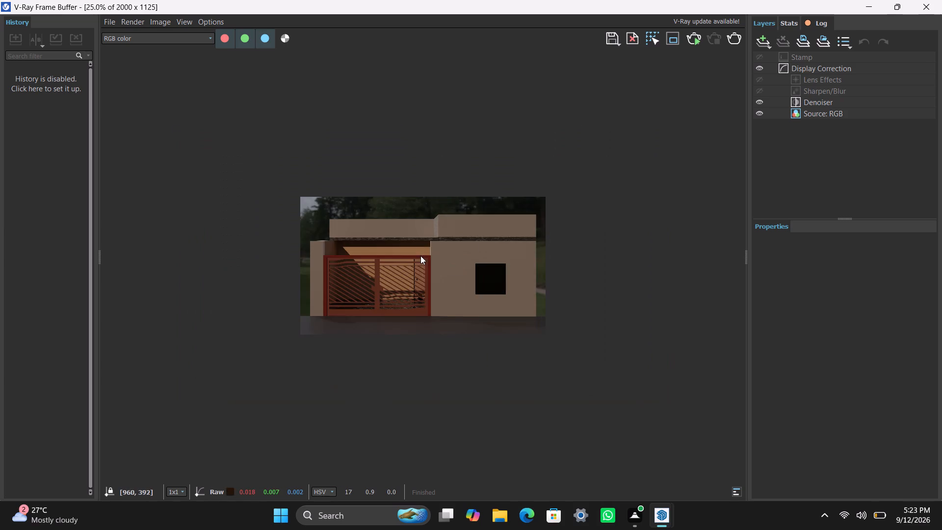
{"action": "scroll", "coordinate": [420, 257], "scroll_direction": "up", "scroll_amount": 1}
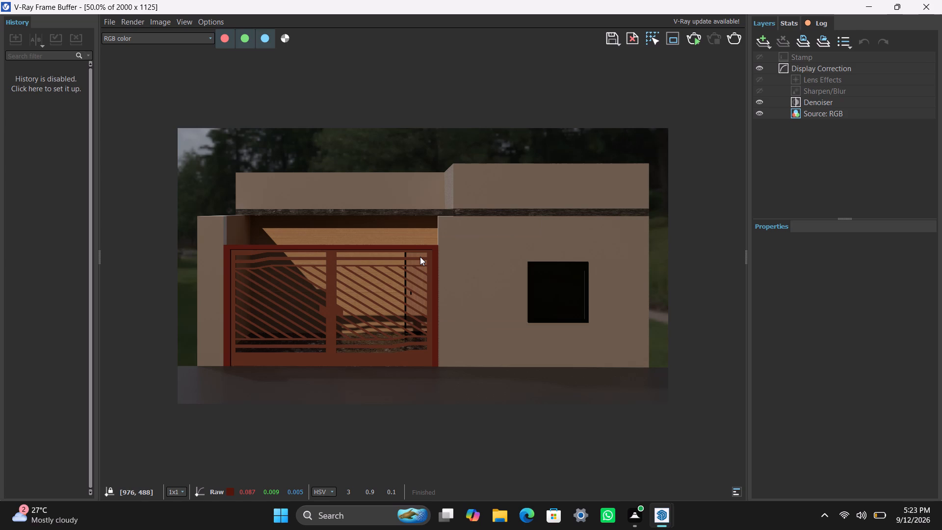
{"action": "scroll", "coordinate": [420, 257], "scroll_direction": "down", "scroll_amount": 1}
{"action": "scroll", "coordinate": [420, 257], "scroll_direction": "up", "scroll_amount": 1}
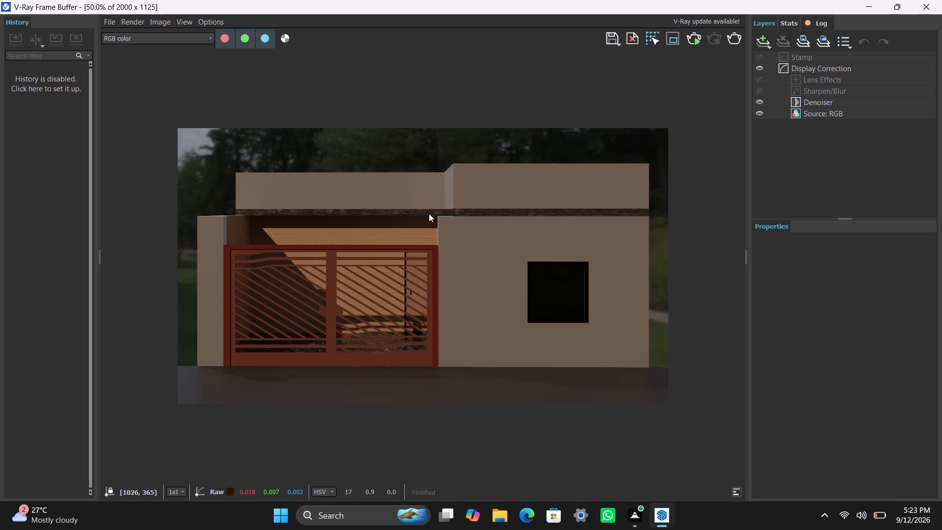
Examine the gate area and the overall composition of the finished render at reduced magnifications.
{"action": "key", "text": "space"}
{"action": "key", "text": "space"}
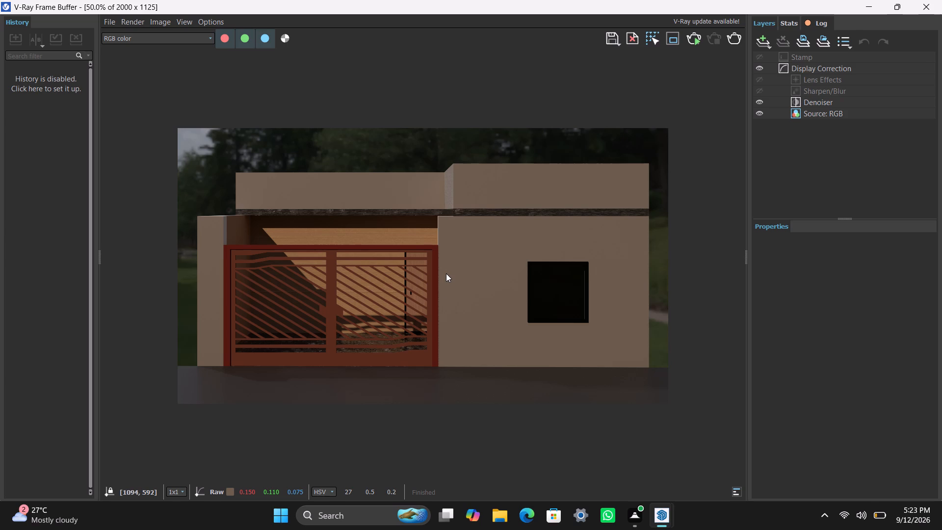
{"action": "scroll", "coordinate": [371, 314], "scroll_direction": "down", "scroll_amount": 1}
{"action": "scroll", "coordinate": [371, 311], "scroll_direction": "up", "scroll_amount": 1}
{"action": "key", "text": "space"}
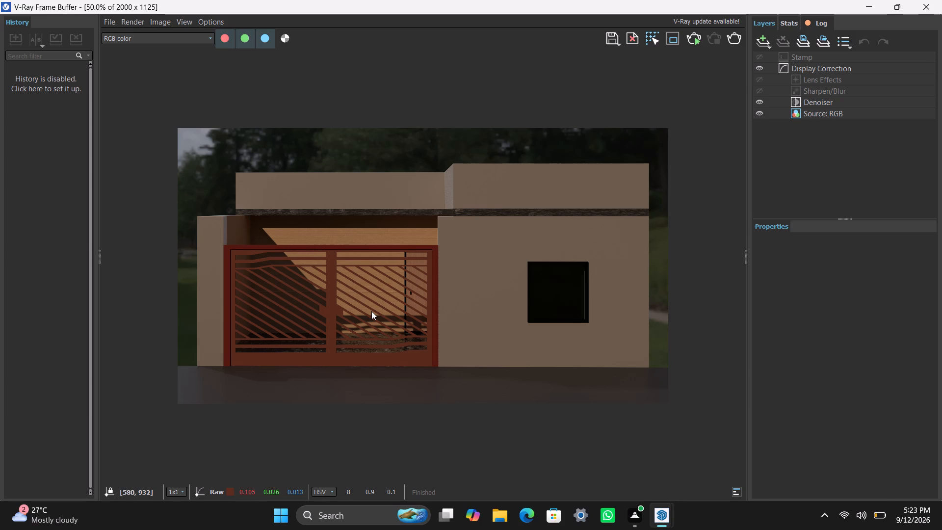
{"action": "key", "text": "space"}
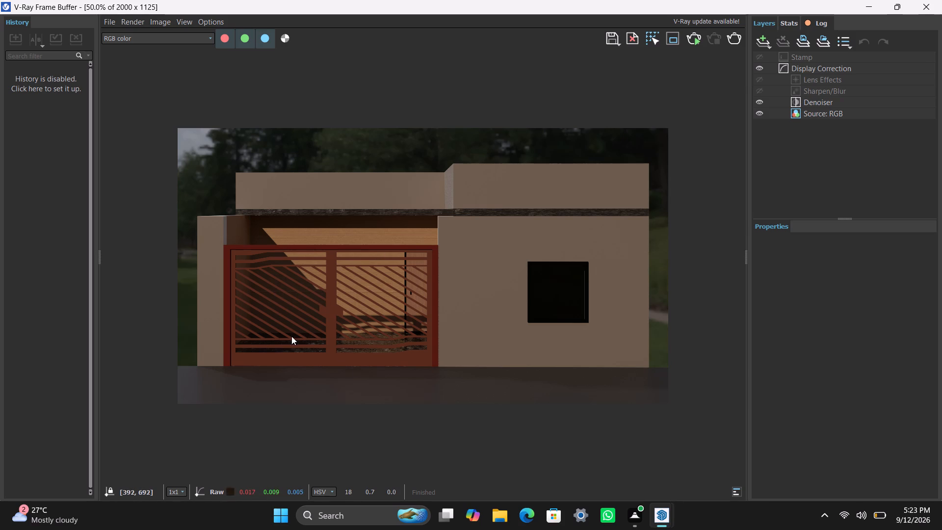
{"action": "scroll", "coordinate": [392, 256], "scroll_direction": "down", "scroll_amount": 1}
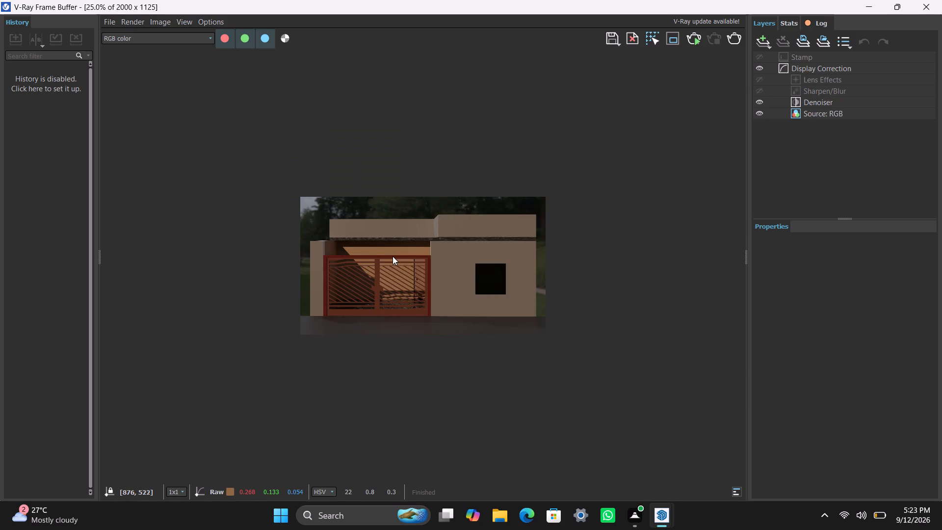
{"action": "scroll", "coordinate": [392, 256], "scroll_direction": "up", "scroll_amount": 1}
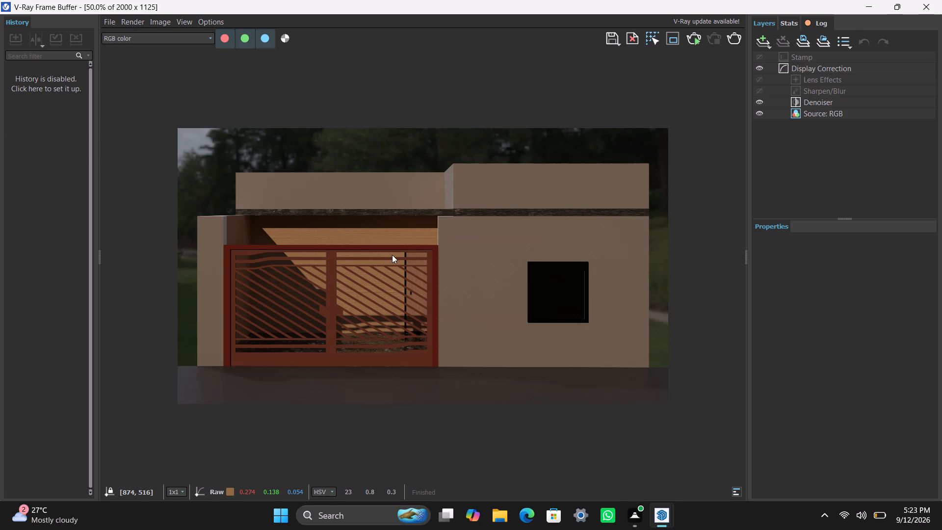
{"action": "scroll", "coordinate": [392, 255], "scroll_direction": "down", "scroll_amount": 1}
{"action": "scroll", "coordinate": [392, 255], "scroll_direction": "up", "scroll_amount": 1}
{"action": "scroll", "coordinate": [392, 255], "scroll_direction": "down", "scroll_amount": 1}
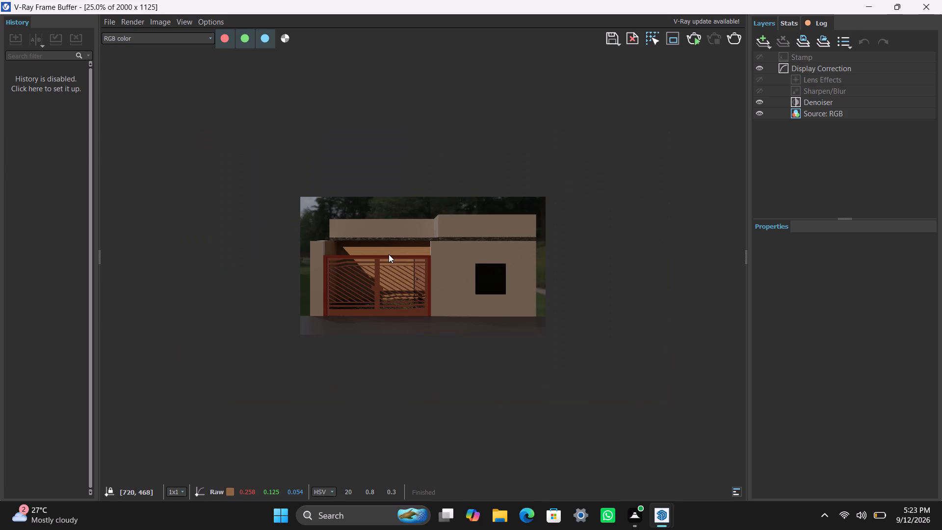
{"action": "key", "text": "space"}
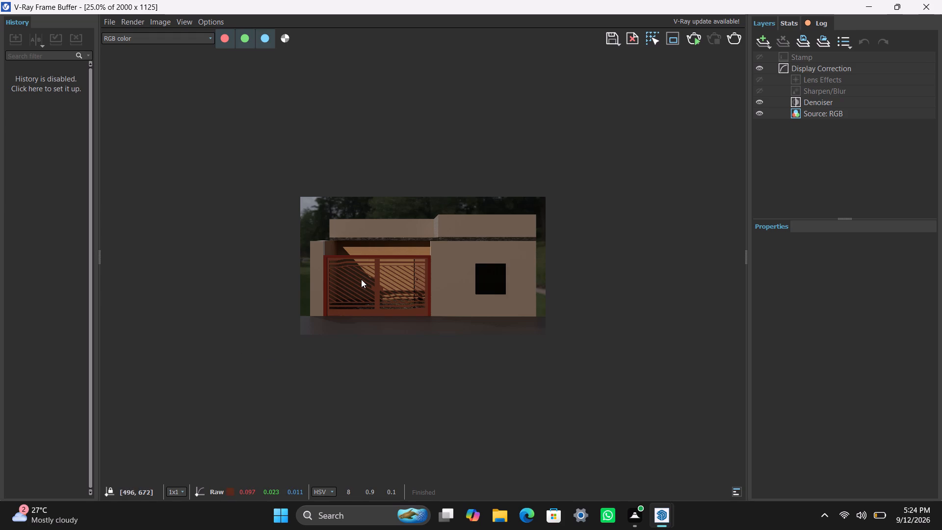
{"action": "scroll", "coordinate": [319, 288], "scroll_direction": "down", "scroll_amount": 1}
{"action": "scroll", "coordinate": [332, 275], "scroll_direction": "up", "scroll_amount": 1}
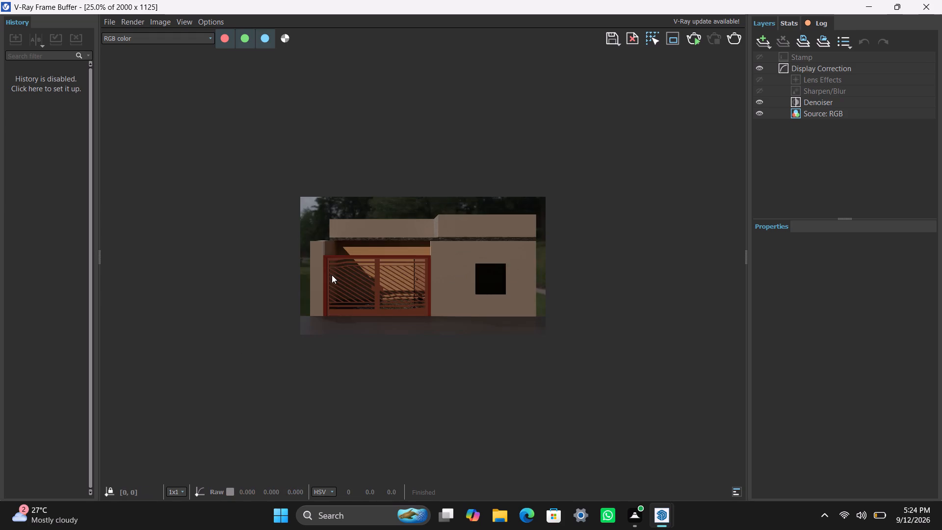
{"action": "scroll", "coordinate": [332, 275], "scroll_direction": "up", "scroll_amount": 1}
{"action": "scroll", "coordinate": [332, 275], "scroll_direction": "down", "scroll_amount": 2}
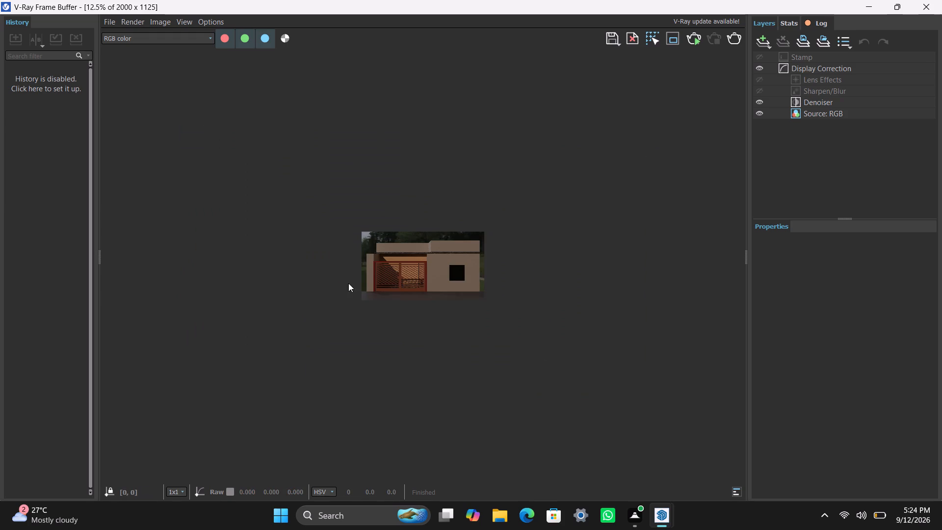
{"action": "scroll", "coordinate": [349, 308], "scroll_direction": "up", "scroll_amount": 2}
{"action": "scroll", "coordinate": [365, 301], "scroll_direction": "down", "scroll_amount": 1}
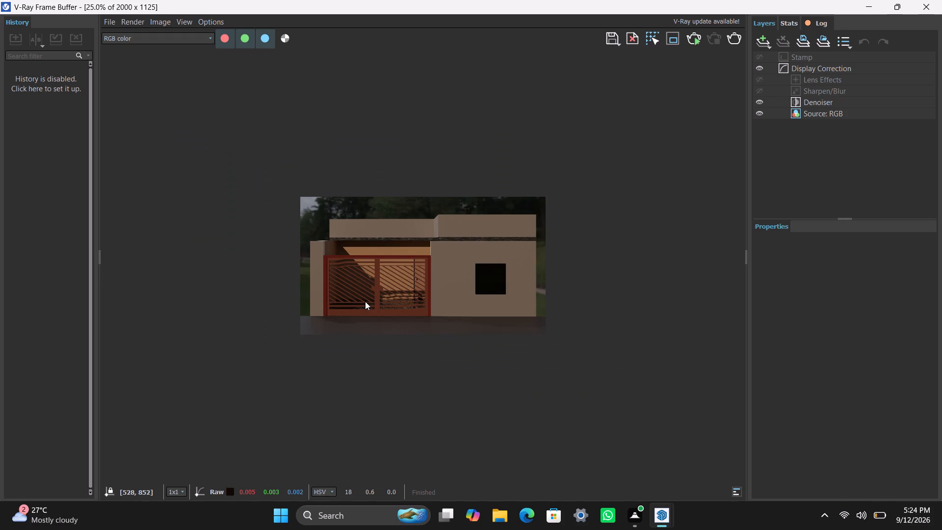
{"action": "key", "text": "space"}
{"action": "key", "text": "space"}
{"action": "key", "text": "space"}
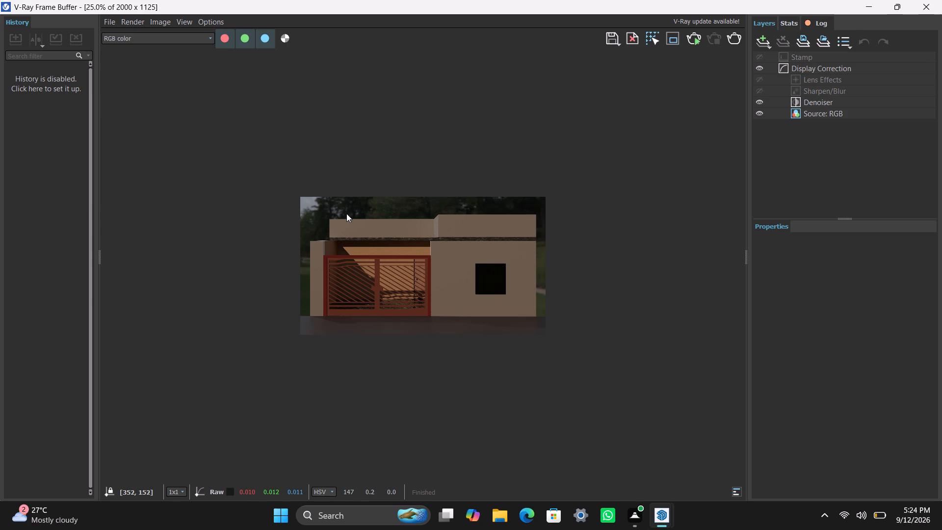
Examine the parapet, roof slab edge and gate of the finished render close up, and review the whole image at small size.
{"action": "scroll", "coordinate": [349, 213], "scroll_direction": "down", "scroll_amount": 2}
{"action": "scroll", "coordinate": [354, 215], "scroll_direction": "up", "scroll_amount": 3}
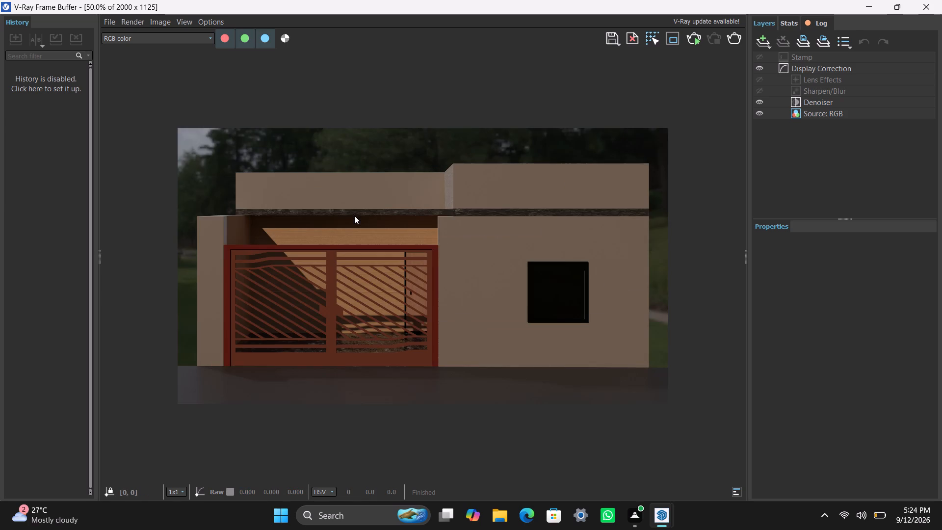
{"action": "scroll", "coordinate": [354, 215], "scroll_direction": "down", "scroll_amount": 1}
{"action": "scroll", "coordinate": [354, 215], "scroll_direction": "up", "scroll_amount": 1}
{"action": "scroll", "coordinate": [393, 258], "scroll_direction": "up", "scroll_amount": 1}
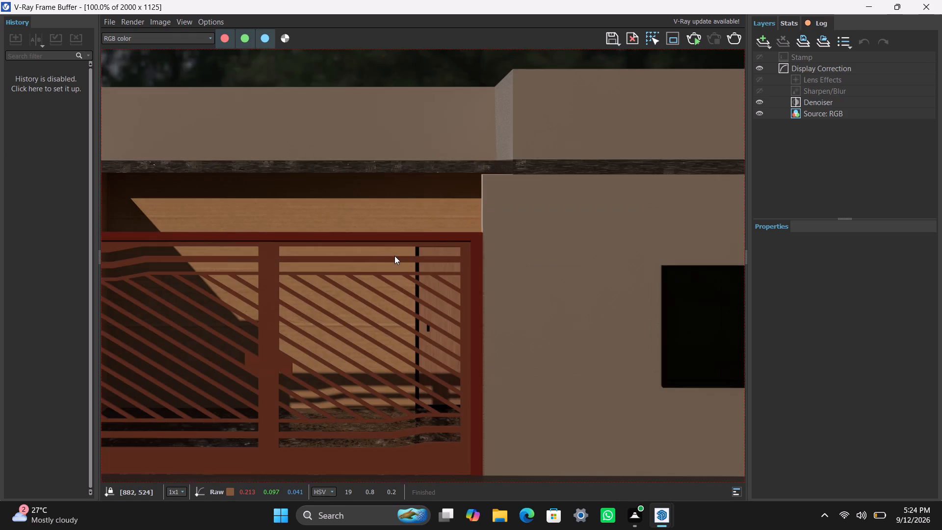
{"action": "scroll", "coordinate": [394, 256], "scroll_direction": "down", "scroll_amount": 2}
{"action": "scroll", "coordinate": [377, 262], "scroll_direction": "up", "scroll_amount": 1}
{"action": "scroll", "coordinate": [377, 262], "scroll_direction": "down", "scroll_amount": 2}
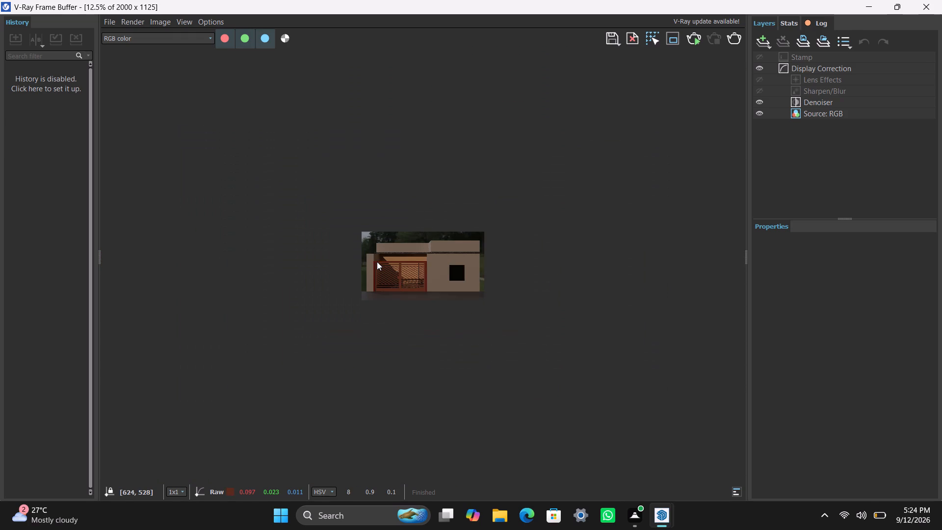
{"action": "scroll", "coordinate": [377, 262], "scroll_direction": "up", "scroll_amount": 1}
{"action": "scroll", "coordinate": [377, 262], "scroll_direction": "down", "scroll_amount": 1}
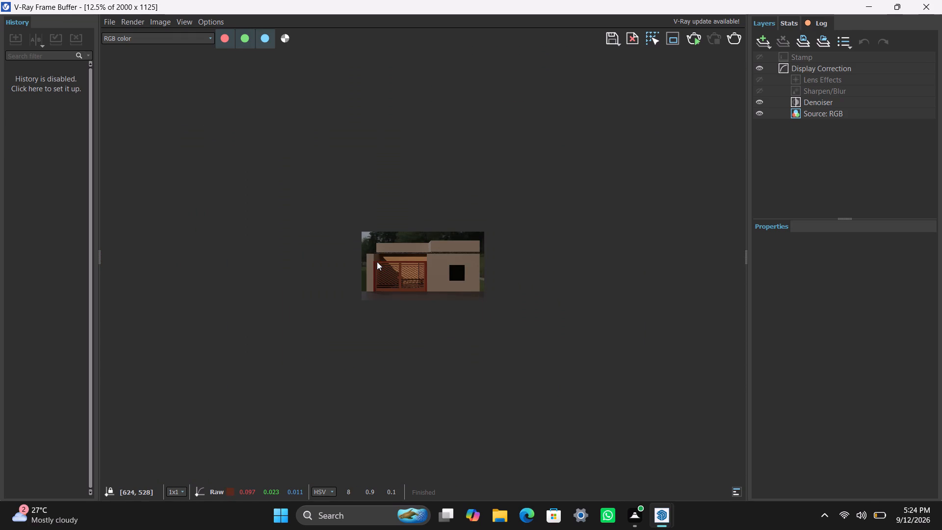
{"action": "scroll", "coordinate": [377, 262], "scroll_direction": "up", "scroll_amount": 1}
{"action": "scroll", "coordinate": [377, 262], "scroll_direction": "down", "scroll_amount": 1}
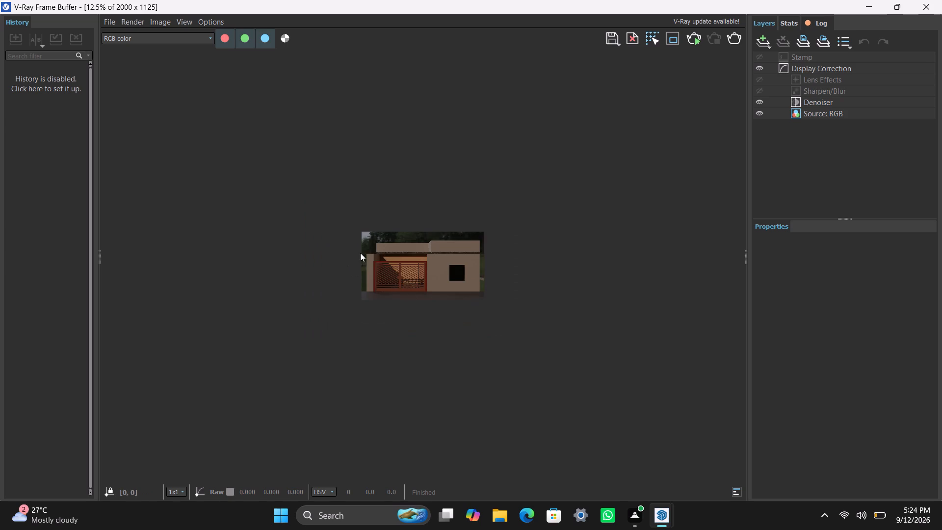
{"action": "scroll", "coordinate": [380, 252], "scroll_direction": "up", "scroll_amount": 1}
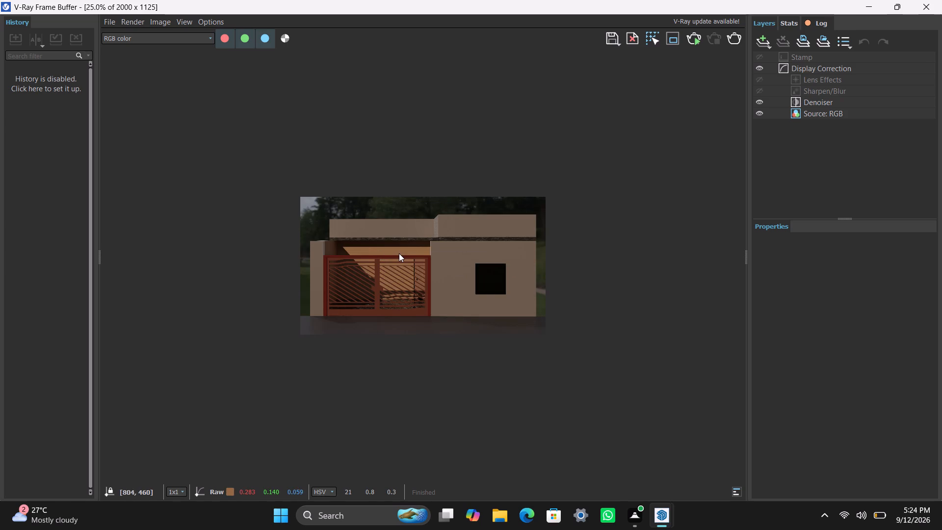
Examine the gate, roof slab edge and adjoining plaster wall of the finished render close up and at reduced sizes.
{"action": "scroll", "coordinate": [399, 253], "scroll_direction": "down", "scroll_amount": 1}
{"action": "scroll", "coordinate": [399, 253], "scroll_direction": "up", "scroll_amount": 3}
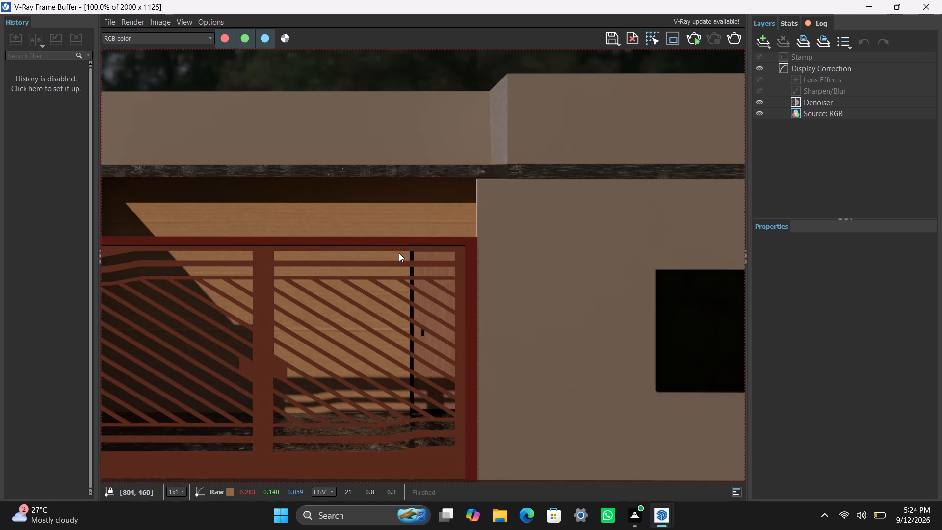
{"action": "scroll", "coordinate": [399, 253], "scroll_direction": "down", "scroll_amount": 1}
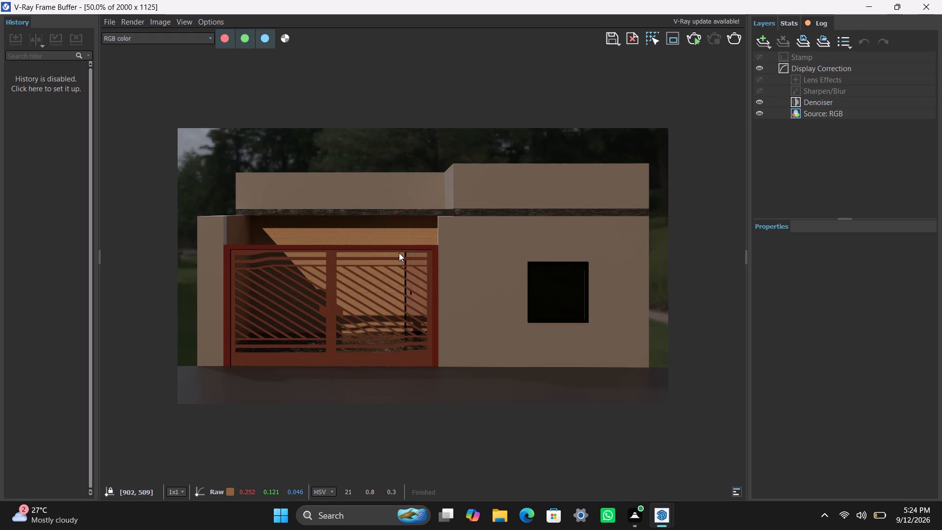
{"action": "scroll", "coordinate": [399, 253], "scroll_direction": "down", "scroll_amount": 1}
{"action": "scroll", "coordinate": [399, 253], "scroll_direction": "up", "scroll_amount": 1}
{"action": "key", "text": "space"}
{"action": "scroll", "coordinate": [517, 299], "scroll_direction": "down", "scroll_amount": 1}
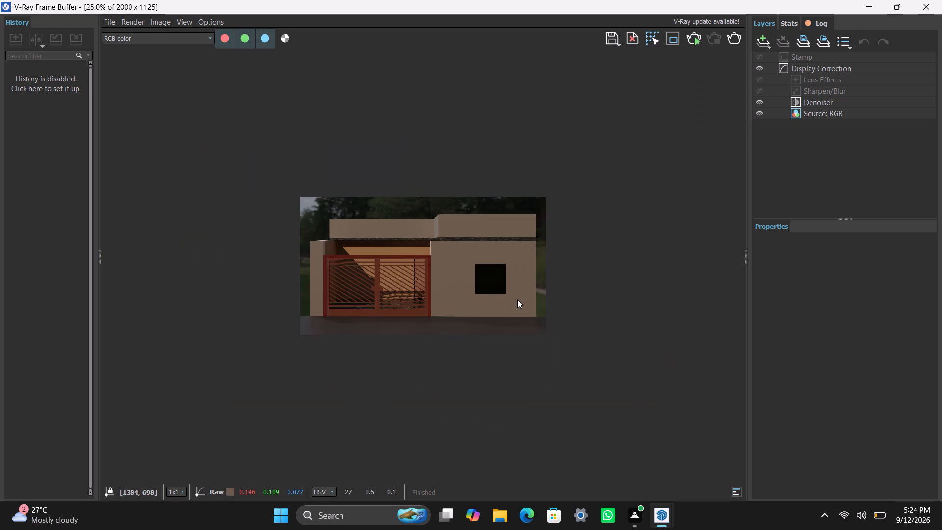
{"action": "scroll", "coordinate": [514, 298], "scroll_direction": "up", "scroll_amount": 2}
{"action": "scroll", "coordinate": [504, 291], "scroll_direction": "down", "scroll_amount": 1}
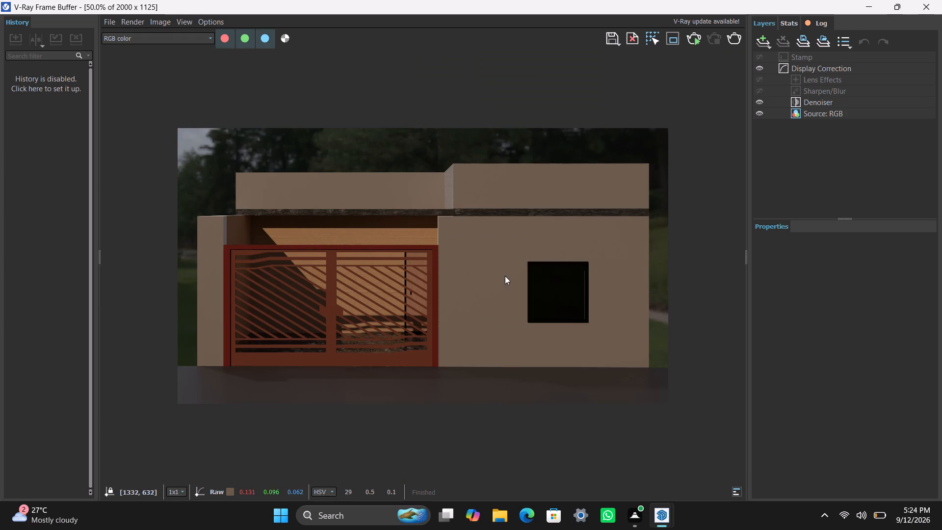
{"action": "scroll", "coordinate": [479, 263], "scroll_direction": "down", "scroll_amount": 1}
{"action": "scroll", "coordinate": [479, 263], "scroll_direction": "up", "scroll_amount": 1}
{"action": "key", "text": "space"}
{"action": "key", "text": "space"}
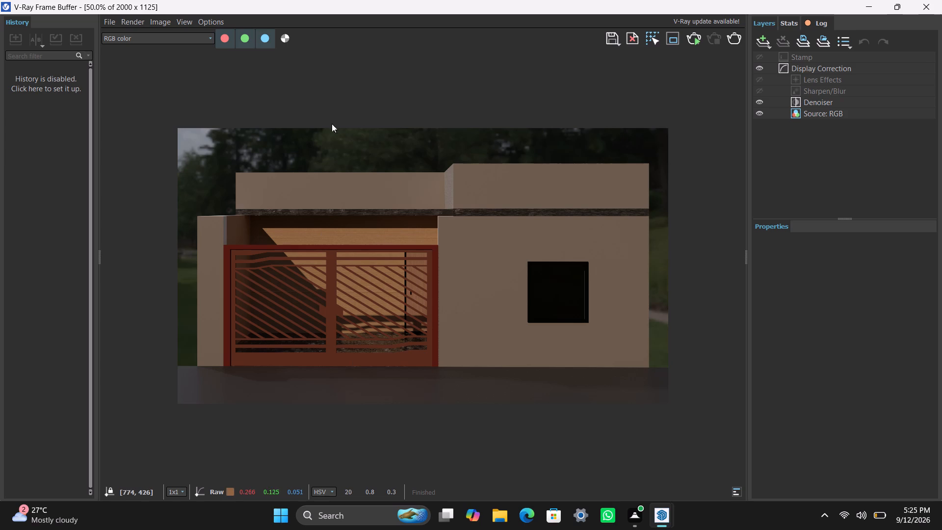
Fit the whole render in the view and check it while toggling the green colour channel.
{"action": "type", "text": "ff"}
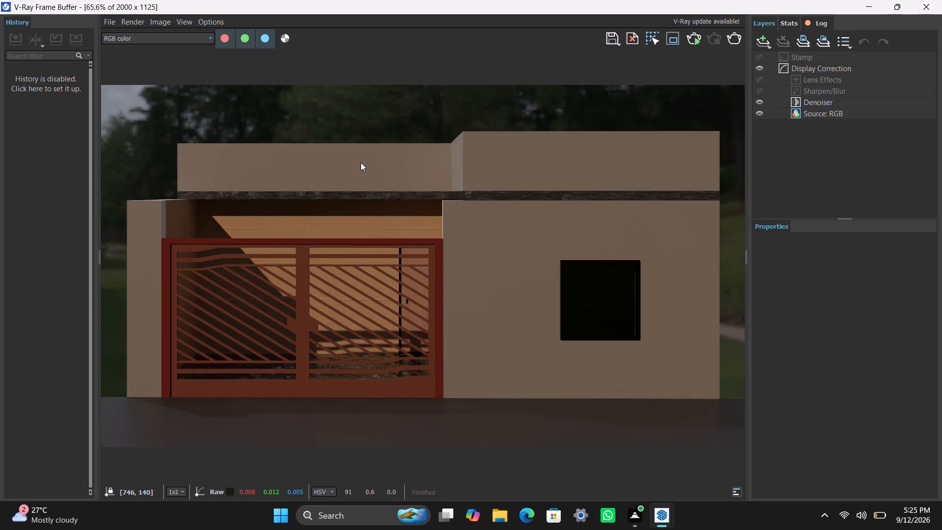
{"action": "type", "text": "gggggg"}
{"action": "key", "text": "space"}
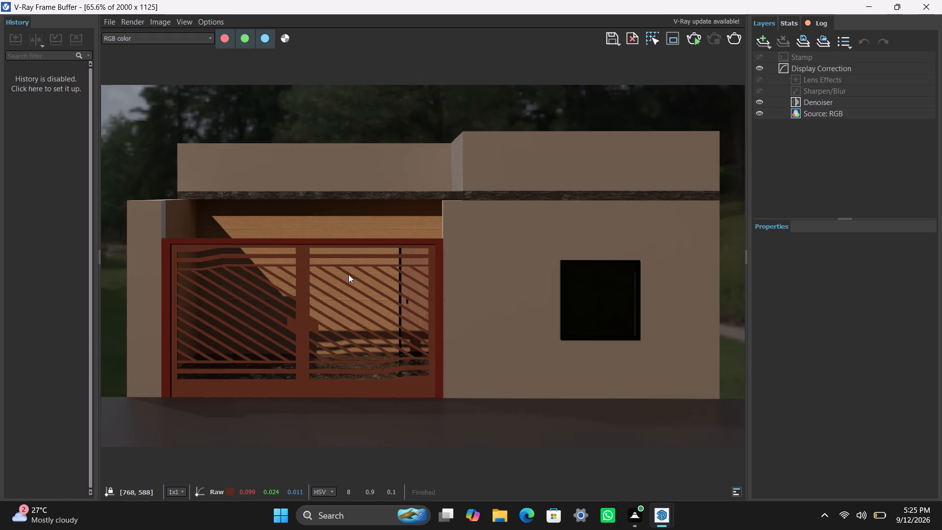
{"action": "key", "text": "space"}
{"action": "type", "text": "gggg"}
Review the gate and the overall front elevation of the finished render at alternating magnifications.
{"action": "scroll", "coordinate": [310, 313], "scroll_direction": "down", "scroll_amount": 2}
{"action": "scroll", "coordinate": [309, 312], "scroll_direction": "up", "scroll_amount": 2}
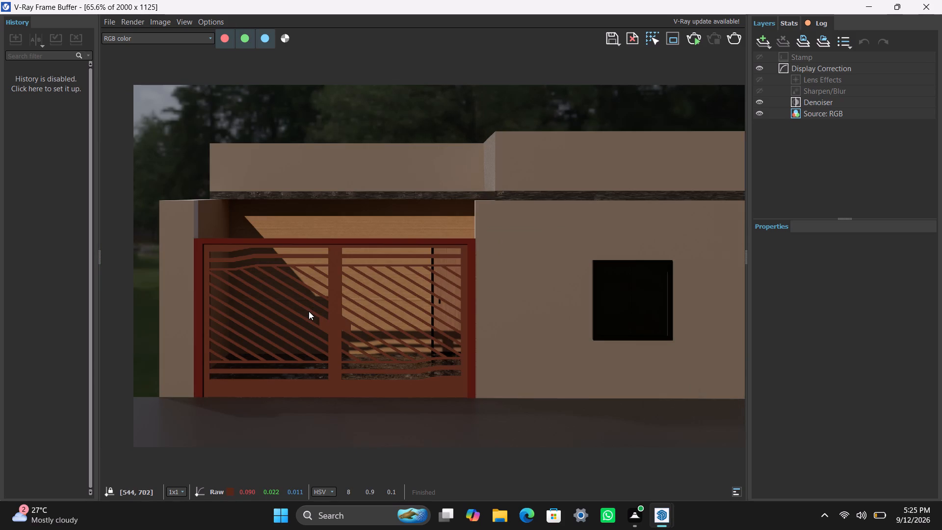
{"action": "scroll", "coordinate": [309, 311], "scroll_direction": "down", "scroll_amount": 1}
{"action": "scroll", "coordinate": [309, 311], "scroll_direction": "up", "scroll_amount": 1}
{"action": "scroll", "coordinate": [309, 311], "scroll_direction": "down", "scroll_amount": 1}
{"action": "scroll", "coordinate": [309, 311], "scroll_direction": "up", "scroll_amount": 1}
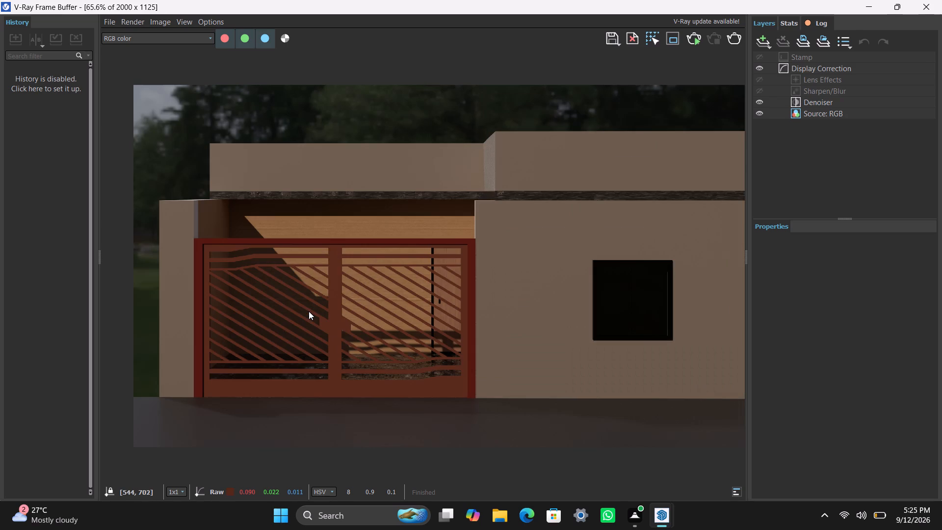
{"action": "scroll", "coordinate": [309, 311], "scroll_direction": "down", "scroll_amount": 1}
{"action": "scroll", "coordinate": [309, 311], "scroll_direction": "up", "scroll_amount": 1}
{"action": "key", "text": "space"}
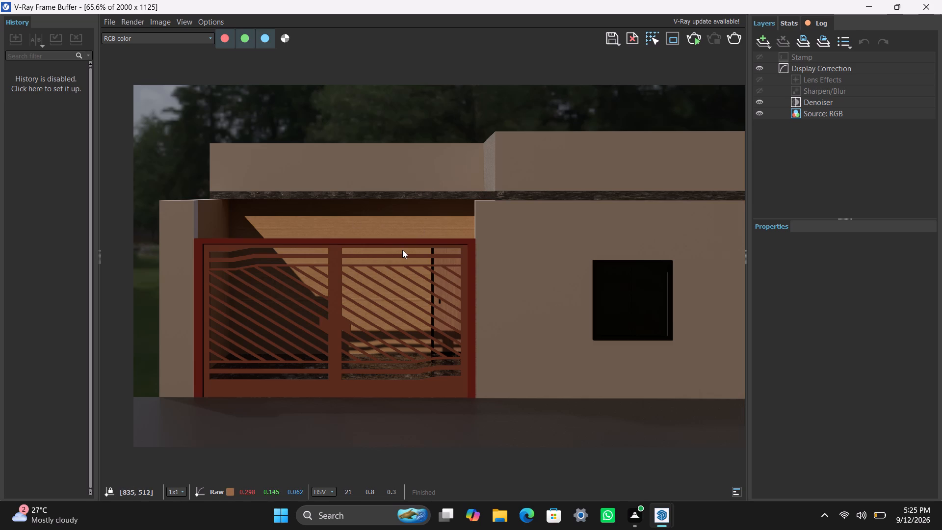
{"action": "scroll", "coordinate": [403, 250], "scroll_direction": "down", "scroll_amount": 1}
{"action": "scroll", "coordinate": [403, 250], "scroll_direction": "up", "scroll_amount": 1}
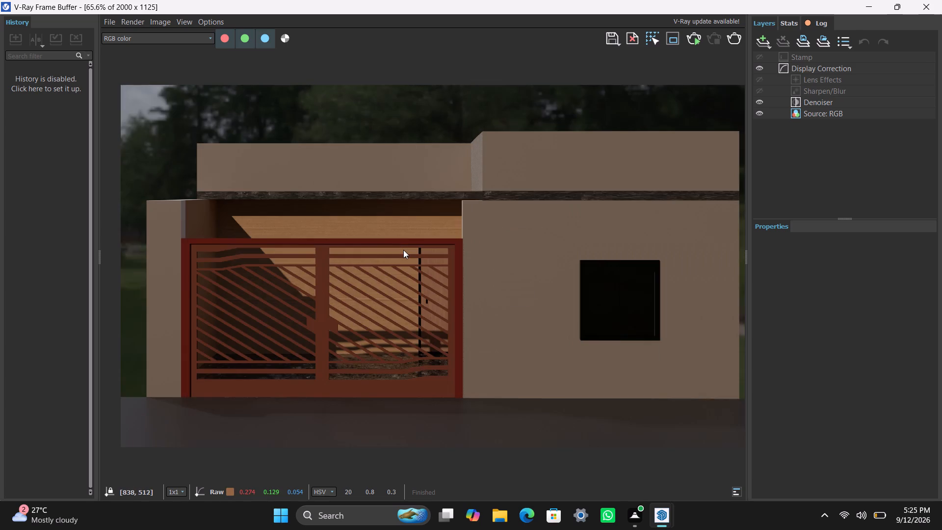
{"action": "scroll", "coordinate": [403, 250], "scroll_direction": "down", "scroll_amount": 1}
{"action": "scroll", "coordinate": [403, 250], "scroll_direction": "up", "scroll_amount": 1}
{"action": "scroll", "coordinate": [403, 250], "scroll_direction": "down", "scroll_amount": 1}
{"action": "scroll", "coordinate": [403, 250], "scroll_direction": "up", "scroll_amount": 1}
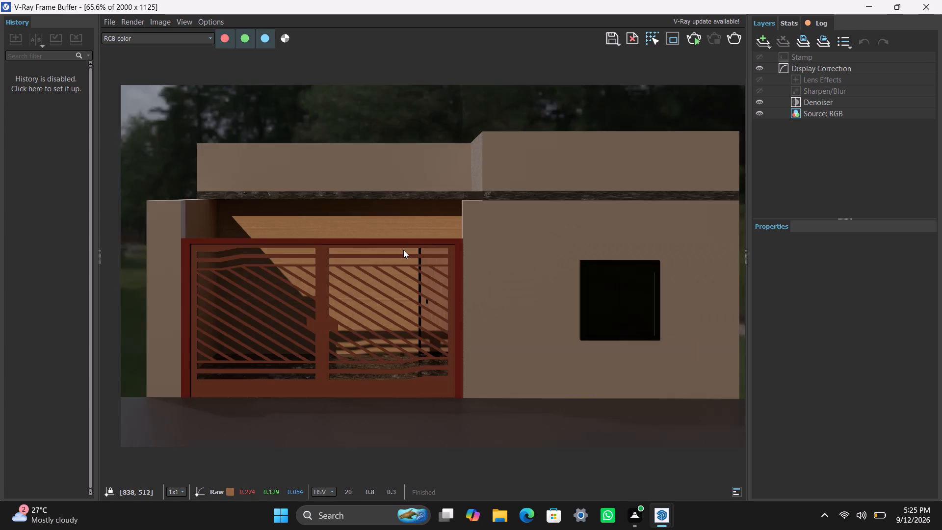
{"action": "scroll", "coordinate": [403, 250], "scroll_direction": "down", "scroll_amount": 1}
{"action": "scroll", "coordinate": [403, 250], "scroll_direction": "up", "scroll_amount": 1}
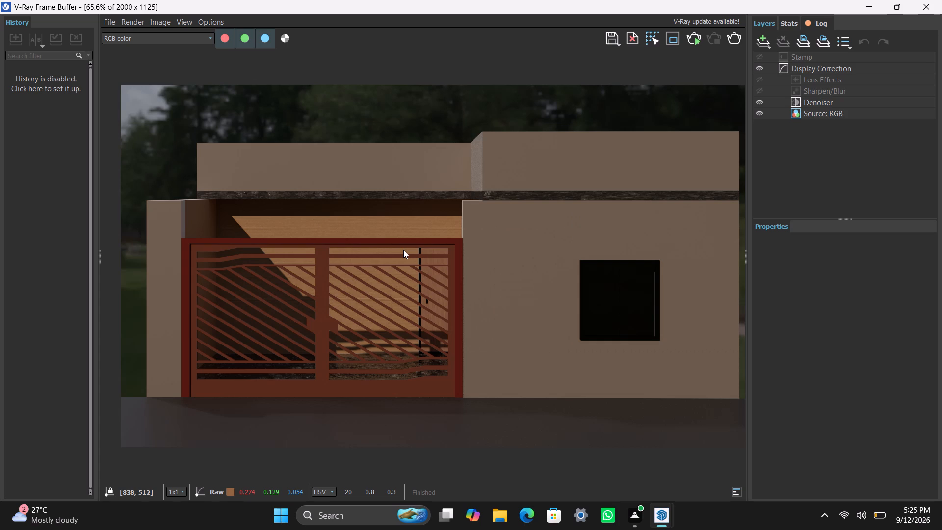
{"action": "scroll", "coordinate": [401, 248], "scroll_direction": "down", "scroll_amount": 1}
{"action": "scroll", "coordinate": [417, 235], "scroll_direction": "up", "scroll_amount": 1}
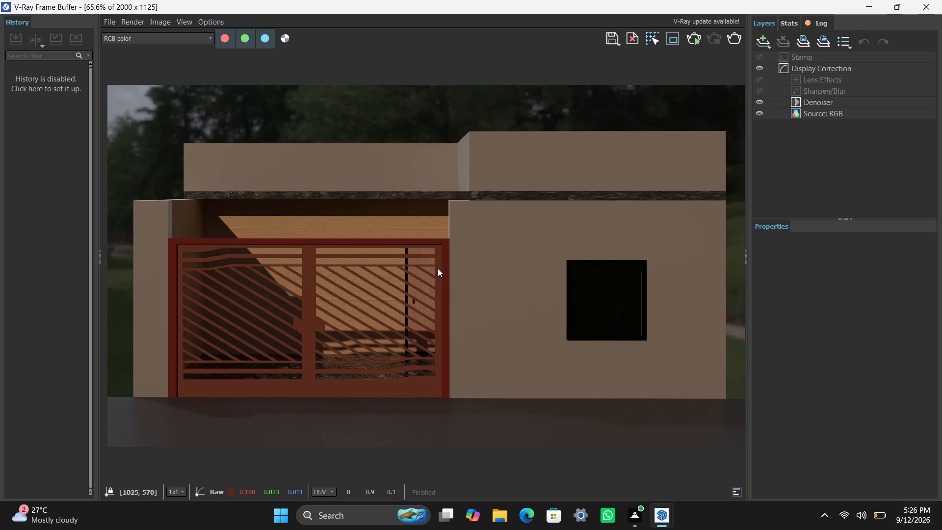
Compare the render with the green colour channel switched off and on.
{"action": "key", "text": "space"}
{"action": "type", "text": "ggggg"}
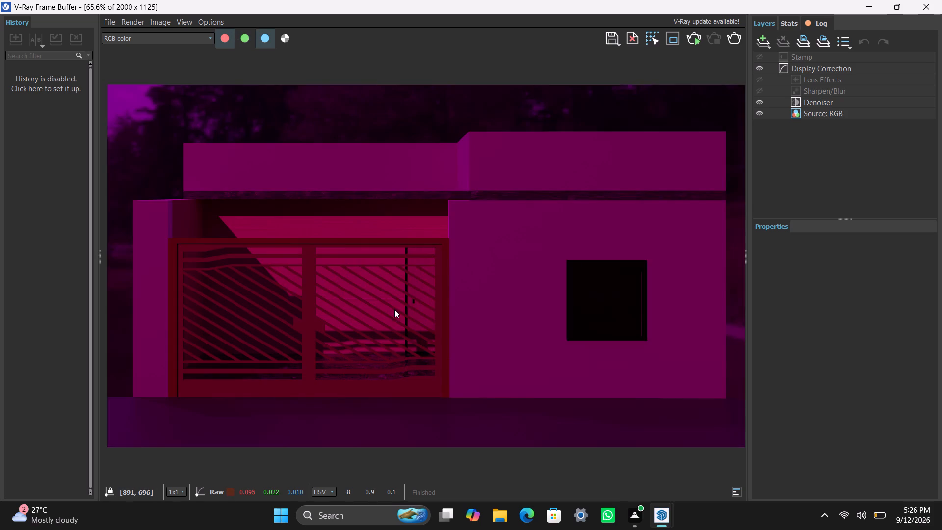
{"action": "key", "text": "g"}
{"action": "type", "text": "ggggggggg"}
{"action": "type", "text": "ggg"}
{"action": "type", "text": "gggggg"}
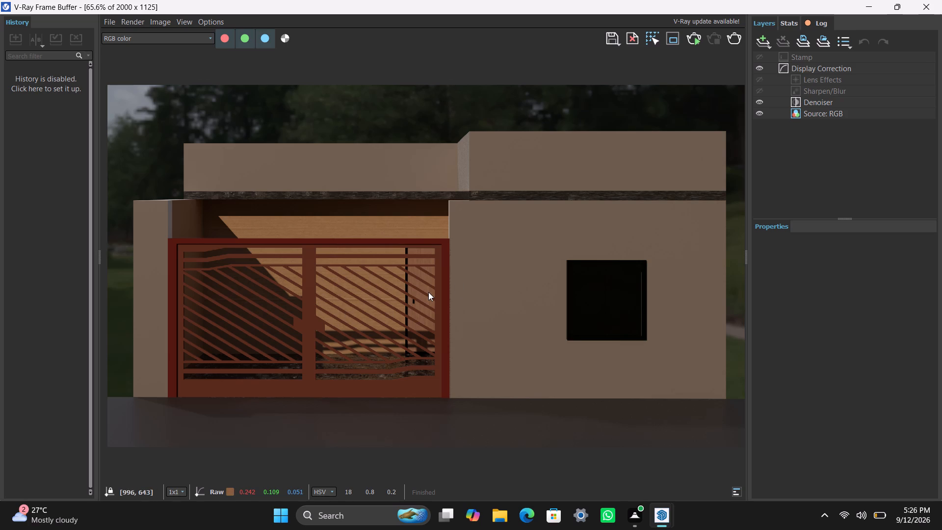
Review the composition of the whole render at medium and small sizes.
{"action": "scroll", "coordinate": [428, 292], "scroll_direction": "down", "scroll_amount": 1}
{"action": "scroll", "coordinate": [429, 285], "scroll_direction": "up", "scroll_amount": 1}
{"action": "scroll", "coordinate": [397, 279], "scroll_direction": "down", "scroll_amount": 1}
{"action": "scroll", "coordinate": [401, 273], "scroll_direction": "up", "scroll_amount": 1}
{"action": "scroll", "coordinate": [401, 273], "scroll_direction": "down", "scroll_amount": 1}
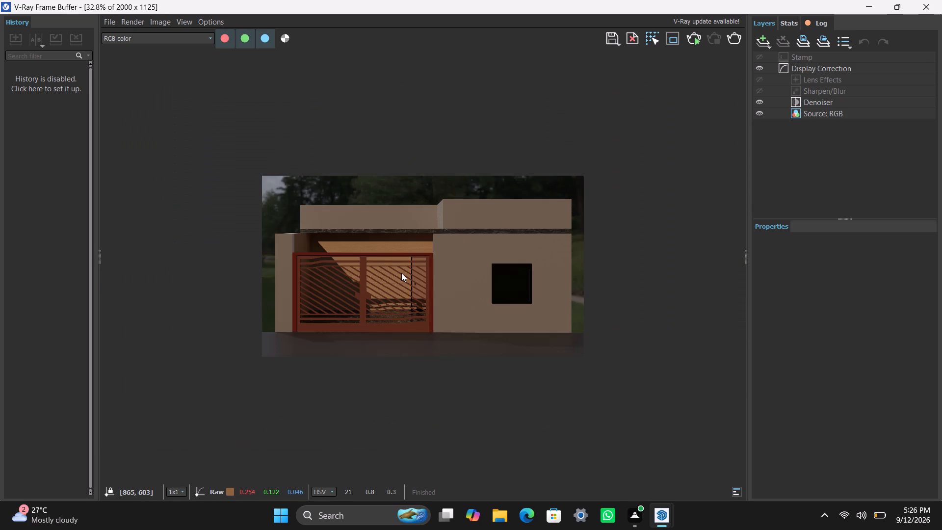
{"action": "scroll", "coordinate": [402, 272], "scroll_direction": "down", "scroll_amount": 1}
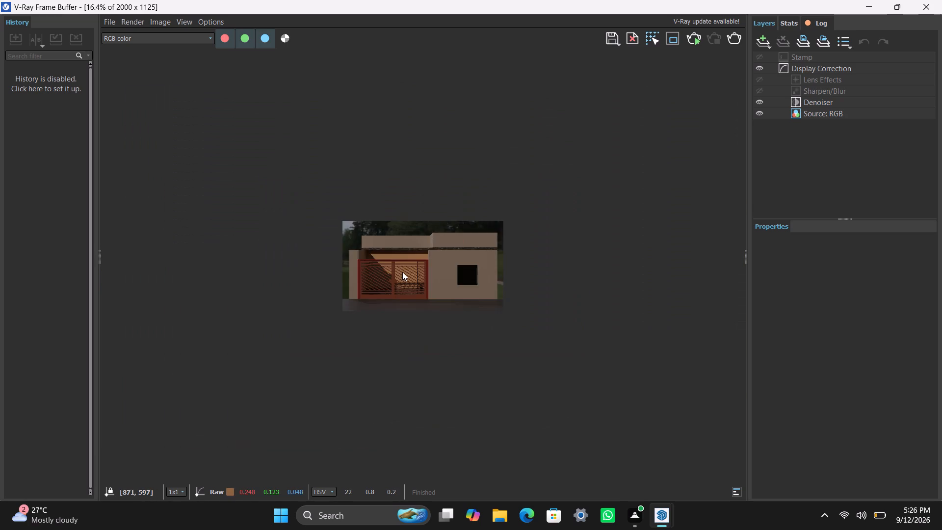
{"action": "scroll", "coordinate": [402, 272], "scroll_direction": "up", "scroll_amount": 4}
{"action": "scroll", "coordinate": [402, 272], "scroll_direction": "down", "scroll_amount": 3}
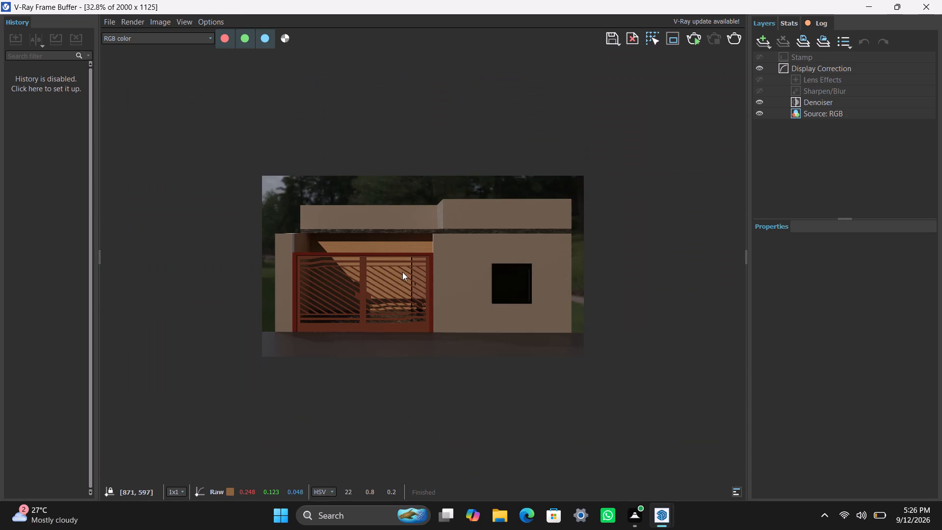
Compare the whole render at reduced size with the green colour channel hidden and shown.
{"action": "type", "text": "gg"}
{"action": "key", "text": "space"}
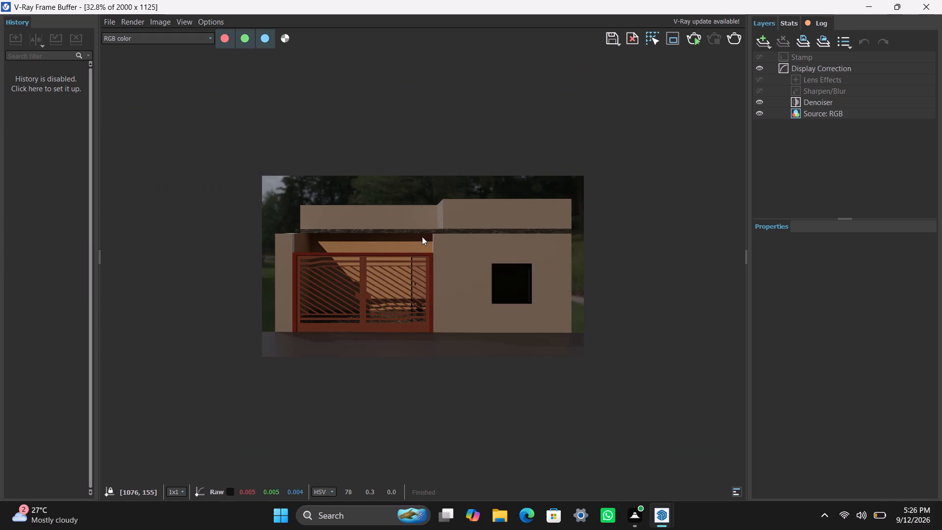
{"action": "key", "text": "g"}
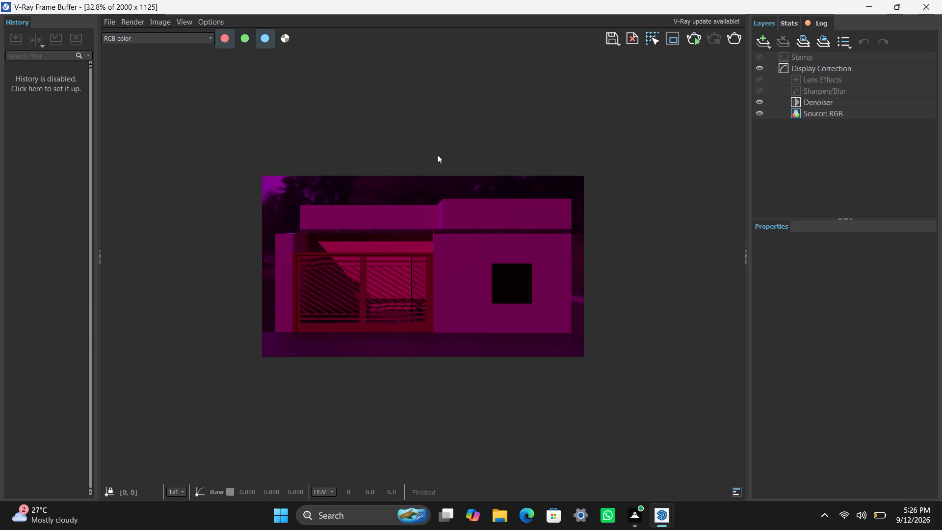
{"action": "key", "text": "g"}
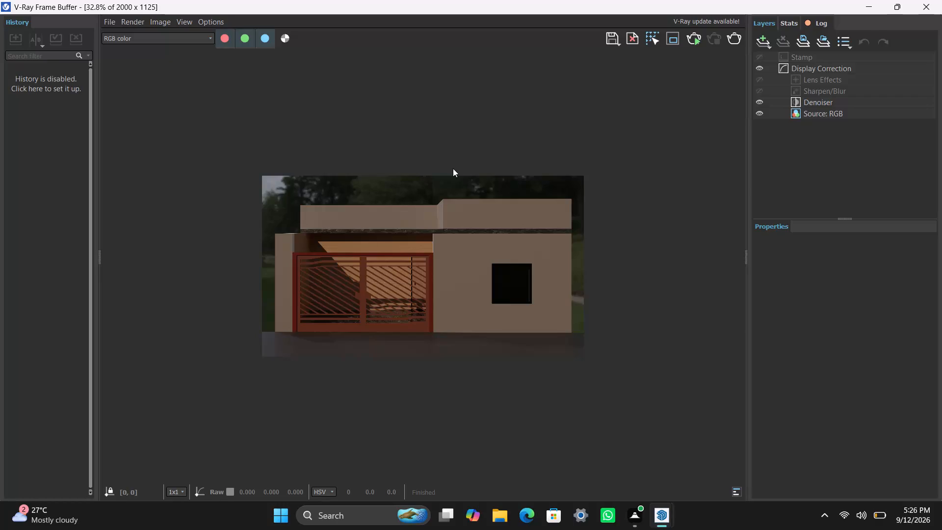
{"action": "scroll", "coordinate": [465, 270], "scroll_direction": "down", "scroll_amount": 2}
{"action": "scroll", "coordinate": [465, 270], "scroll_direction": "up", "scroll_amount": 2}
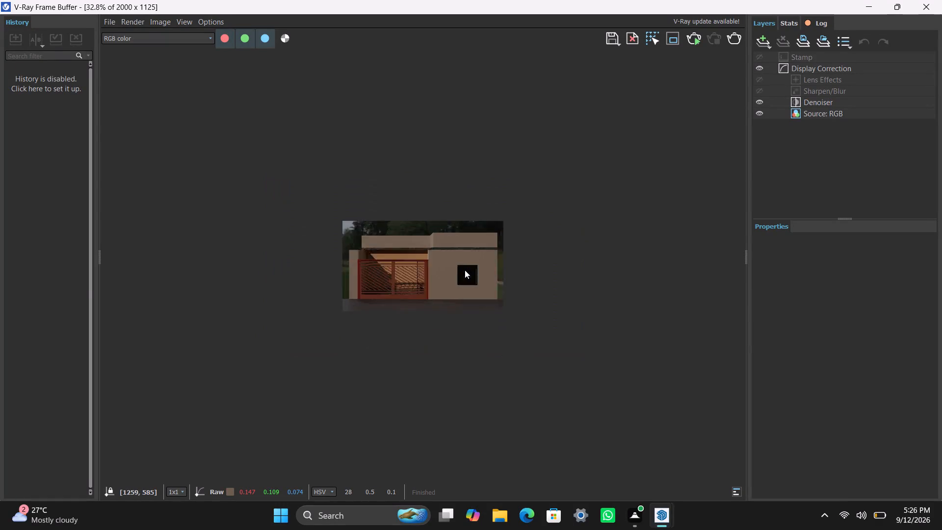
{"action": "scroll", "coordinate": [465, 270], "scroll_direction": "up", "scroll_amount": 1}
{"action": "scroll", "coordinate": [465, 270], "scroll_direction": "down", "scroll_amount": 1}
{"action": "type", "text": "ggggggg"}
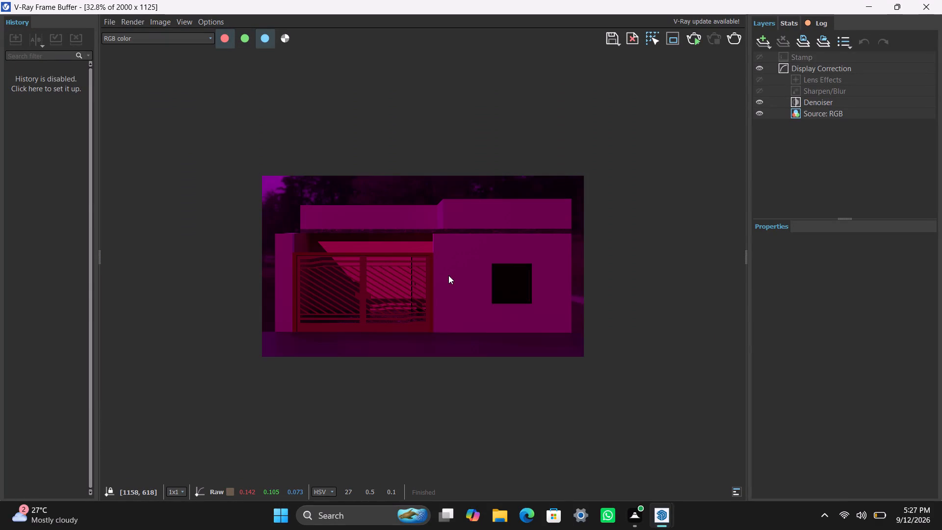
{"action": "type", "text": "ggggggggg"}
{"action": "type", "text": "gg"}
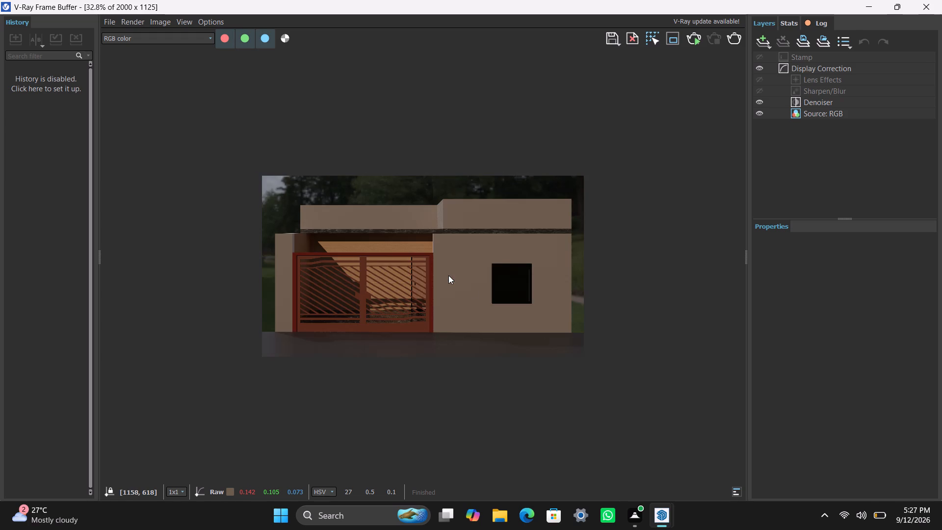
Examine the plaster wall between the gate and window and the roof slab edge of the render at varying magnifications.
{"action": "scroll", "coordinate": [470, 242], "scroll_direction": "up", "scroll_amount": 1}
{"action": "scroll", "coordinate": [467, 242], "scroll_direction": "down", "scroll_amount": 1}
{"action": "scroll", "coordinate": [467, 242], "scroll_direction": "up", "scroll_amount": 1}
{"action": "scroll", "coordinate": [467, 242], "scroll_direction": "down", "scroll_amount": 2}
{"action": "scroll", "coordinate": [467, 242], "scroll_direction": "up", "scroll_amount": 2}
{"action": "scroll", "coordinate": [467, 242], "scroll_direction": "down", "scroll_amount": 1}
{"action": "scroll", "coordinate": [467, 242], "scroll_direction": "up", "scroll_amount": 1}
{"action": "scroll", "coordinate": [467, 242], "scroll_direction": "down", "scroll_amount": 1}
{"action": "scroll", "coordinate": [467, 242], "scroll_direction": "up", "scroll_amount": 2}
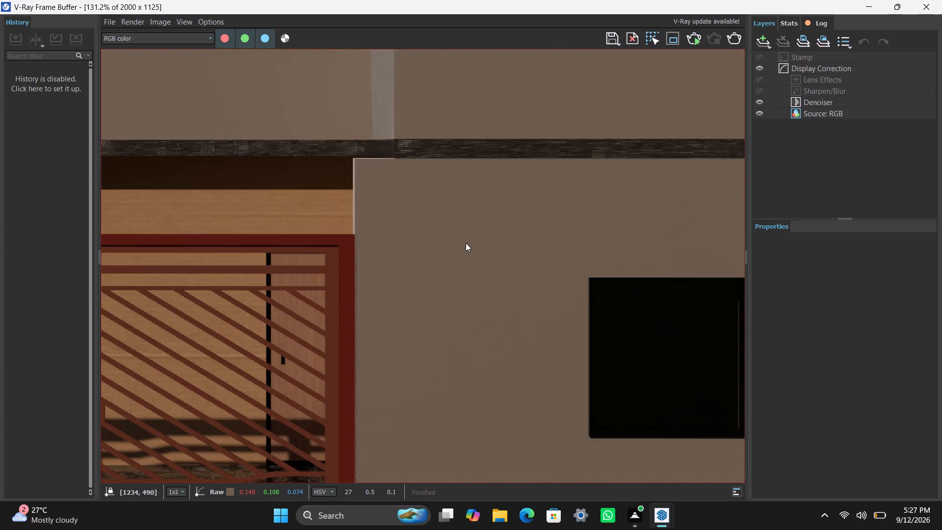
{"action": "scroll", "coordinate": [466, 243], "scroll_direction": "down", "scroll_amount": 1}
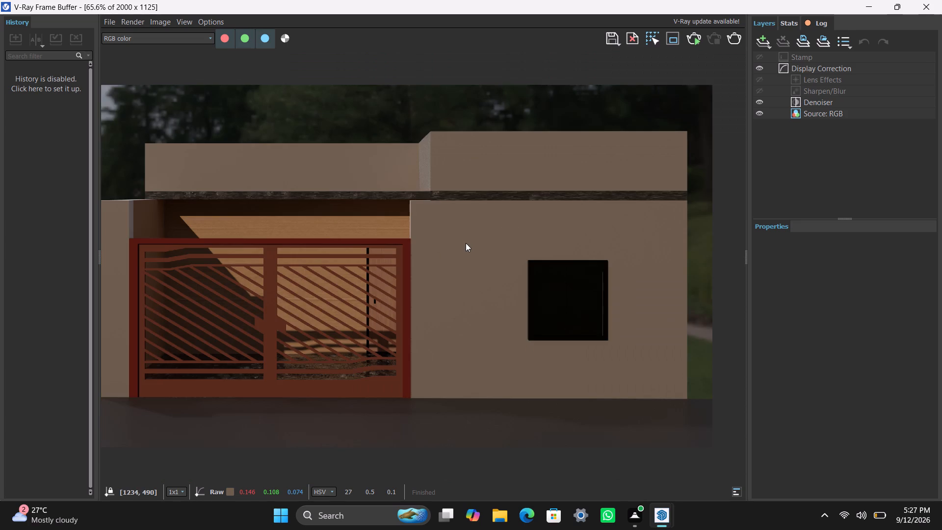
Compare the whole render with the green colour channel switched off and on, at small and medium sizes.
{"action": "scroll", "coordinate": [457, 277], "scroll_direction": "down", "scroll_amount": 1}
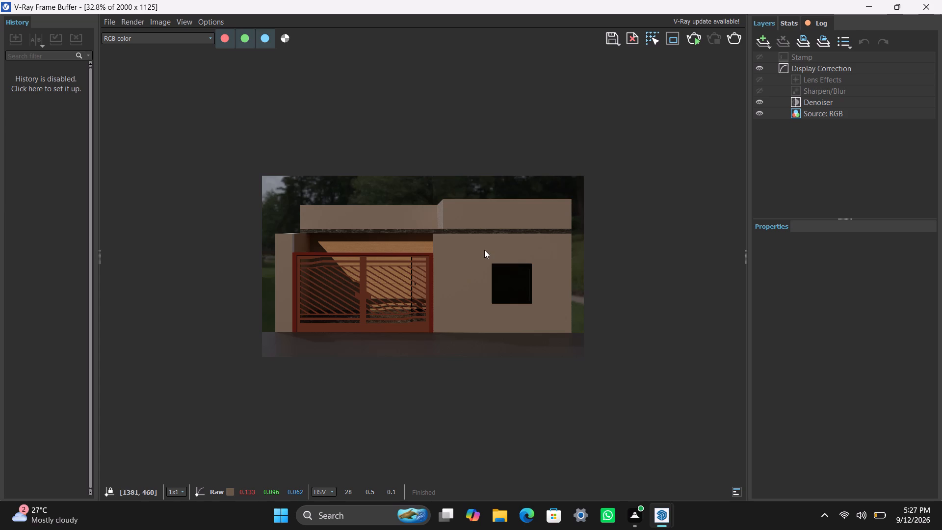
{"action": "type", "text": "ggggggg"}
{"action": "scroll", "coordinate": [484, 250], "scroll_direction": "up", "scroll_amount": 1}
{"action": "scroll", "coordinate": [404, 246], "scroll_direction": "down", "scroll_amount": 1}
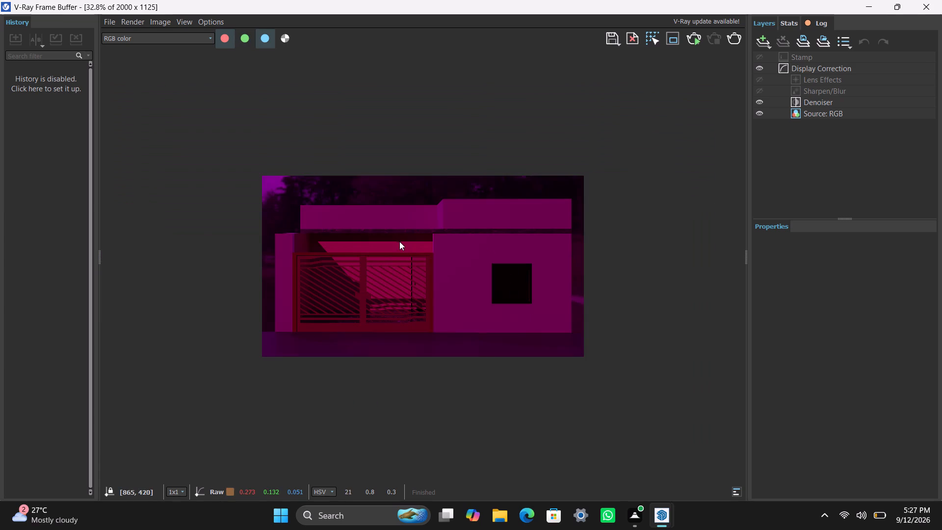
{"action": "key", "text": "g"}
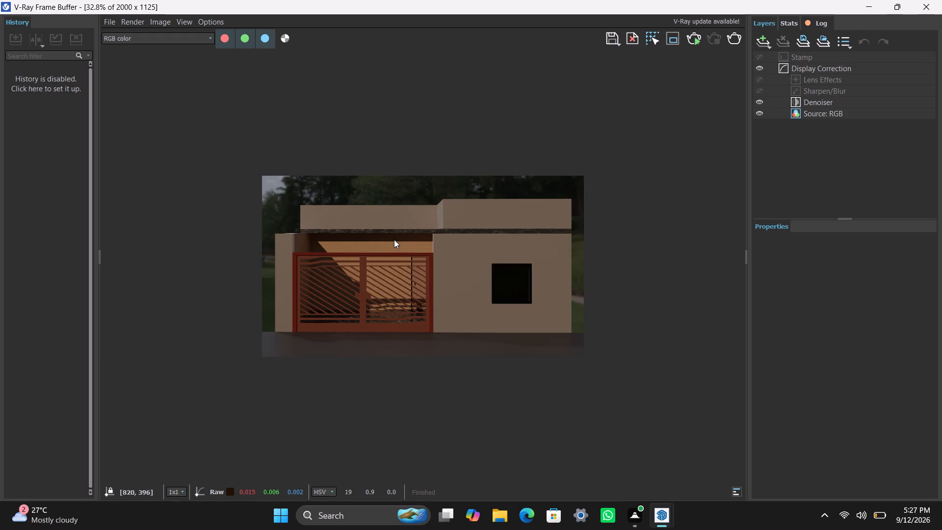
{"action": "scroll", "coordinate": [378, 254], "scroll_direction": "up", "scroll_amount": 1}
{"action": "scroll", "coordinate": [383, 258], "scroll_direction": "down", "scroll_amount": 1}
{"action": "scroll", "coordinate": [383, 258], "scroll_direction": "up", "scroll_amount": 1}
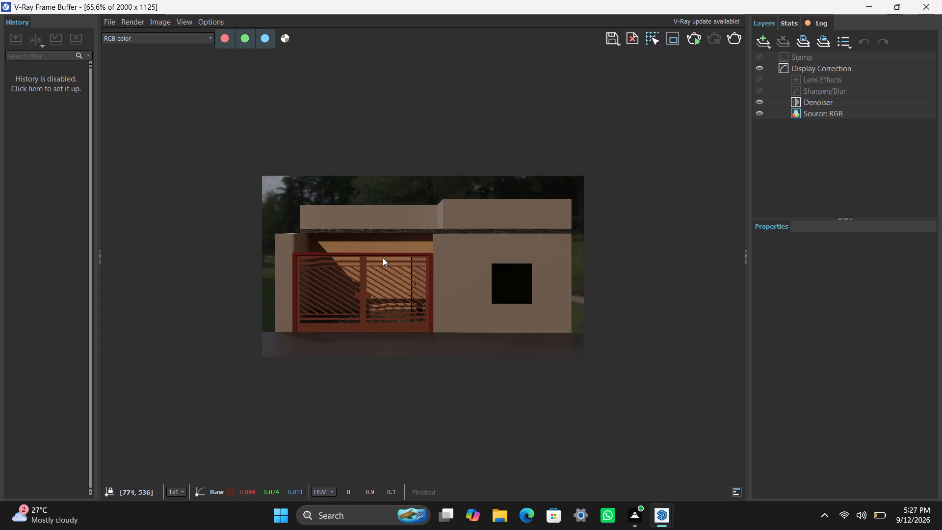
{"action": "scroll", "coordinate": [383, 258], "scroll_direction": "down", "scroll_amount": 1}
{"action": "type", "text": "gg"}
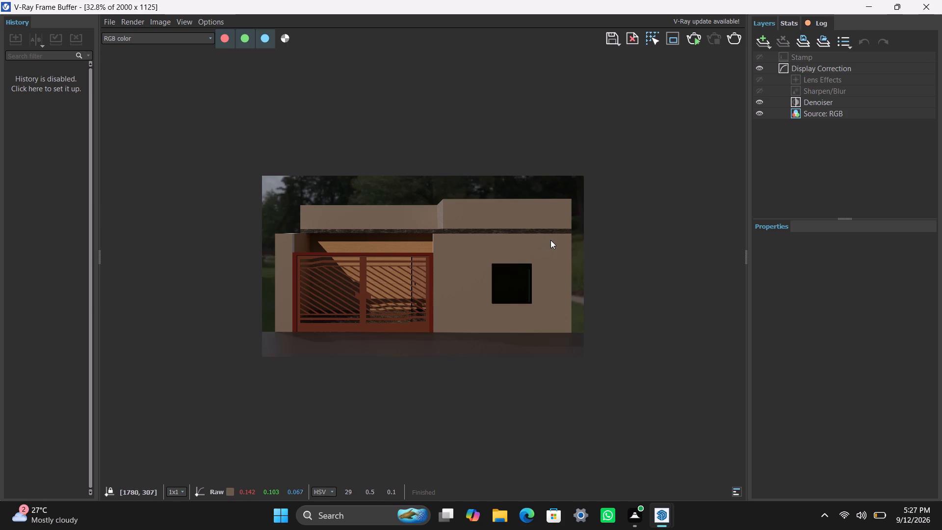
Recheck the facade's colours with the green channel hidden and shown, ending on an enlarged view of the gate and window.
{"action": "left_click", "coordinate": [598, 172]}
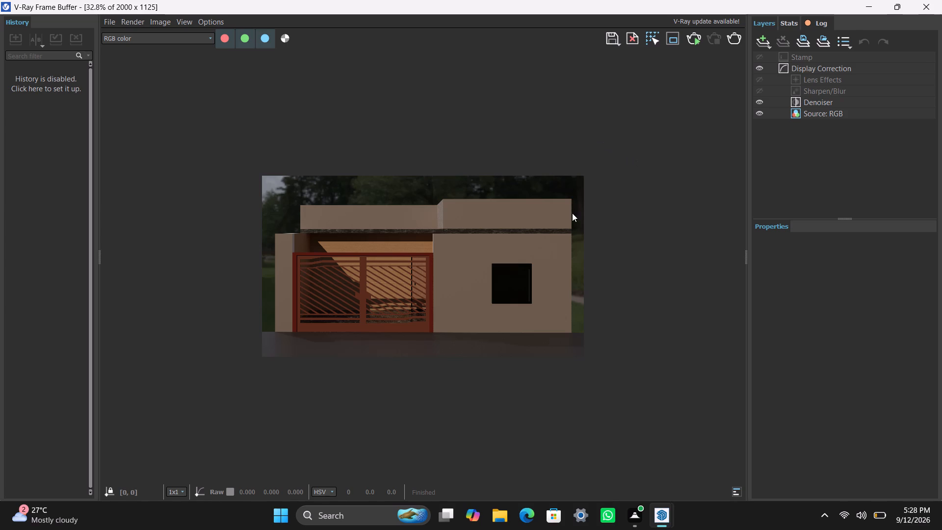
{"action": "key", "text": "space"}
{"action": "type", "text": "gg"}
{"action": "key", "text": "g"}
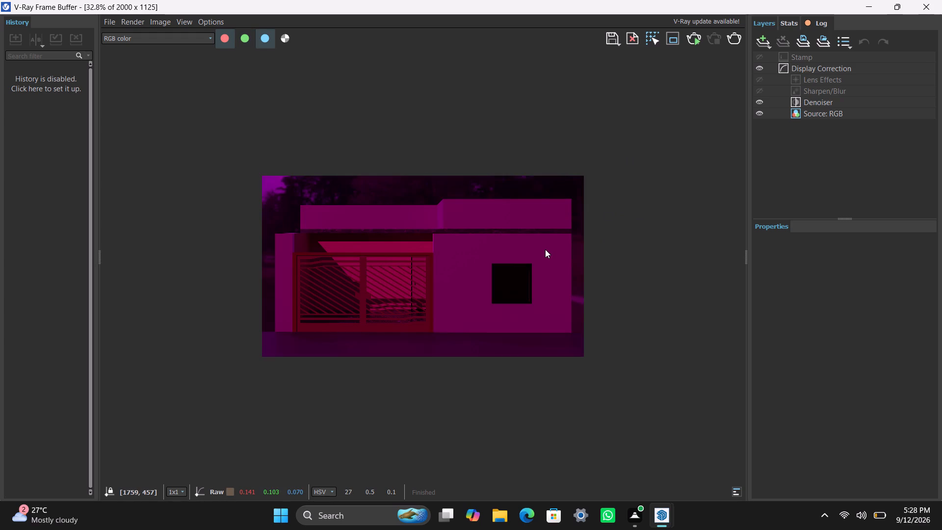
{"action": "key", "text": "g"}
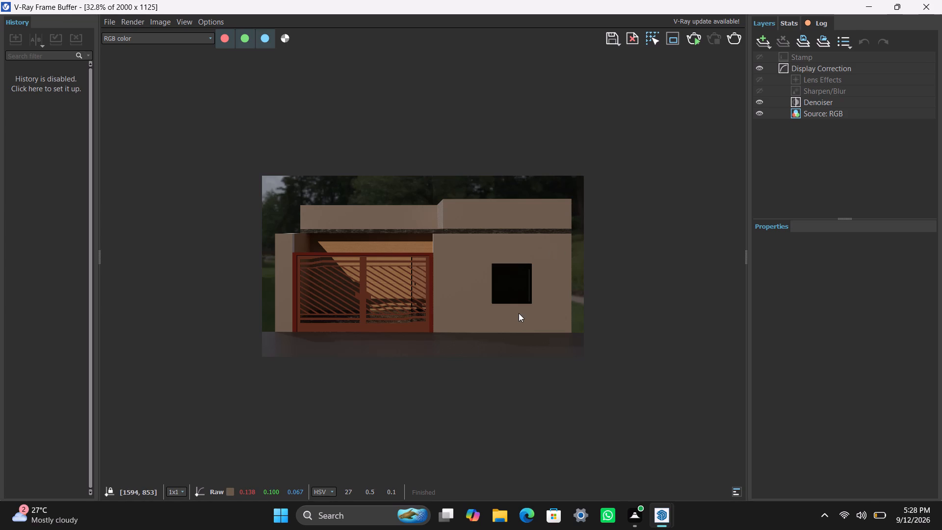
{"action": "type", "text": "gg"}
{"action": "type", "text": "gggggggg"}
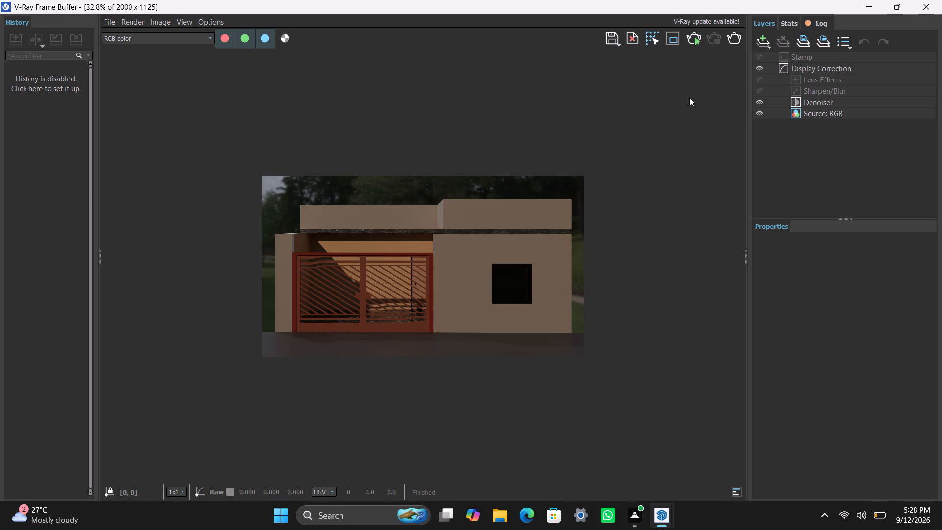
{"action": "scroll", "coordinate": [513, 317], "scroll_direction": "up", "scroll_amount": 1}
{"action": "scroll", "coordinate": [516, 261], "scroll_direction": "down", "scroll_amount": 1}
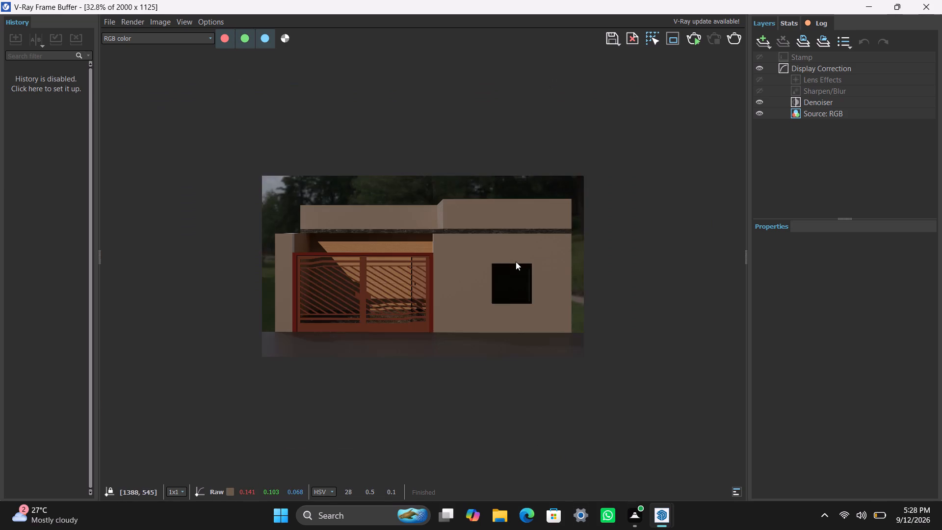
{"action": "scroll", "coordinate": [516, 262], "scroll_direction": "up", "scroll_amount": 1}
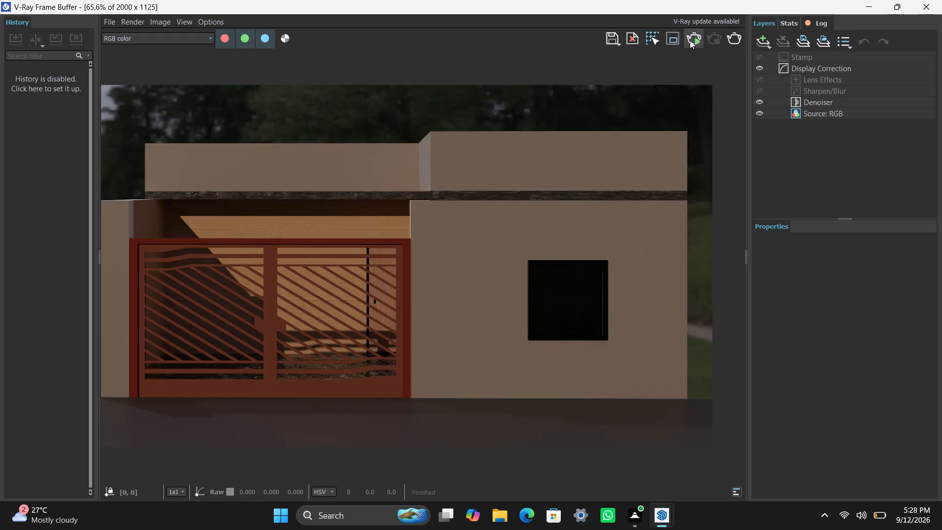
Close the V-Ray Frame Buffer and return to the SketchUp house model.
{"action": "left_click", "coordinate": [920, 7]}
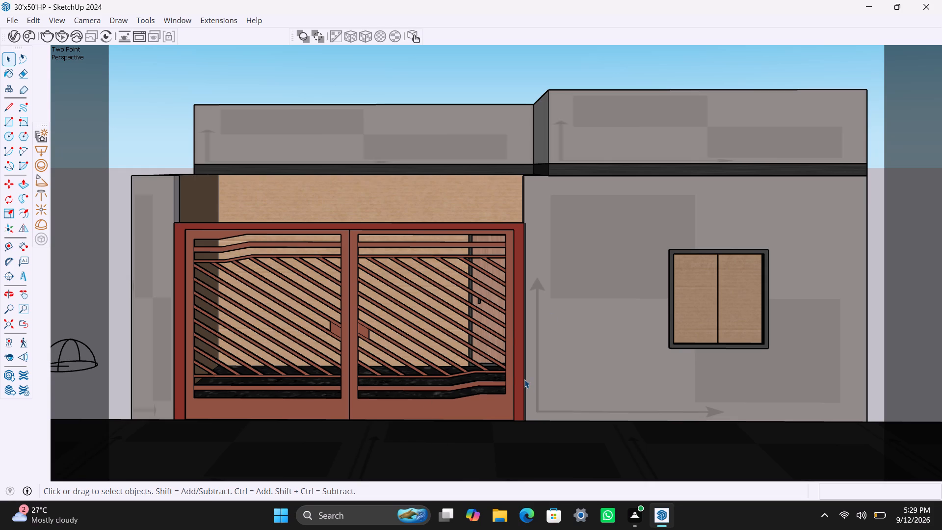
{"action": "key", "text": "space"}
{"action": "key", "text": "space"}
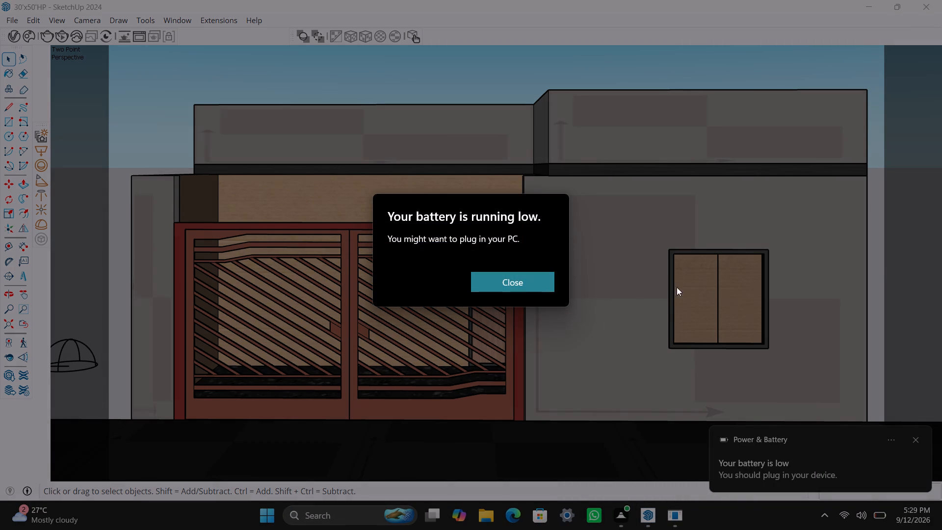
Dismiss the low-battery warning.
{"action": "left_click", "coordinate": [507, 287]}
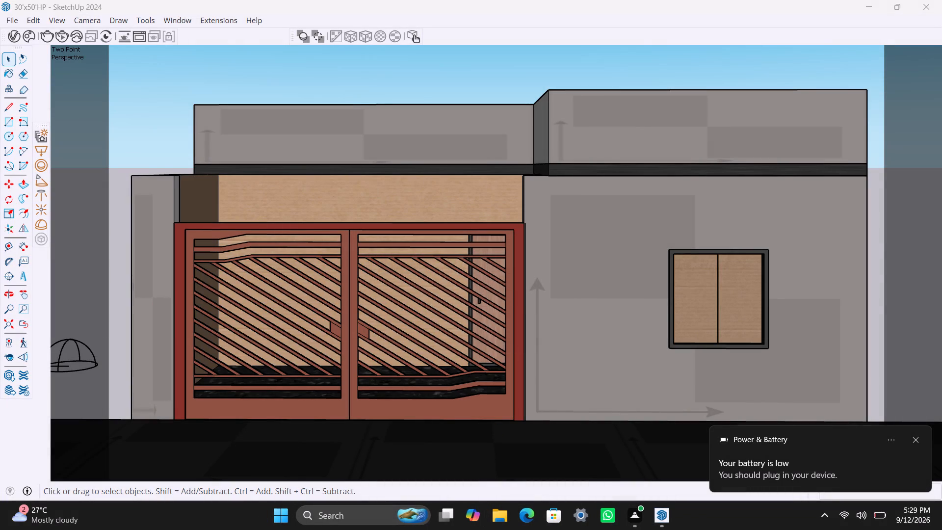
Open the Windows search.
{"action": "left_click", "coordinate": [353, 507]}
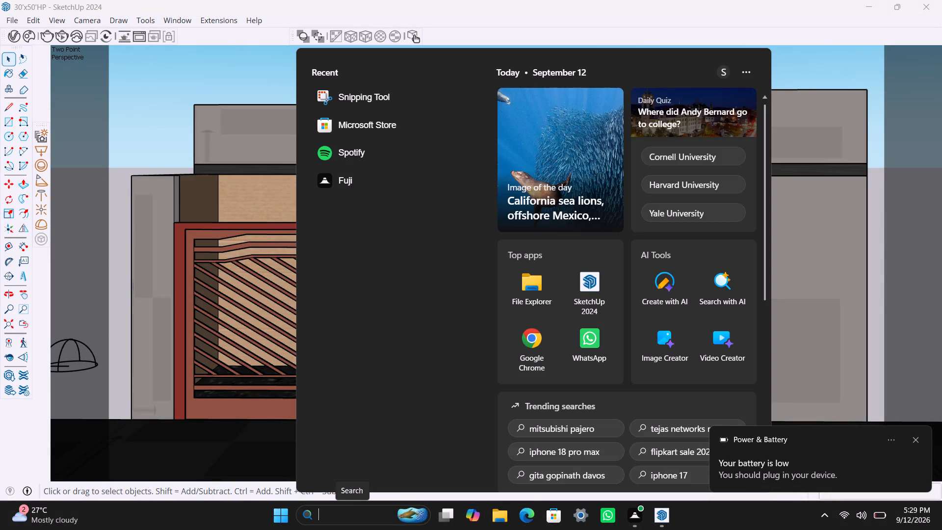
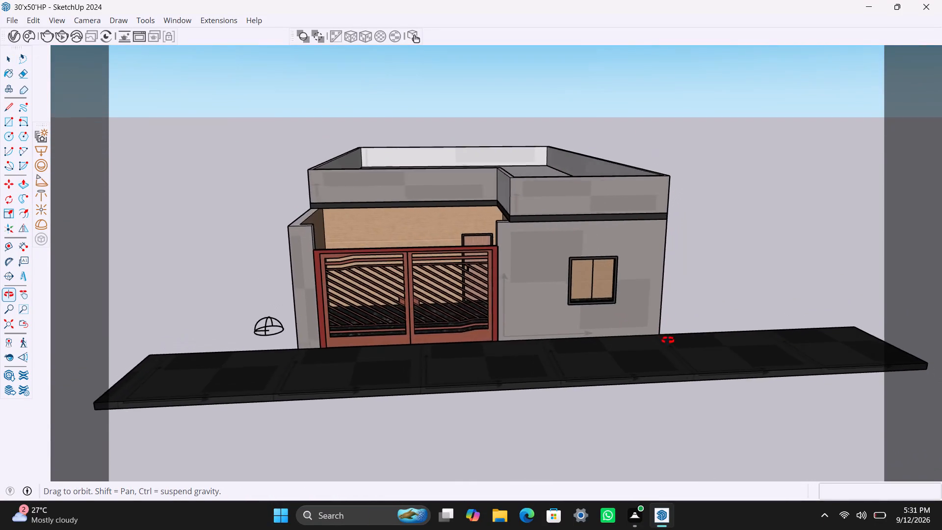
Save the 30'x50' house model.
{"action": "scroll", "coordinate": [642, 240], "scroll_direction": "up", "scroll_amount": 1}
{"action": "middle_click_drag", "start_coordinate": [638, 250], "coordinate": [614, 341]}
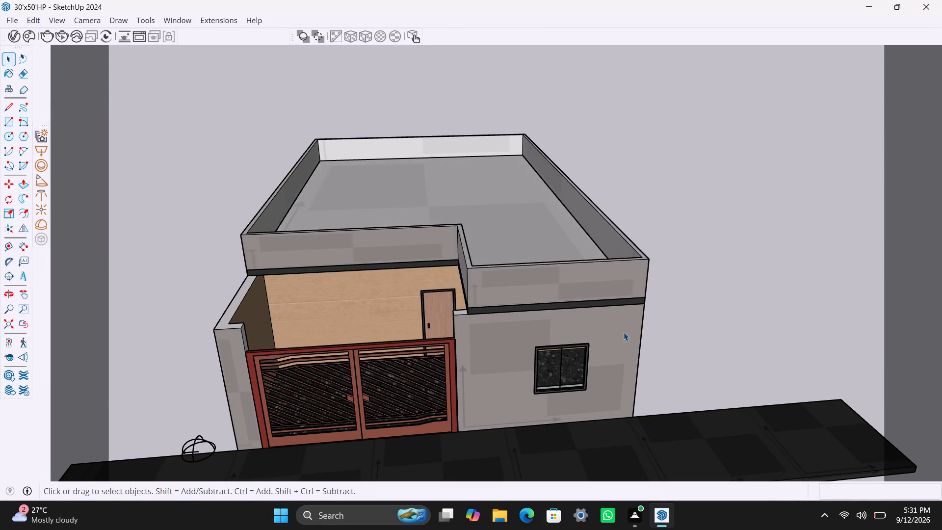
{"action": "key", "text": "ctrl+s"}
{"action": "key", "text": "space"}
Examine the house's roof, parapets and gated porch from a raised front viewpoint.
{"action": "scroll", "coordinate": [624, 333], "scroll_direction": "down", "scroll_amount": 2}
{"action": "scroll", "coordinate": [475, 351], "scroll_direction": "up", "scroll_amount": 2}
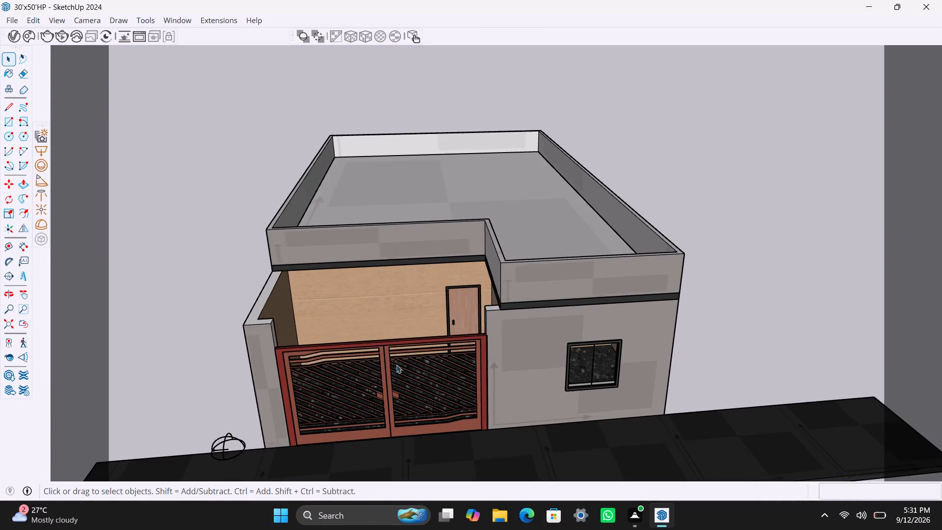
{"action": "middle_click_drag", "start_coordinate": [394, 365], "coordinate": [310, 461]}
{"action": "scroll", "coordinate": [376, 363], "scroll_direction": "up", "scroll_amount": 3}
{"action": "middle_click_drag", "start_coordinate": [519, 311], "coordinate": [532, 305]}
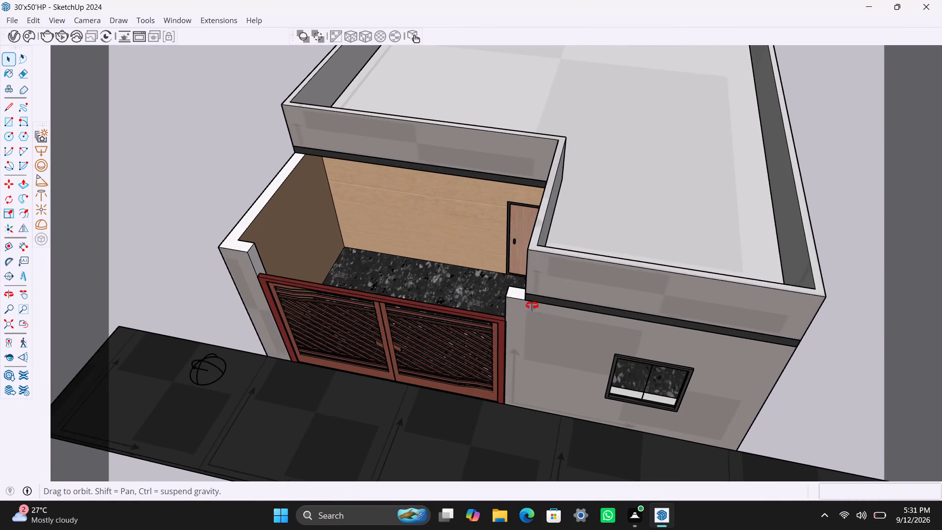
{"action": "middle_click_drag", "start_coordinate": [532, 305], "coordinate": [579, 276]}
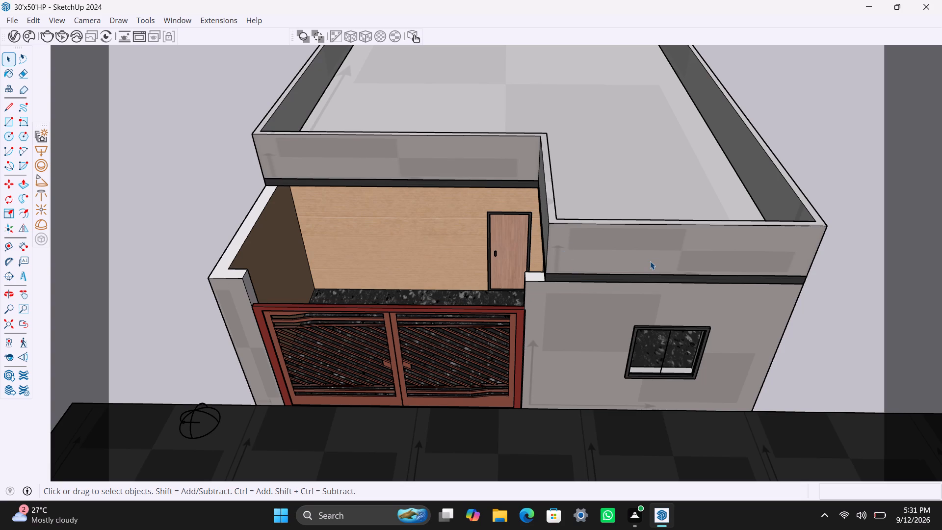
{"action": "scroll", "coordinate": [589, 272], "scroll_direction": "down", "scroll_amount": 2}
{"action": "scroll", "coordinate": [477, 337], "scroll_direction": "up", "scroll_amount": 3}
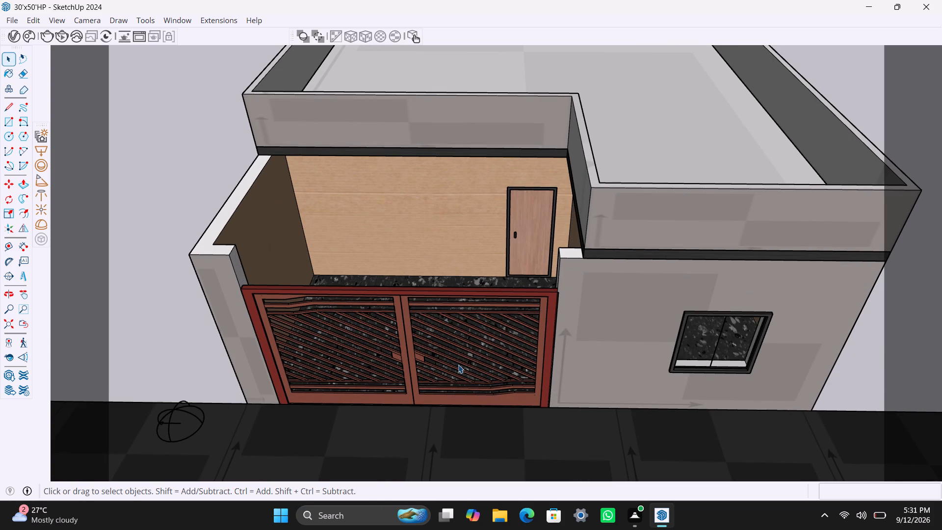
{"action": "scroll", "coordinate": [458, 365], "scroll_direction": "up", "scroll_amount": 1}
{"action": "scroll", "coordinate": [458, 364], "scroll_direction": "down", "scroll_amount": 1}
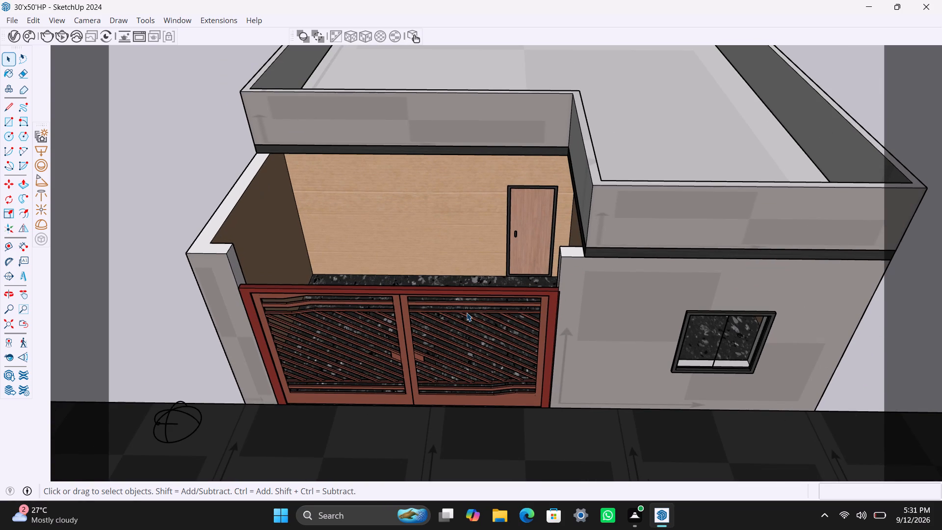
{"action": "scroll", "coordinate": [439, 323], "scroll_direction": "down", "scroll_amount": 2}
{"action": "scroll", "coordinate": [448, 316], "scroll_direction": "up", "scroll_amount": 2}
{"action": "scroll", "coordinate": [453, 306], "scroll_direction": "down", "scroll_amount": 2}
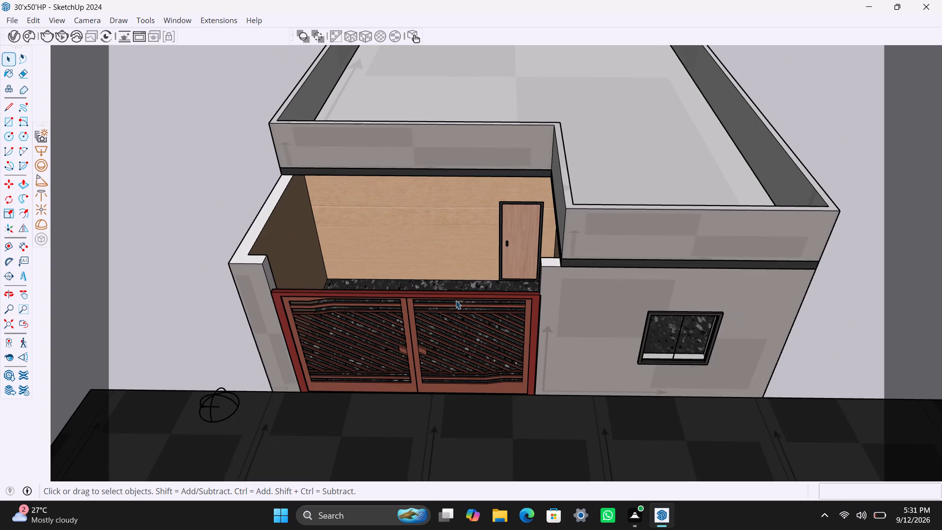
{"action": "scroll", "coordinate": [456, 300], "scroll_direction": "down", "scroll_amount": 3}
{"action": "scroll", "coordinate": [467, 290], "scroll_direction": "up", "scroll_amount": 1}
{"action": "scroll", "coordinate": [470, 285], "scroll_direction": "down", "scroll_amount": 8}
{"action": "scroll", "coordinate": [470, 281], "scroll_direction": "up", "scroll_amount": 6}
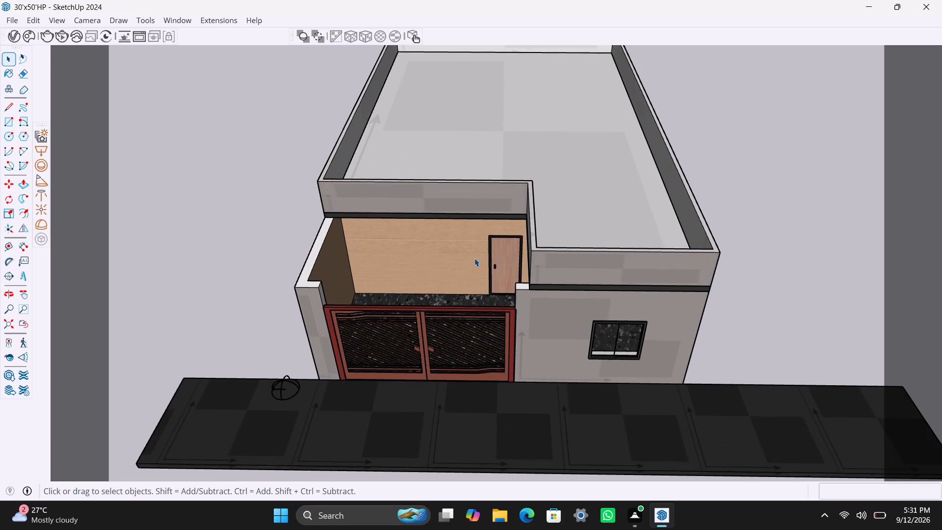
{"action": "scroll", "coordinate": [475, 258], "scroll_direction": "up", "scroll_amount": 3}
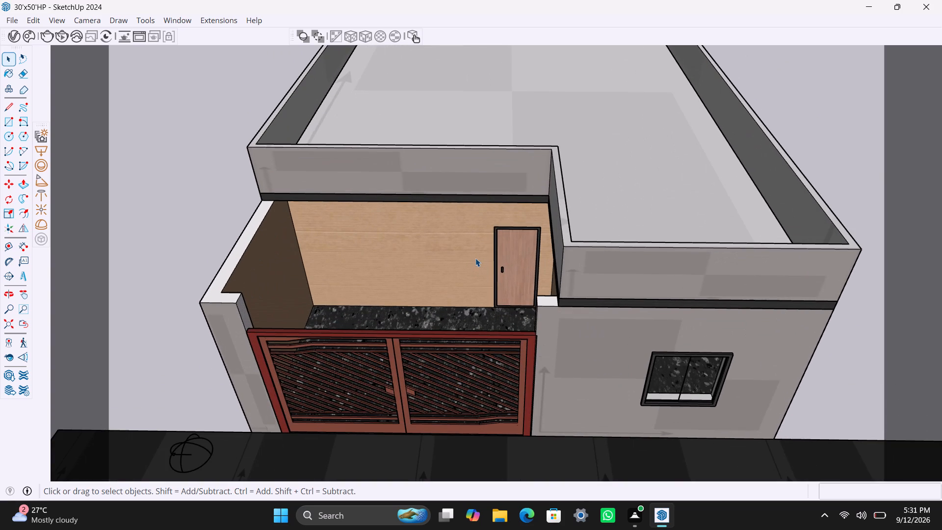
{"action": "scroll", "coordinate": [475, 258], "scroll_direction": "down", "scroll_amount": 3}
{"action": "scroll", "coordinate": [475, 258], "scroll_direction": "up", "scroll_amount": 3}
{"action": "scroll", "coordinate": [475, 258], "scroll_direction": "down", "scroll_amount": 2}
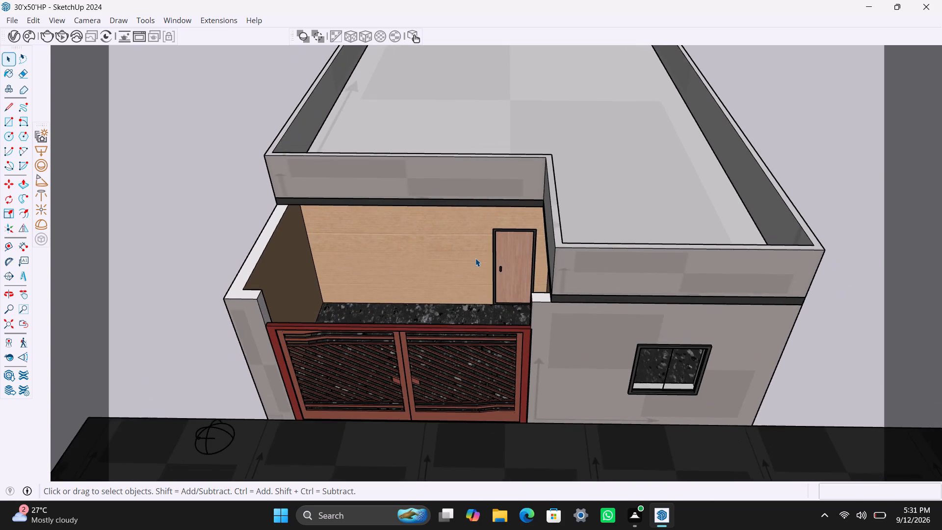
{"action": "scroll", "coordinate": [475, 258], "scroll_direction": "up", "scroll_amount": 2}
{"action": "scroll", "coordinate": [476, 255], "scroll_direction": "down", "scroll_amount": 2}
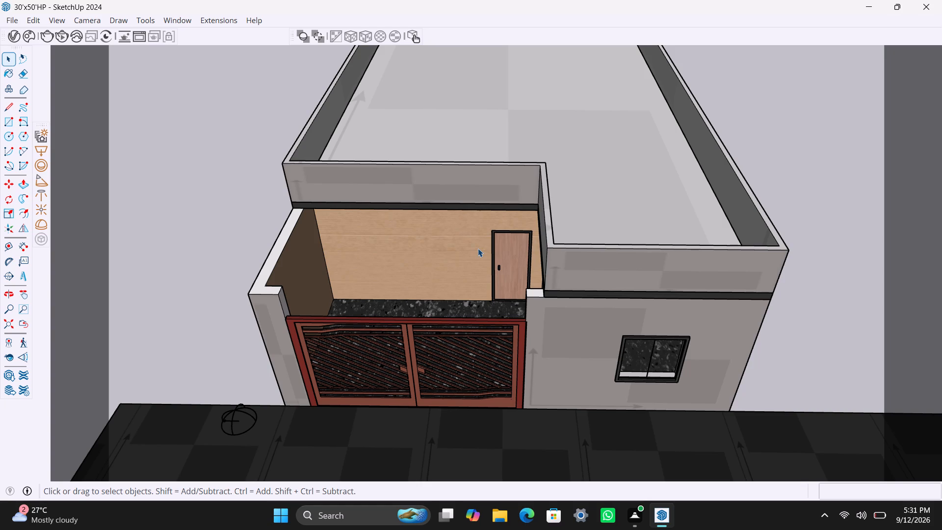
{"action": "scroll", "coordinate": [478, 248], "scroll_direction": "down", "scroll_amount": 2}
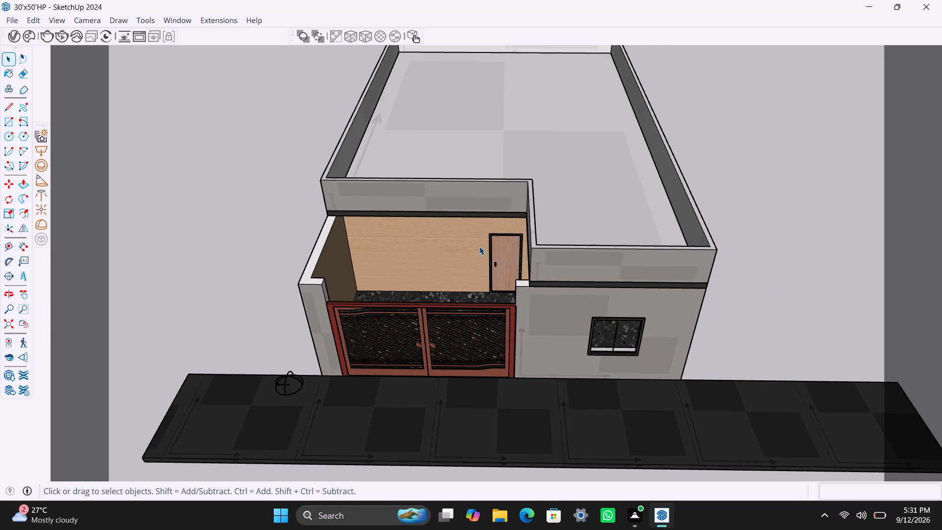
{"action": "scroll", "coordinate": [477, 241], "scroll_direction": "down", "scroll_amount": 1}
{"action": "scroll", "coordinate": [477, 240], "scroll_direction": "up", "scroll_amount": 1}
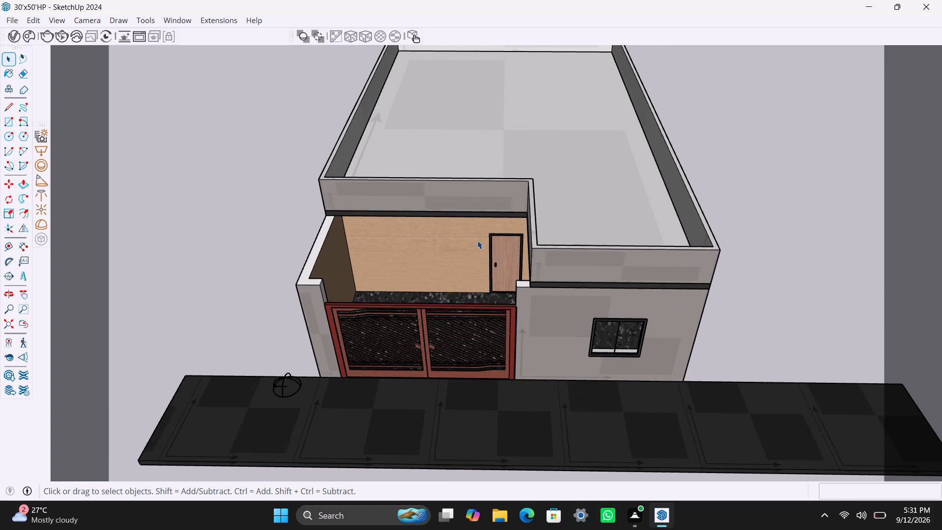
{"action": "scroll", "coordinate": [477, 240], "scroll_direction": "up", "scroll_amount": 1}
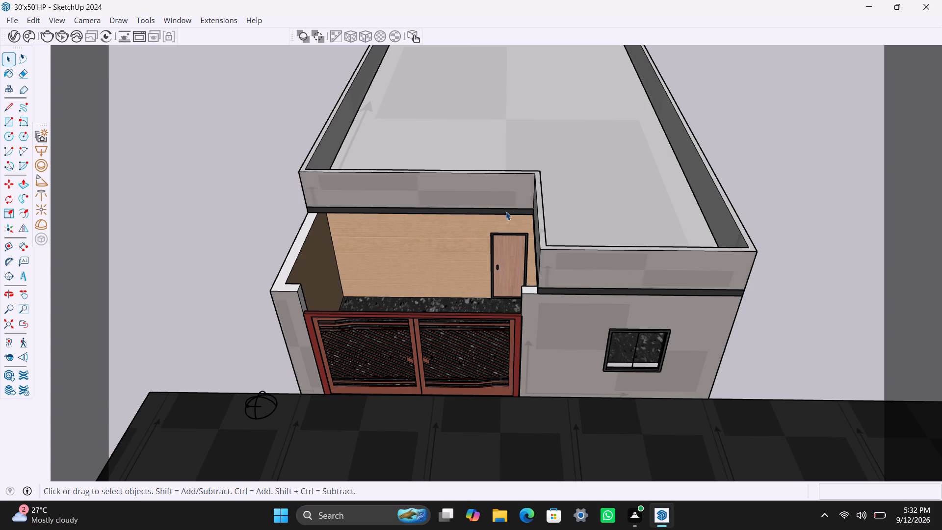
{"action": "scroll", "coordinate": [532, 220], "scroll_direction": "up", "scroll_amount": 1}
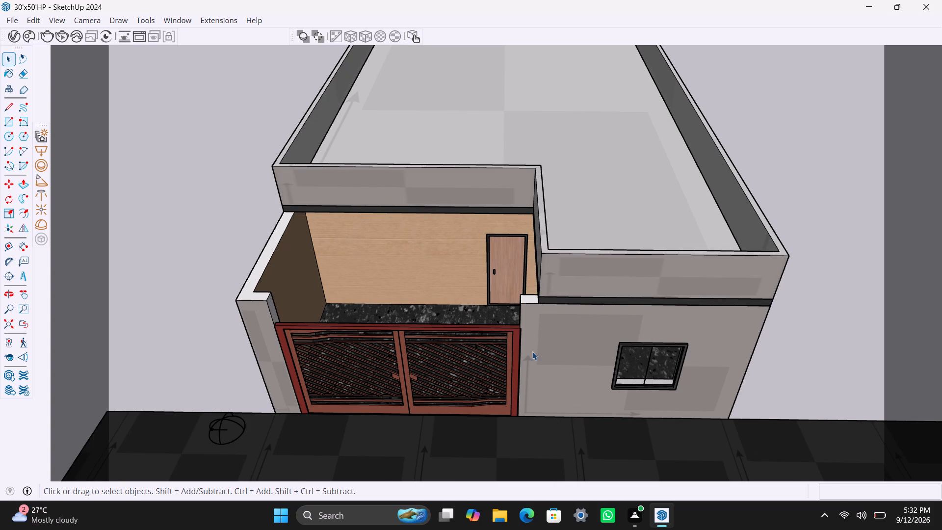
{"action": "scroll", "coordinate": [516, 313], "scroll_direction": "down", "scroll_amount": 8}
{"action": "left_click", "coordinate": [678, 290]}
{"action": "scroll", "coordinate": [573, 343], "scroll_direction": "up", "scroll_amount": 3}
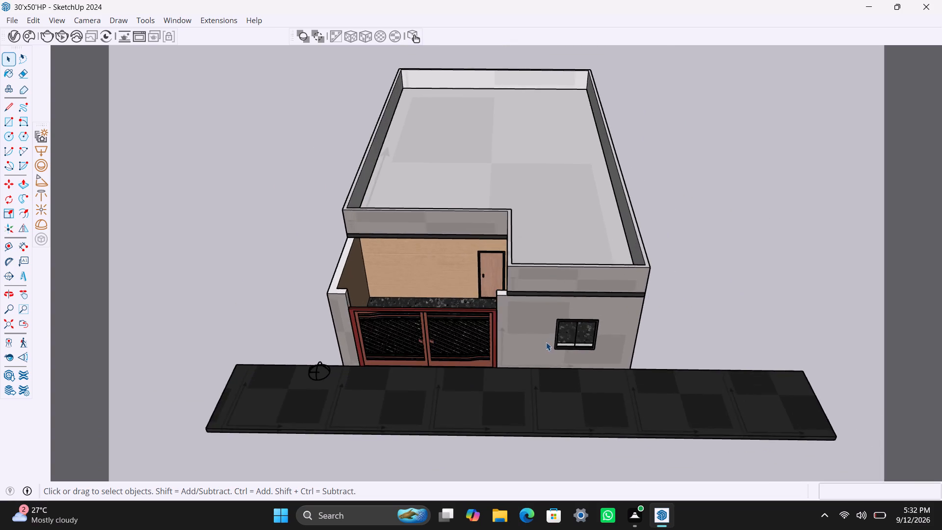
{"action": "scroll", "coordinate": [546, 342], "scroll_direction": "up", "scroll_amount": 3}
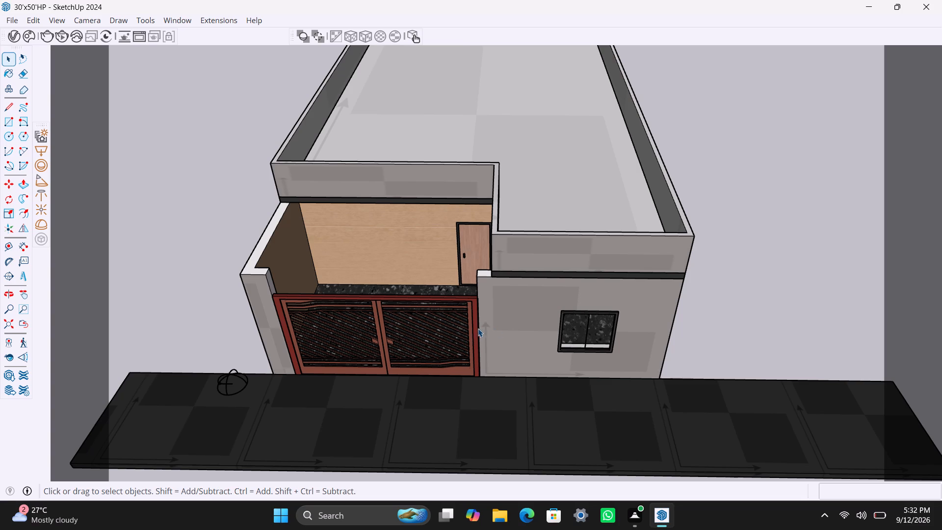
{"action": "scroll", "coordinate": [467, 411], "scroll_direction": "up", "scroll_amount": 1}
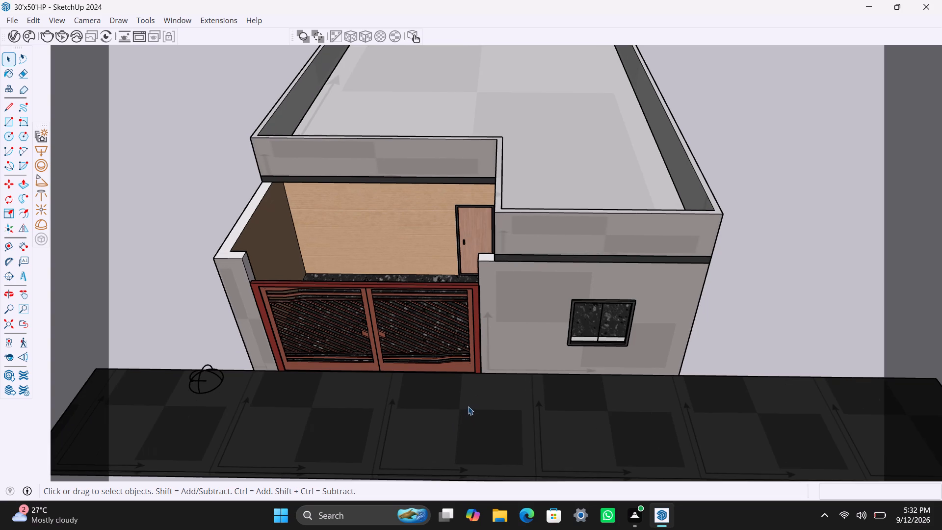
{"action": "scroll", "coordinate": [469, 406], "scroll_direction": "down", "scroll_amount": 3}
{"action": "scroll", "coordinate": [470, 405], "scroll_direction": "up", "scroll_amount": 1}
Examine the front facade's gate, window and parapet bands from a near eye-level viewpoint.
{"action": "middle_click_drag", "start_coordinate": [470, 405], "coordinate": [504, 225]}
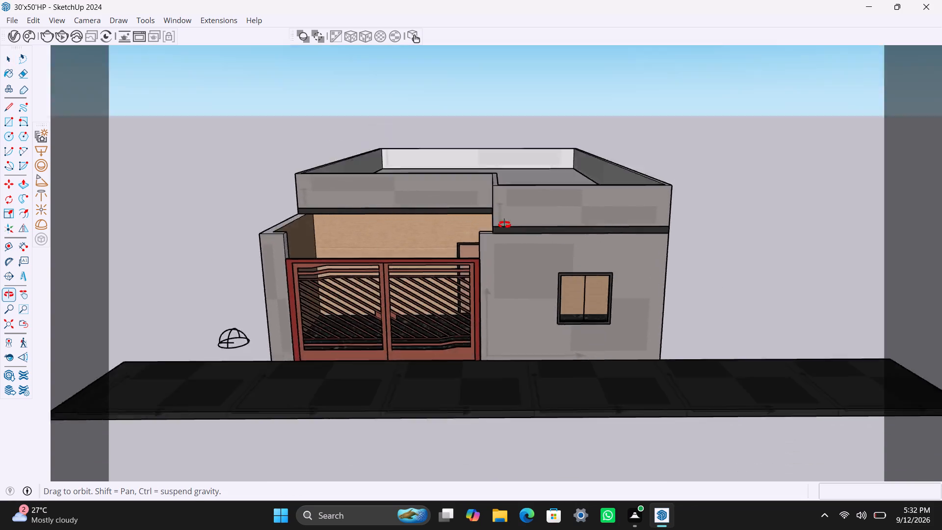
{"action": "middle_click_drag", "start_coordinate": [504, 225], "coordinate": [512, 272]}
{"action": "scroll", "coordinate": [577, 293], "scroll_direction": "up", "scroll_amount": 2}
{"action": "middle_click_drag", "start_coordinate": [660, 325], "coordinate": [652, 329]}
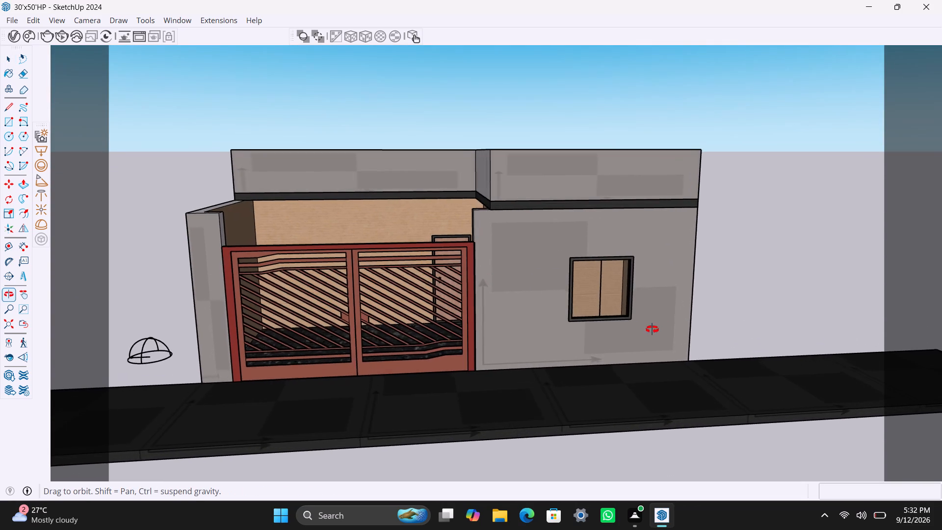
{"action": "middle_click_drag", "start_coordinate": [652, 329], "coordinate": [625, 351]}
{"action": "scroll", "coordinate": [579, 339], "scroll_direction": "up", "scroll_amount": 2}
{"action": "scroll", "coordinate": [582, 324], "scroll_direction": "down", "scroll_amount": 3}
{"action": "middle_click_drag", "start_coordinate": [562, 236], "coordinate": [573, 173]}
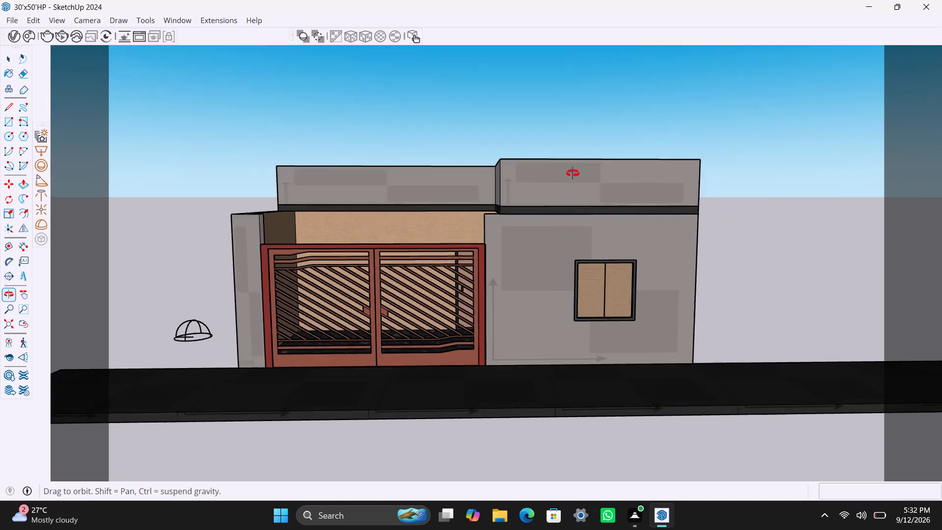
{"action": "middle_click_drag", "start_coordinate": [573, 173], "coordinate": [576, 162]}
{"action": "scroll", "coordinate": [579, 216], "scroll_direction": "up", "scroll_amount": 2}
{"action": "scroll", "coordinate": [570, 272], "scroll_direction": "down", "scroll_amount": 2}
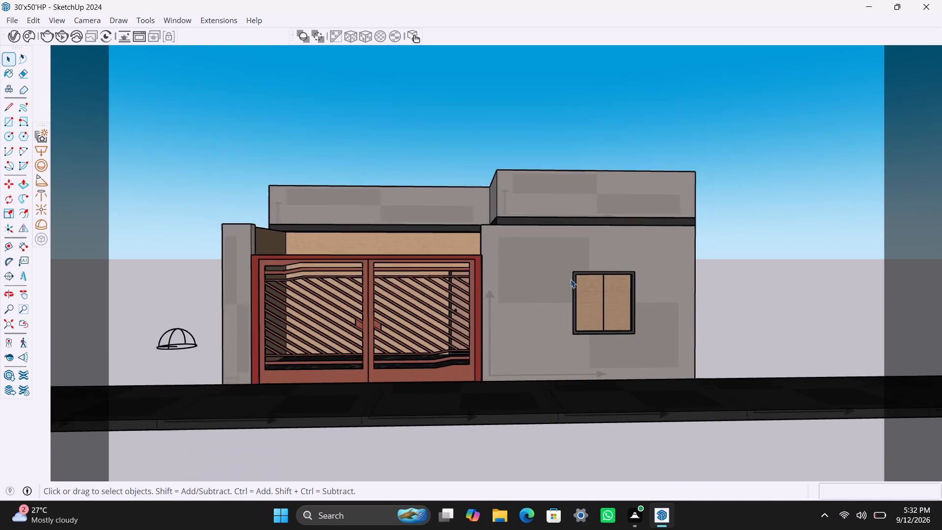
{"action": "scroll", "coordinate": [571, 279], "scroll_direction": "up", "scroll_amount": 3}
{"action": "middle_click_drag", "start_coordinate": [589, 274], "coordinate": [580, 277]}
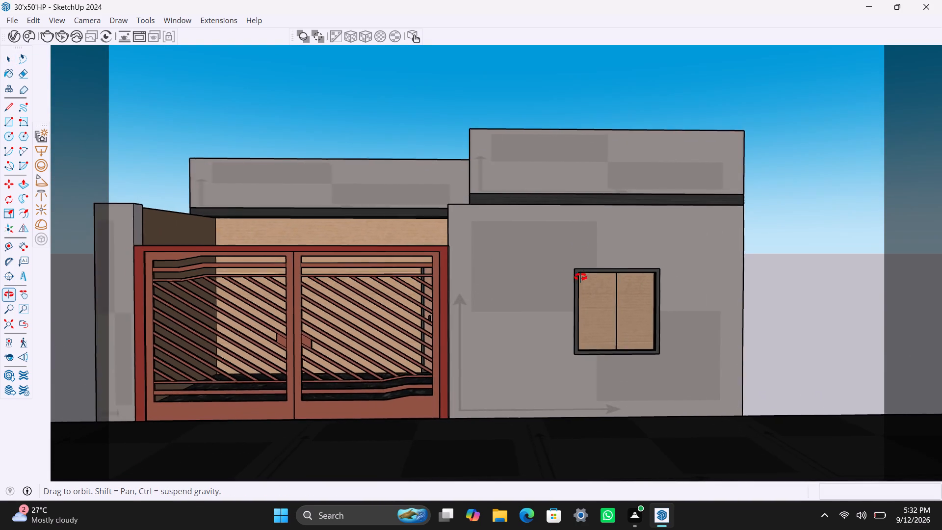
{"action": "middle_click_drag", "start_coordinate": [580, 277], "coordinate": [570, 280]}
{"action": "scroll", "coordinate": [556, 308], "scroll_direction": "down", "scroll_amount": 3}
{"action": "scroll", "coordinate": [556, 309], "scroll_direction": "up", "scroll_amount": 4}
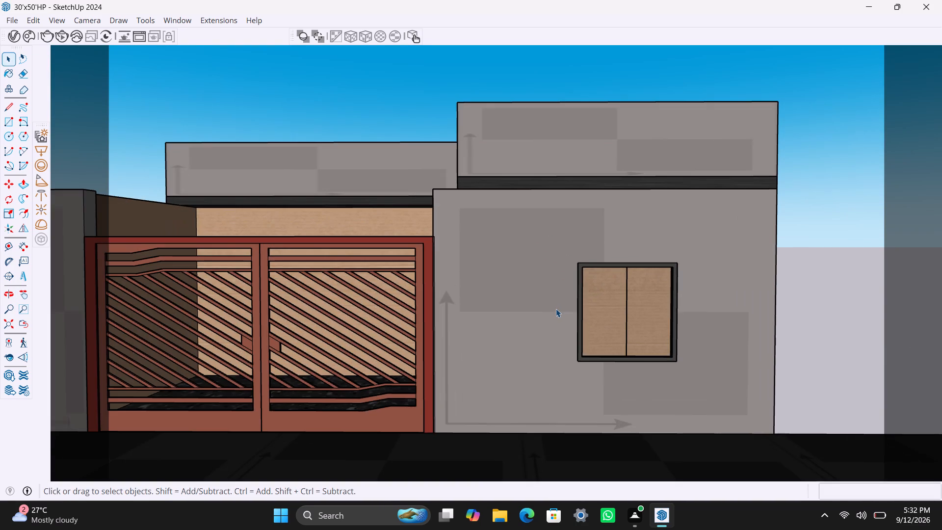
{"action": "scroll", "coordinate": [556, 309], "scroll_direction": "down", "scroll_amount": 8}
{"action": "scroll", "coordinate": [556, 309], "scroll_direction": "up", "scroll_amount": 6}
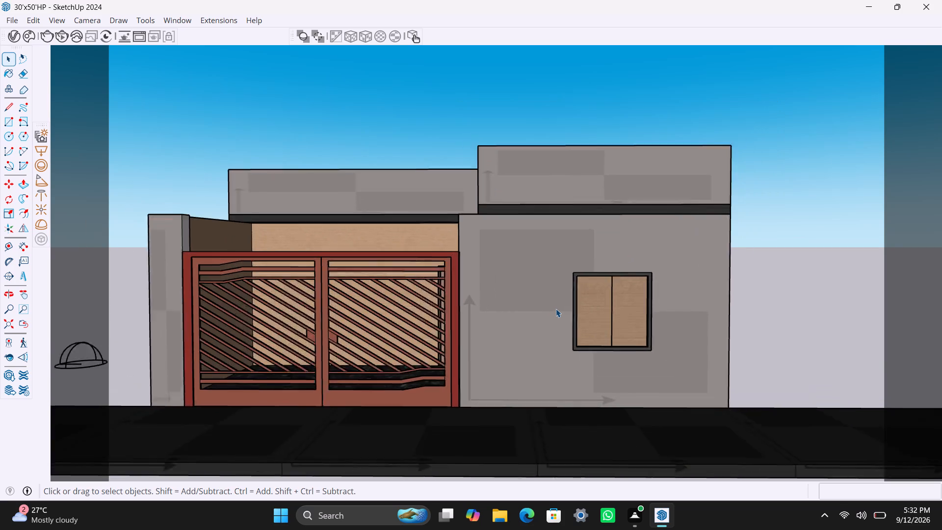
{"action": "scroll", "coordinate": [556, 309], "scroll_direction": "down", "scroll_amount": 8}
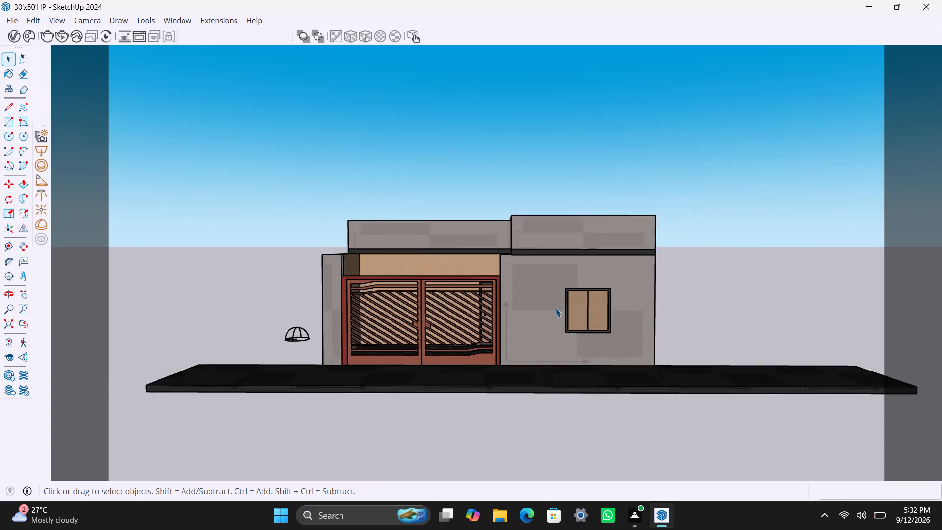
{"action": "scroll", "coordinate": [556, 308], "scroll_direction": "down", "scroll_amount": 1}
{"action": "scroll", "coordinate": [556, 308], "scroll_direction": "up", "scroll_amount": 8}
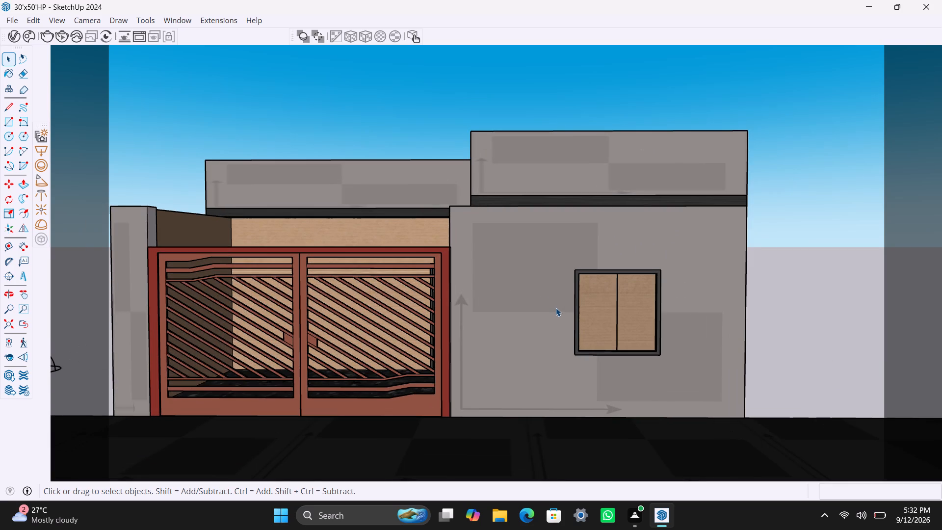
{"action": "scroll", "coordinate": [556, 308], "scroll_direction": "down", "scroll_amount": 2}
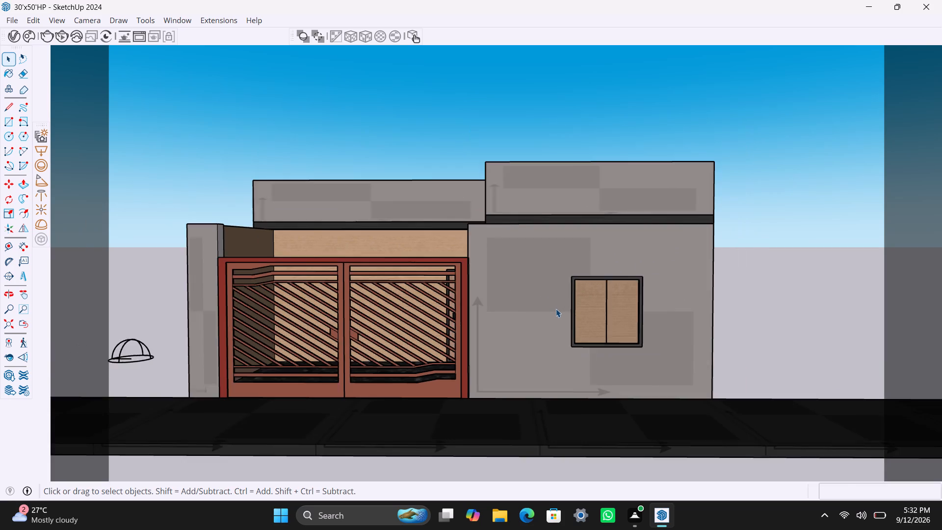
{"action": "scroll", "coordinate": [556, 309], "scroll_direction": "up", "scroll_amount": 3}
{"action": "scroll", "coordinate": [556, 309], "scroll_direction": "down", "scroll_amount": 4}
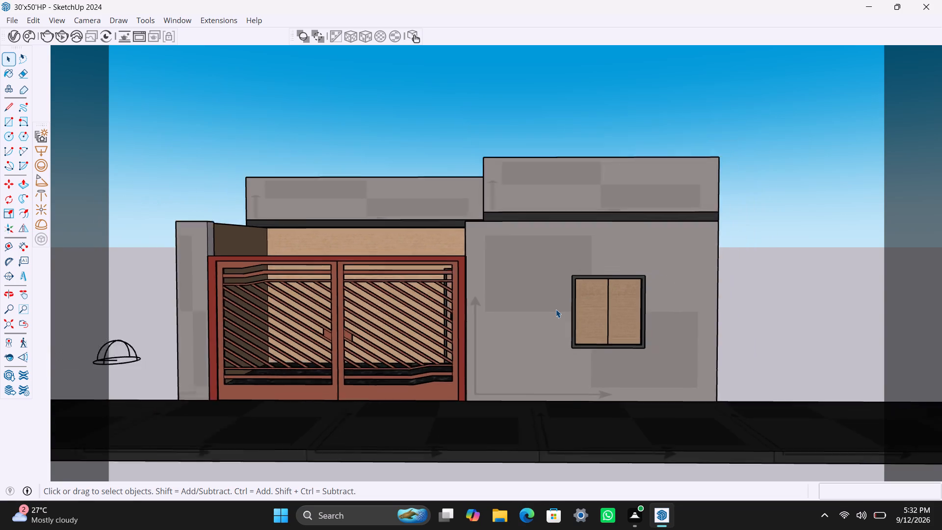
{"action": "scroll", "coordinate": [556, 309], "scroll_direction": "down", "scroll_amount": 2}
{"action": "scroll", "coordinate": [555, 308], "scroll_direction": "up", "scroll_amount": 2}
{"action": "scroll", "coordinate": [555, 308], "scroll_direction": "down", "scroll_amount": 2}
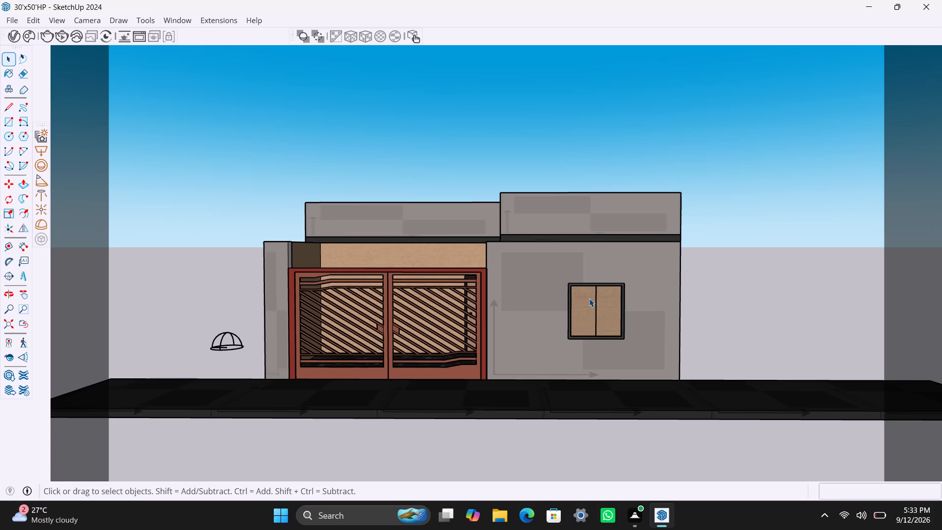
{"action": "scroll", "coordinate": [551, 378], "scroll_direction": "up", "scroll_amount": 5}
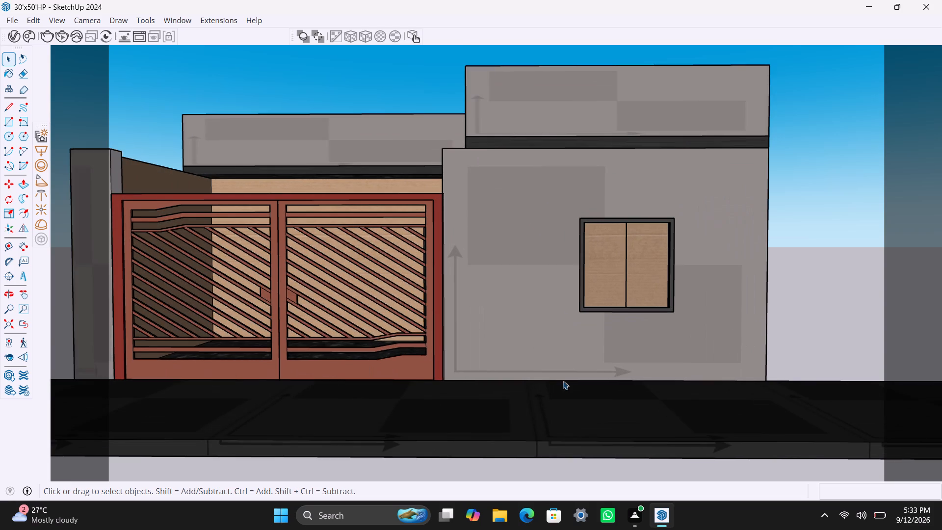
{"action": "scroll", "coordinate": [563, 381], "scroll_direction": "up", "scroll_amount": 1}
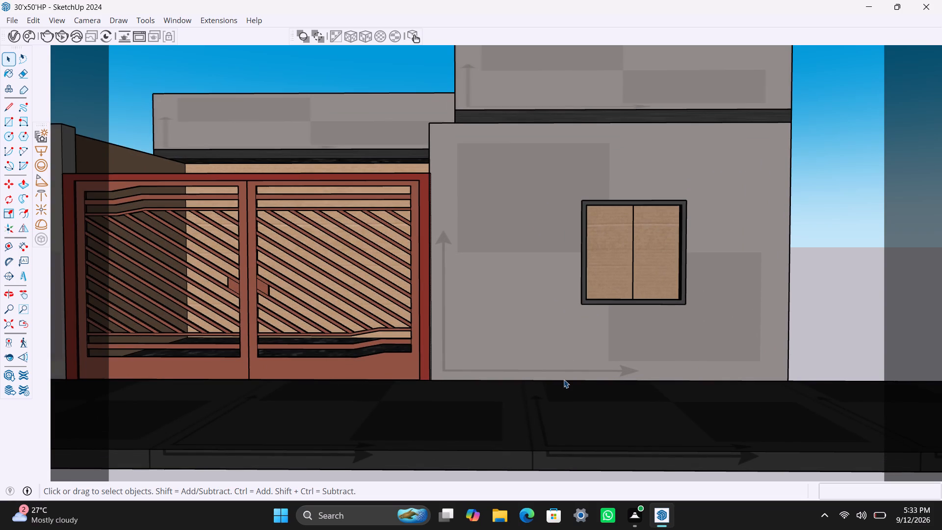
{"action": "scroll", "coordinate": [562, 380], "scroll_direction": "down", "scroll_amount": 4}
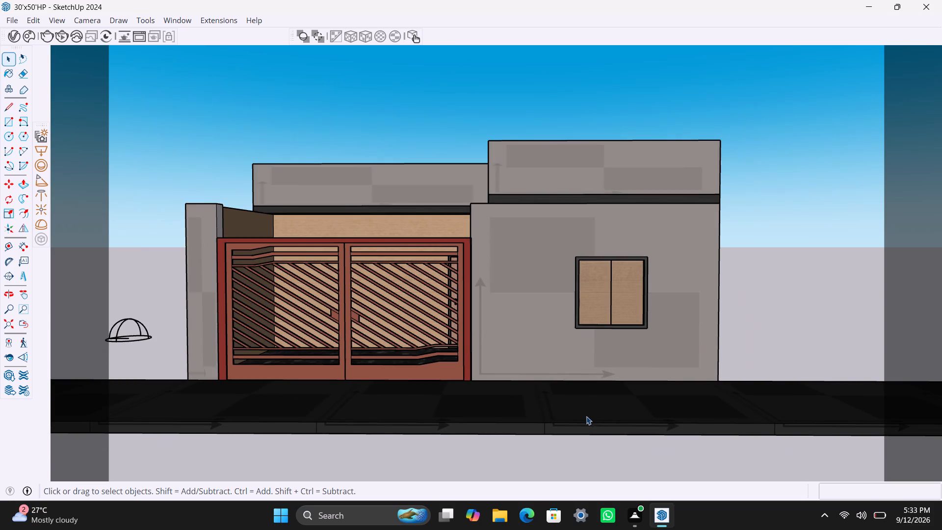
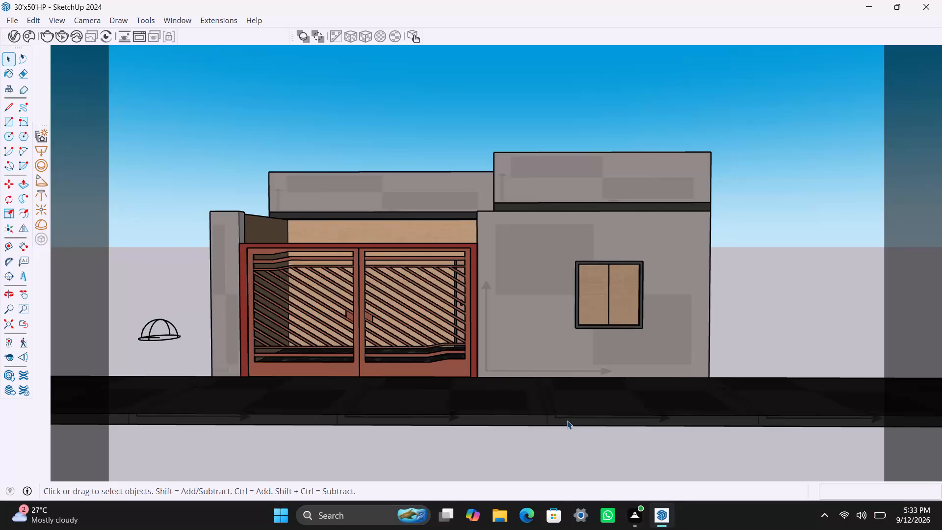
Examine the long side wall with the louvred vent and windows, from the front corner at near eye level.
{"action": "type", "text": "FF"}
{"action": "scroll", "coordinate": [567, 421], "scroll_direction": "down", "scroll_amount": 3}
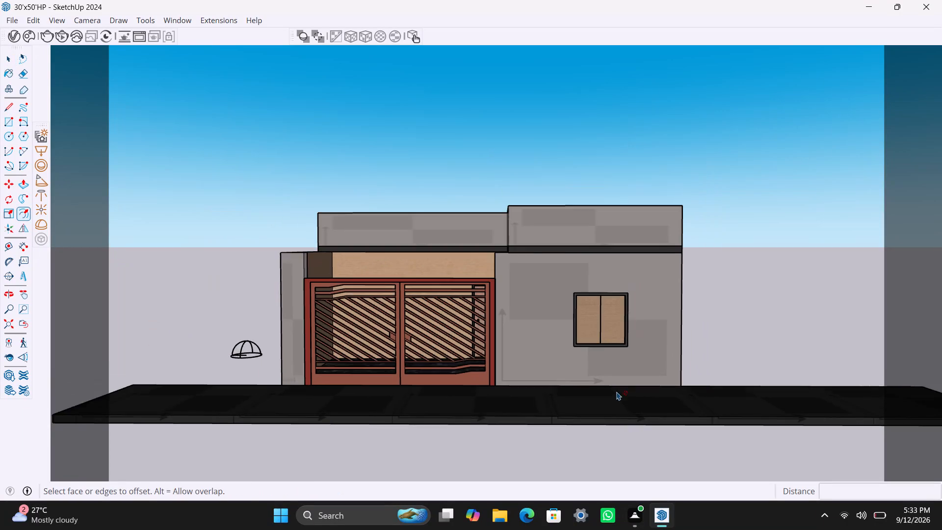
{"action": "middle_click_drag", "start_coordinate": [620, 386], "coordinate": [470, 420]}
{"action": "scroll", "coordinate": [593, 375], "scroll_direction": "up", "scroll_amount": 2}
{"action": "scroll", "coordinate": [743, 363], "scroll_direction": "up", "scroll_amount": 1}
{"action": "middle_click_drag", "start_coordinate": [732, 370], "coordinate": [586, 355]}
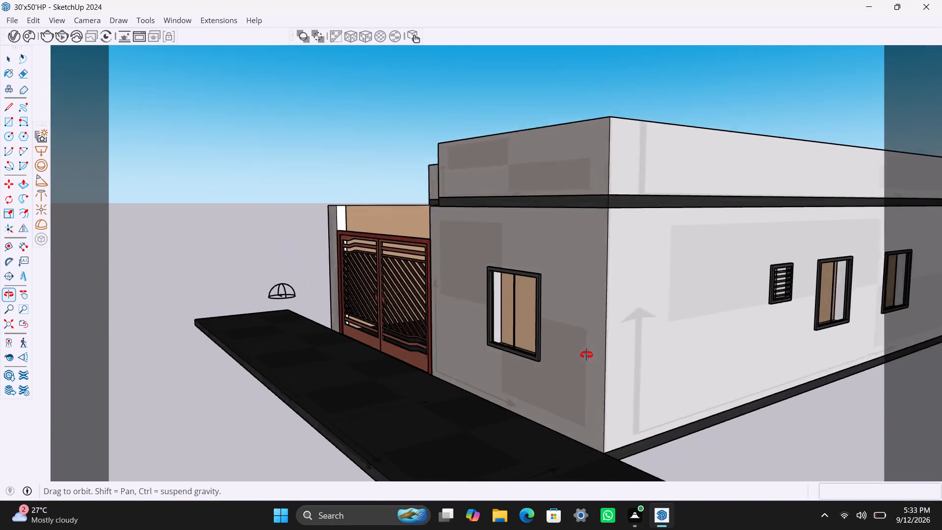
{"action": "middle_click_drag", "start_coordinate": [586, 355], "coordinate": [586, 355]}
{"action": "scroll", "coordinate": [614, 393], "scroll_direction": "down", "scroll_amount": 3}
{"action": "scroll", "coordinate": [659, 420], "scroll_direction": "down", "scroll_amount": 4}
{"action": "middle_click_drag", "start_coordinate": [747, 418], "coordinate": [673, 405]}
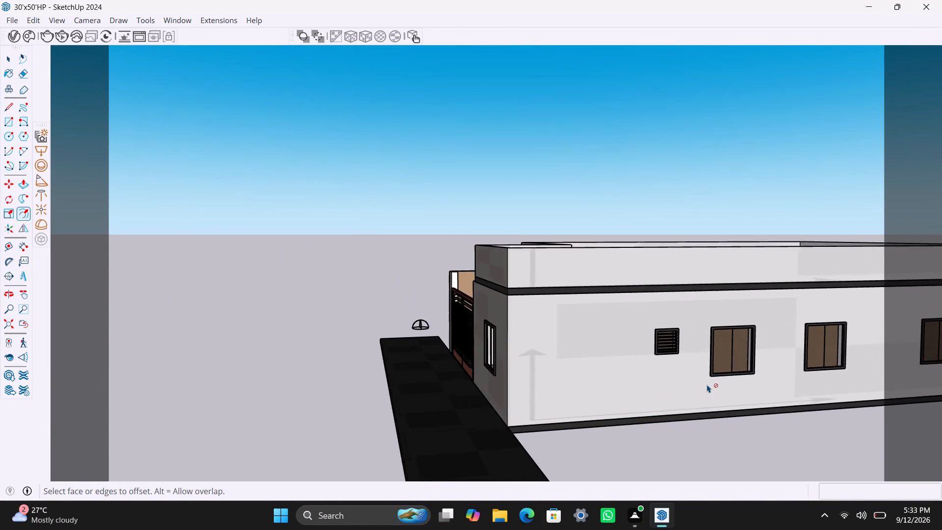
{"action": "scroll", "coordinate": [707, 384], "scroll_direction": "up", "scroll_amount": 2}
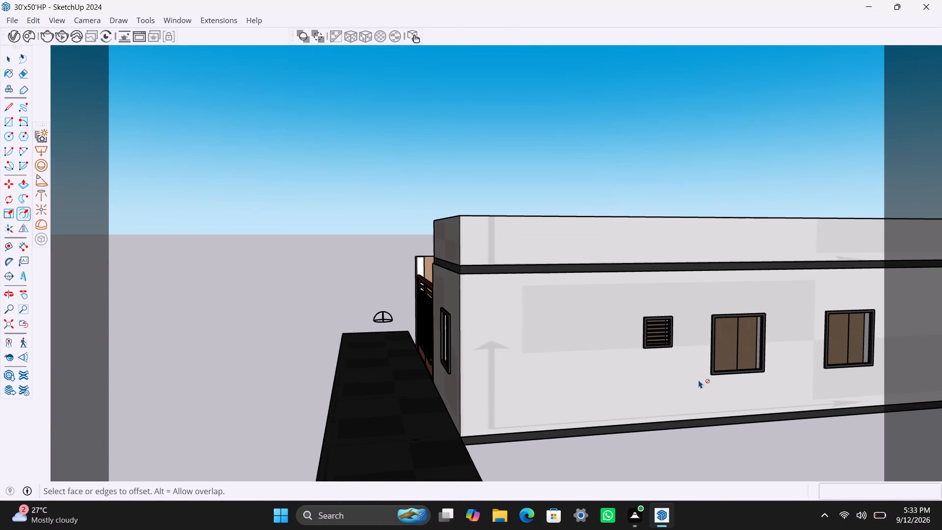
{"action": "middle_click_drag", "start_coordinate": [697, 380], "coordinate": [626, 319], "text": "shift"}
{"action": "scroll", "coordinate": [638, 323], "scroll_direction": "down", "scroll_amount": 3}
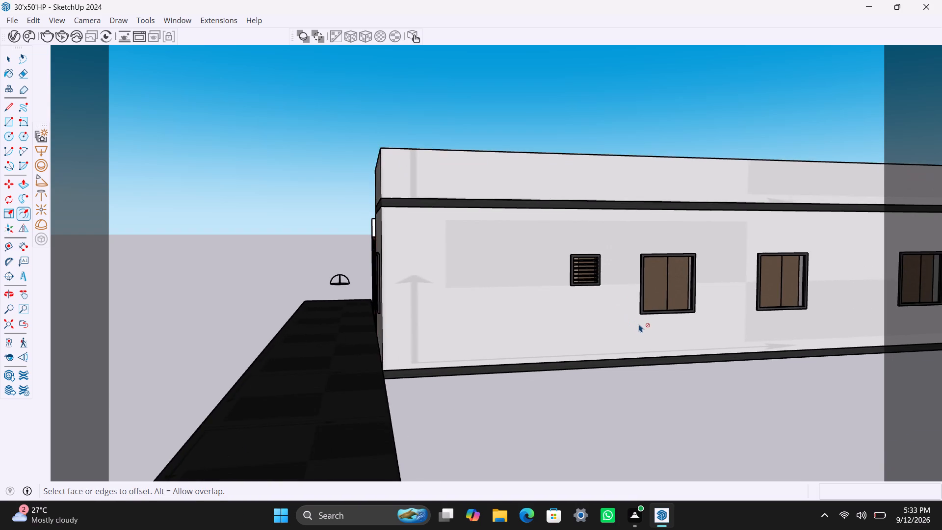
{"action": "scroll", "coordinate": [650, 325], "scroll_direction": "down", "scroll_amount": 3, "text": "shift"}
{"action": "middle_click_drag", "start_coordinate": [647, 329], "coordinate": [583, 371]}
{"action": "scroll", "coordinate": [593, 360], "scroll_direction": "up", "scroll_amount": 6}
{"action": "middle_click_drag", "start_coordinate": [624, 353], "coordinate": [608, 354], "text": "shift"}
{"action": "scroll", "coordinate": [616, 354], "scroll_direction": "up", "scroll_amount": 1}
{"action": "middle_click_drag", "start_coordinate": [666, 420], "coordinate": [755, 440]}
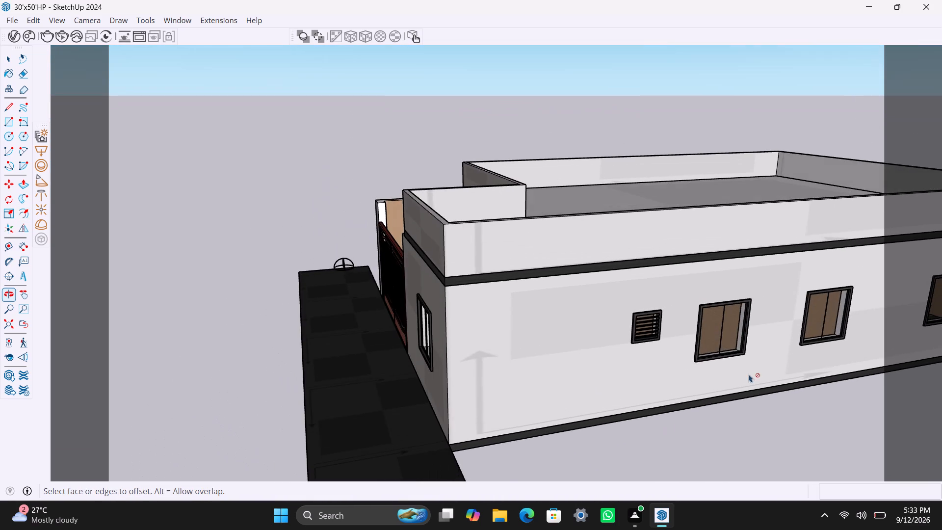
Examine the house's front corner, base band, parapet and front paving strip from a raised side viewpoint.
{"action": "scroll", "coordinate": [719, 337], "scroll_direction": "up", "scroll_amount": 2}
{"action": "middle_click_drag", "start_coordinate": [684, 348], "coordinate": [769, 273], "text": "shift"}
{"action": "scroll", "coordinate": [755, 268], "scroll_direction": "up", "scroll_amount": 2}
{"action": "middle_click_drag", "start_coordinate": [729, 303], "coordinate": [745, 403]}
{"action": "scroll", "coordinate": [750, 395], "scroll_direction": "up", "scroll_amount": 2}
{"action": "middle_click_drag", "start_coordinate": [751, 394], "coordinate": [789, 271], "text": "shift"}
{"action": "scroll", "coordinate": [787, 311], "scroll_direction": "down", "scroll_amount": 3}
{"action": "middle_click_drag", "start_coordinate": [768, 339], "coordinate": [768, 341]}
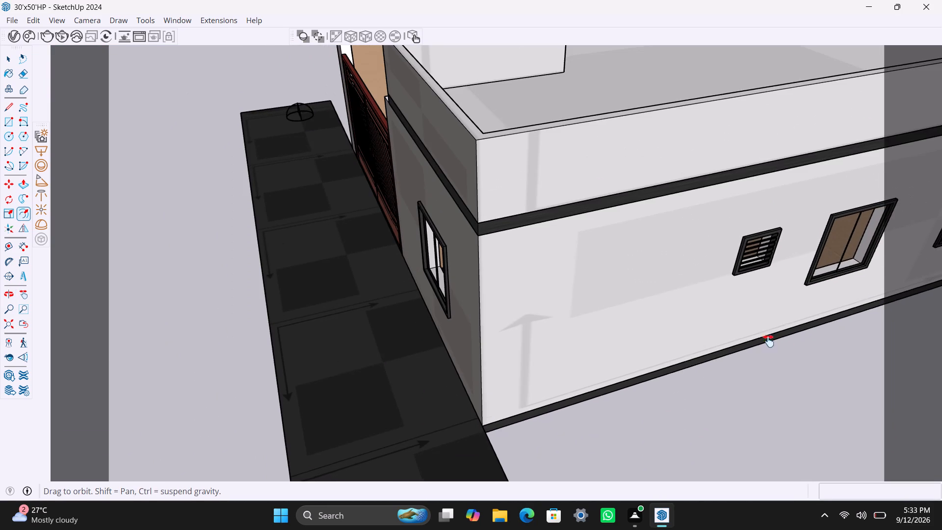
{"action": "middle_click_drag", "start_coordinate": [768, 341], "coordinate": [771, 352]}
{"action": "scroll", "coordinate": [775, 343], "scroll_direction": "down", "scroll_amount": 4}
{"action": "middle_click_drag", "start_coordinate": [768, 350], "coordinate": [784, 329]}
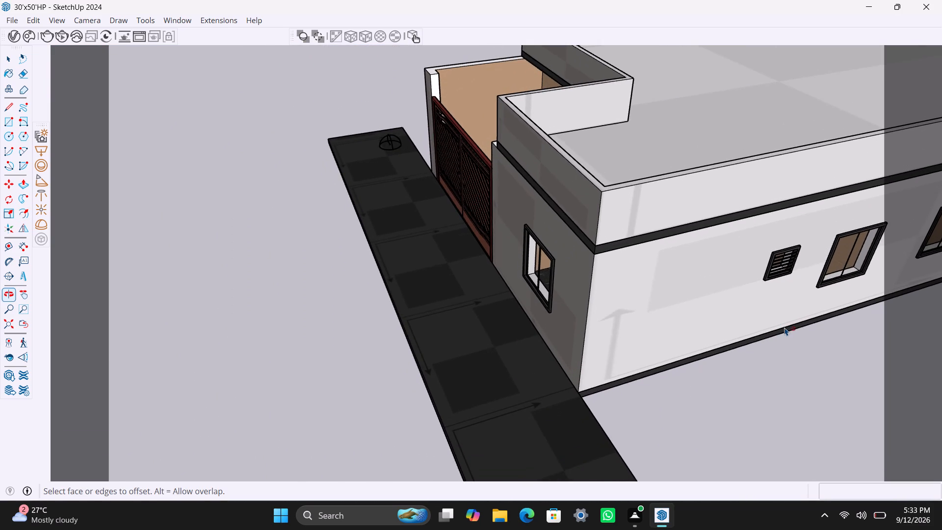
{"action": "scroll", "coordinate": [785, 327], "scroll_direction": "down", "scroll_amount": 5}
{"action": "middle_click_drag", "start_coordinate": [826, 337], "coordinate": [941, 358]}
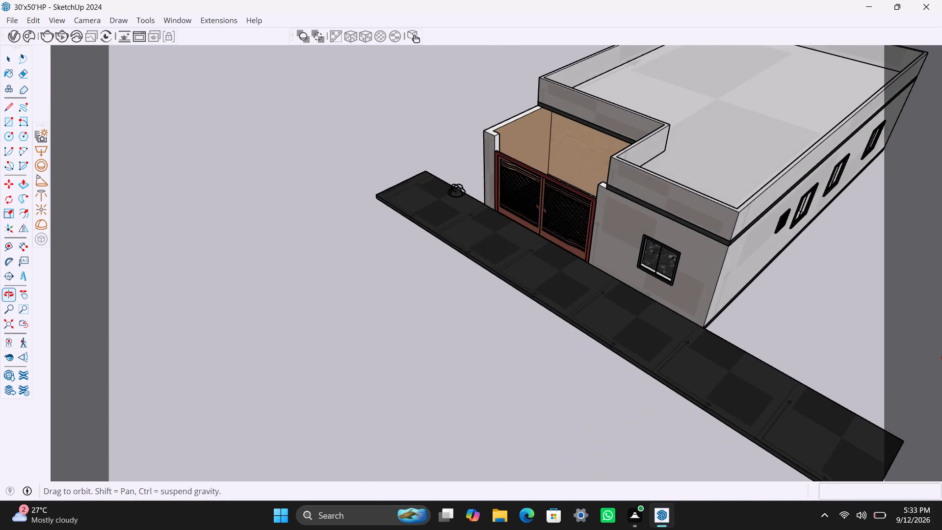
{"action": "middle_click_drag", "start_coordinate": [941, 358], "coordinate": [939, 352]}
Examine the gated porch and front facade from a raised front viewpoint down to near eye level.
{"action": "scroll", "coordinate": [669, 295], "scroll_direction": "up", "scroll_amount": 2}
{"action": "middle_click_drag", "start_coordinate": [553, 328], "coordinate": [858, 344]}
{"action": "scroll", "coordinate": [662, 239], "scroll_direction": "up", "scroll_amount": 3}
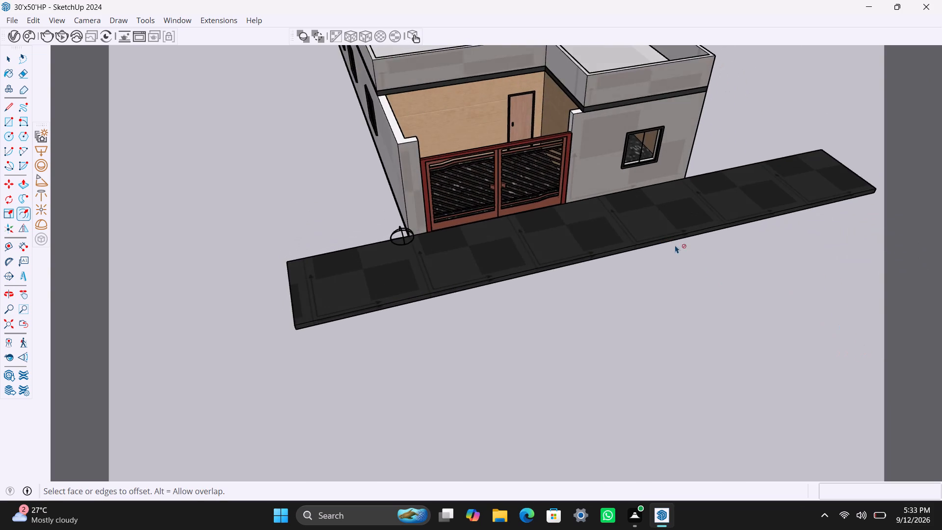
{"action": "middle_click_drag", "start_coordinate": [738, 280], "coordinate": [639, 356], "text": "shift"}
{"action": "scroll", "coordinate": [665, 341], "scroll_direction": "down", "scroll_amount": 4}
{"action": "middle_click_drag", "start_coordinate": [705, 357], "coordinate": [570, 367]}
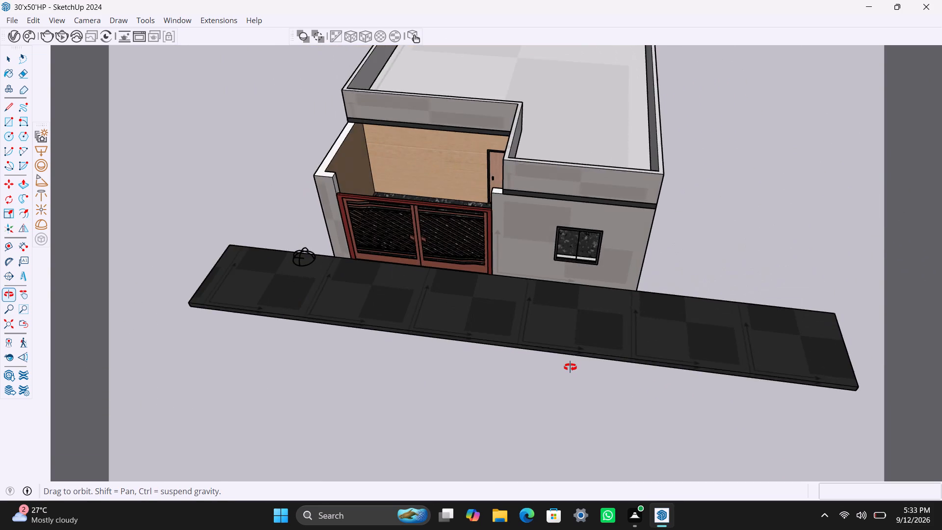
{"action": "middle_click_drag", "start_coordinate": [570, 367], "coordinate": [620, 361]}
{"action": "scroll", "coordinate": [567, 274], "scroll_direction": "up", "scroll_amount": 1}
{"action": "middle_click_drag", "start_coordinate": [569, 270], "coordinate": [556, 91]}
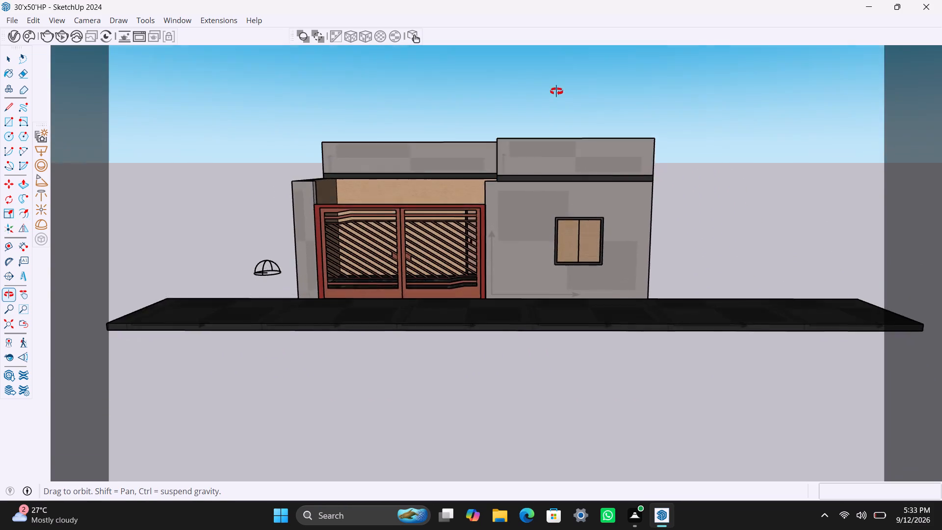
{"action": "middle_click_drag", "start_coordinate": [556, 91], "coordinate": [557, 95]}
{"action": "scroll", "coordinate": [572, 186], "scroll_direction": "up", "scroll_amount": 3}
{"action": "middle_click_drag", "start_coordinate": [584, 210], "coordinate": [619, 302], "text": "shift"}
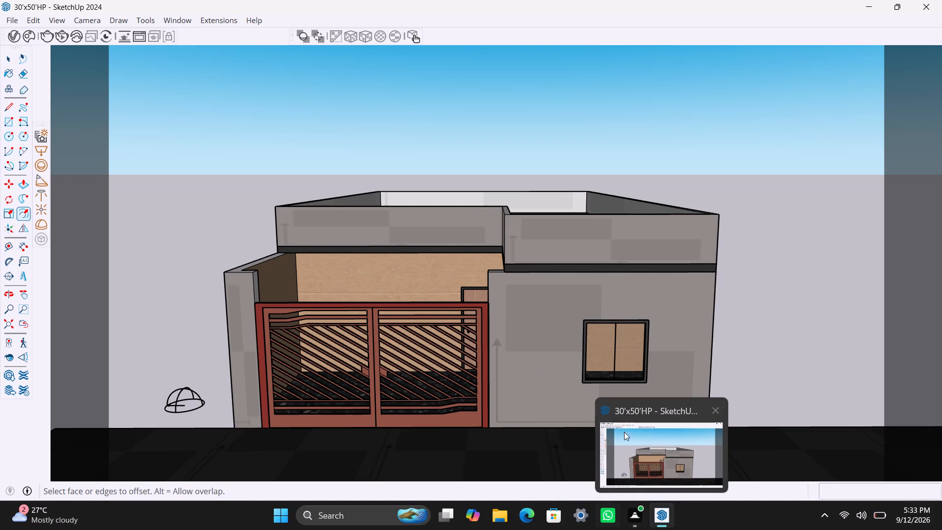
{"action": "scroll", "coordinate": [441, 354], "scroll_direction": "down", "scroll_amount": 2}
{"action": "scroll", "coordinate": [441, 354], "scroll_direction": "up", "scroll_amount": 3}
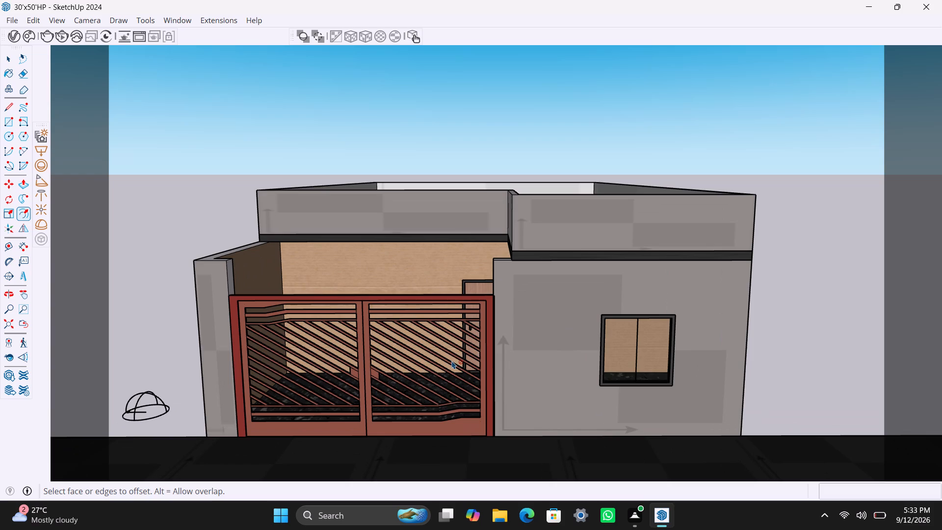
{"action": "scroll", "coordinate": [452, 361], "scroll_direction": "up", "scroll_amount": 1}
{"action": "middle_click_drag", "start_coordinate": [474, 366], "coordinate": [484, 336]}
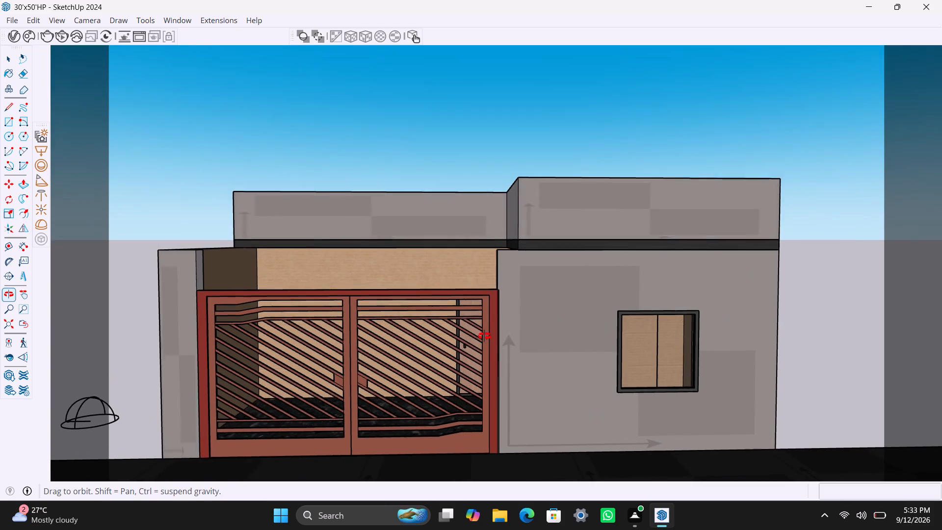
{"action": "middle_click_drag", "start_coordinate": [484, 336], "coordinate": [475, 342]}
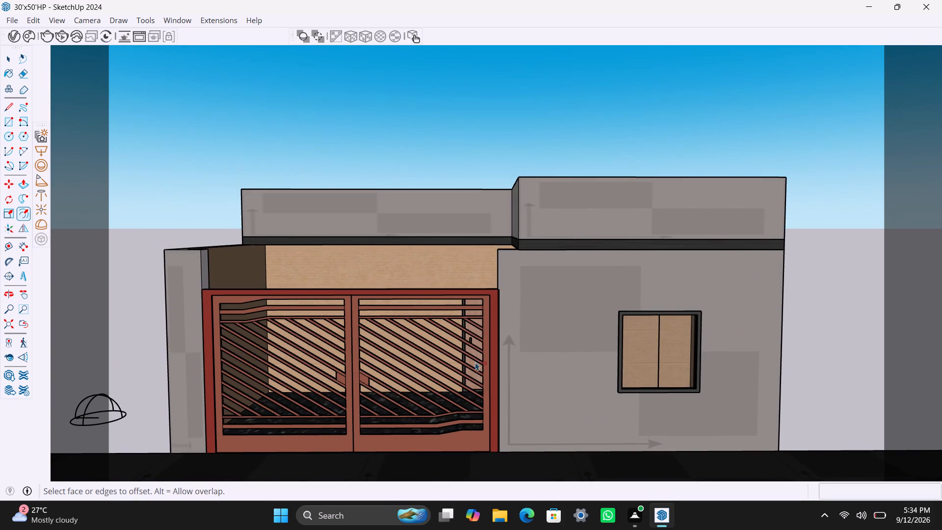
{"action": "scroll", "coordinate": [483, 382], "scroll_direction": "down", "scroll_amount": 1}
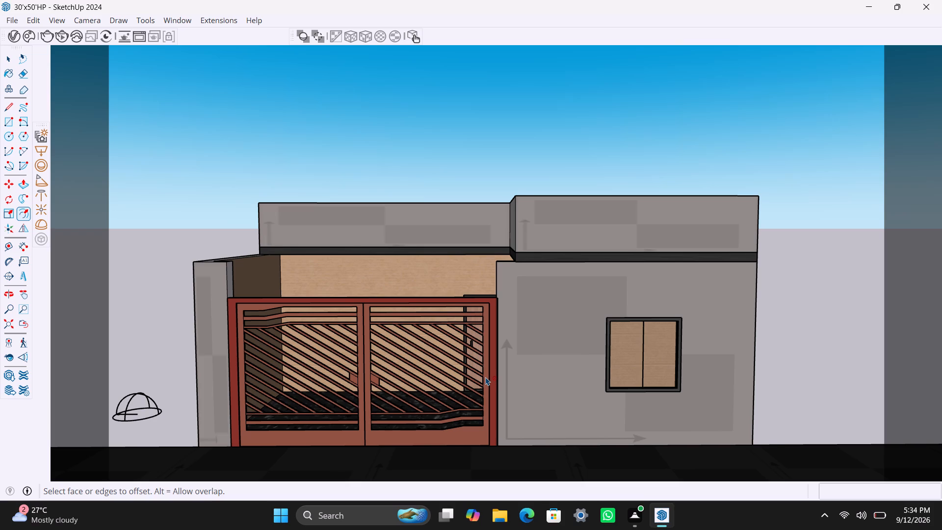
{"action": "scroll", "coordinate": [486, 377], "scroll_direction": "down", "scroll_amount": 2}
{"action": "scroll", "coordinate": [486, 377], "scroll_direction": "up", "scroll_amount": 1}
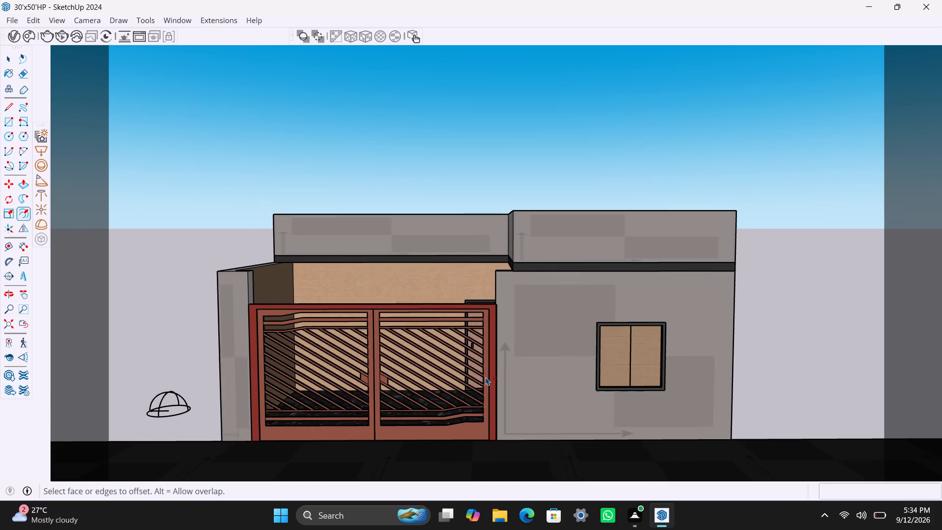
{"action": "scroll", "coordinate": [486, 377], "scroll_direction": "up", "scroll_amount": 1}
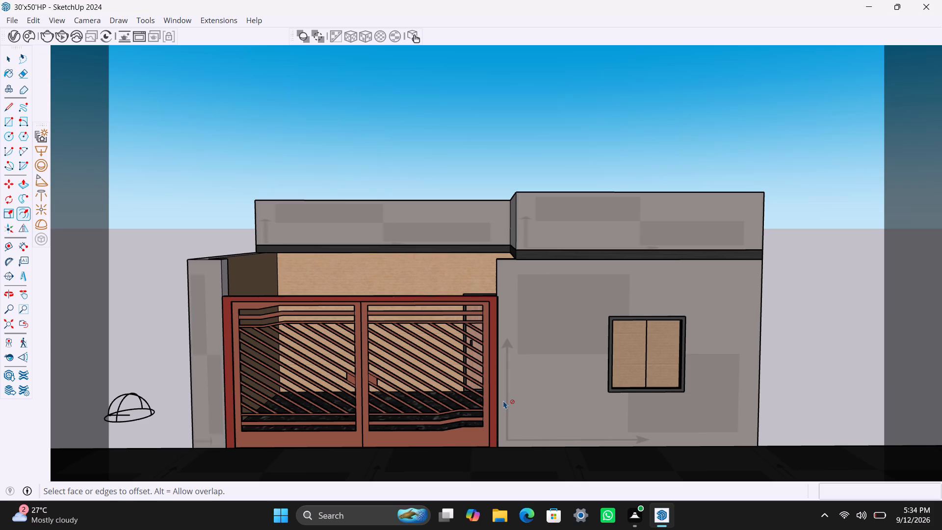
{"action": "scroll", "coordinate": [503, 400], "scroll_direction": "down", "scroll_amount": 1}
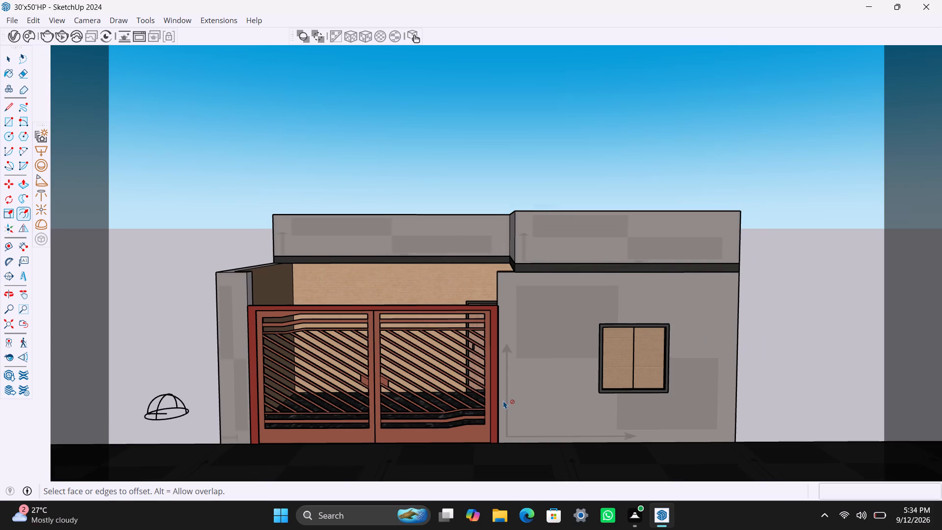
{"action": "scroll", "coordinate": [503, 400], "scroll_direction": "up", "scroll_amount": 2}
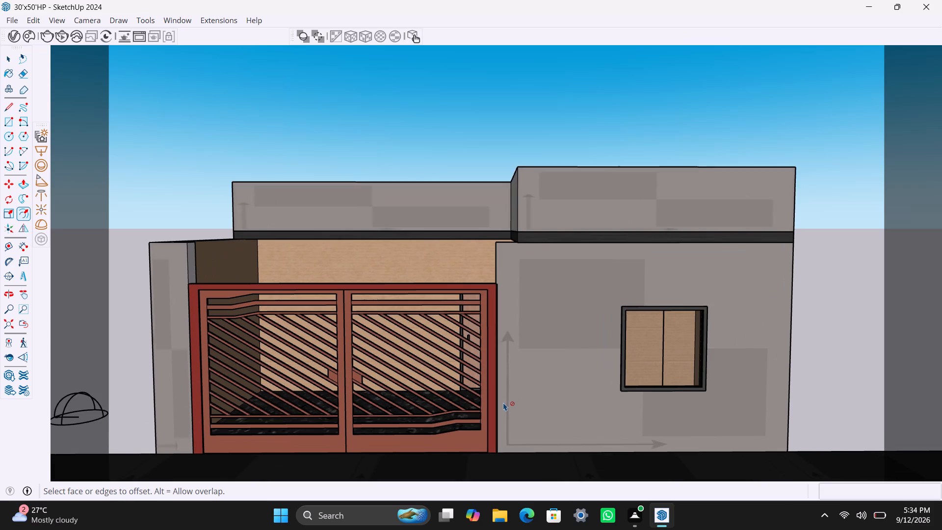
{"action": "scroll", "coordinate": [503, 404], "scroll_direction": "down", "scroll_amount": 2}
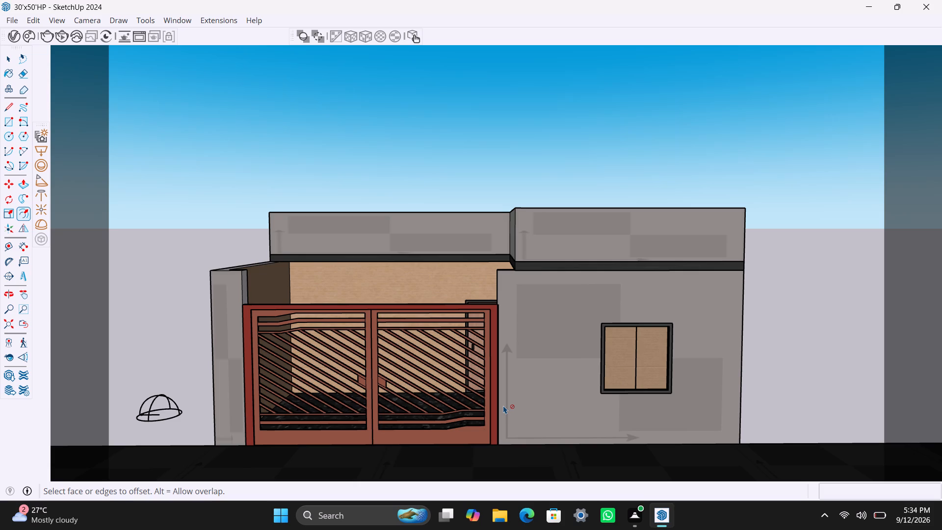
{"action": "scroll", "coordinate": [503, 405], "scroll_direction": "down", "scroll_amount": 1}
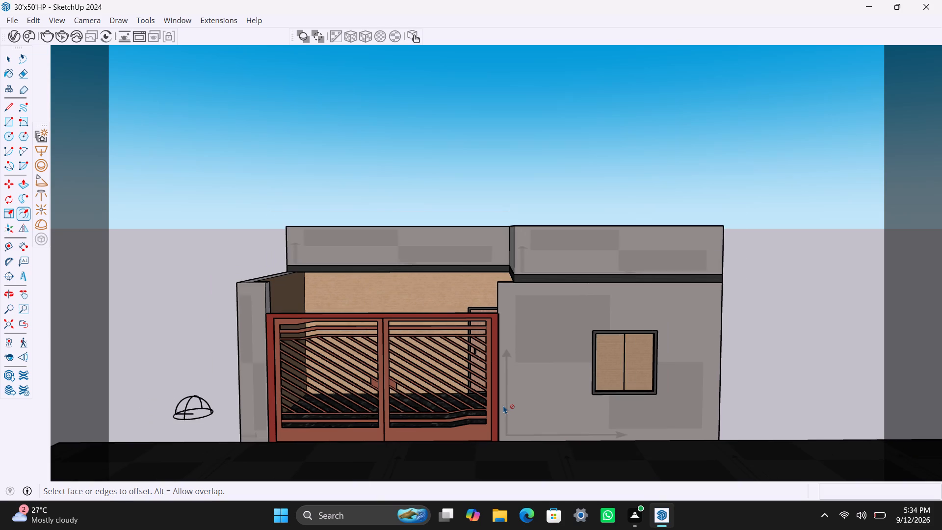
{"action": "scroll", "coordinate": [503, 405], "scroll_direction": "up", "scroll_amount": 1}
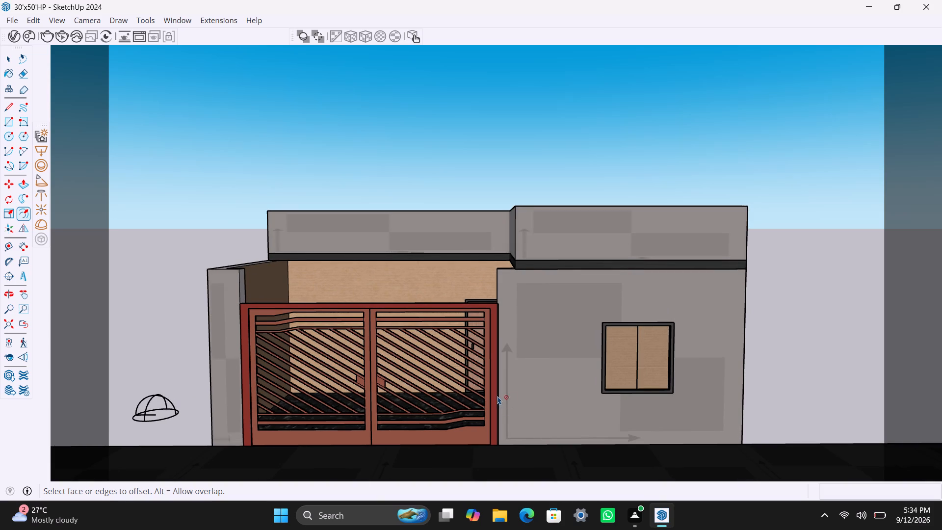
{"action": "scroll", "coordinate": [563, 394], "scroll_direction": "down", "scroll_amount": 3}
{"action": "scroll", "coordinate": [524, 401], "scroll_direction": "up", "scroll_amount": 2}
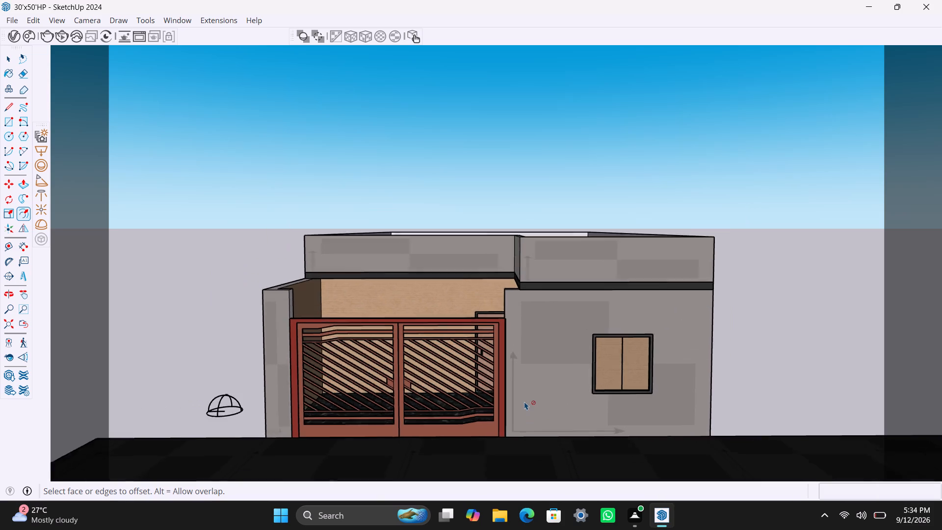
Examine both long side walls, their windows and the roof parapets by circling around the front of the house.
{"action": "middle_click_drag", "start_coordinate": [524, 401], "coordinate": [524, 384]}
{"action": "scroll", "coordinate": [561, 403], "scroll_direction": "down", "scroll_amount": 3}
{"action": "middle_click_drag", "start_coordinate": [607, 391], "coordinate": [337, 391]}
{"action": "scroll", "coordinate": [502, 393], "scroll_direction": "down", "scroll_amount": 10}
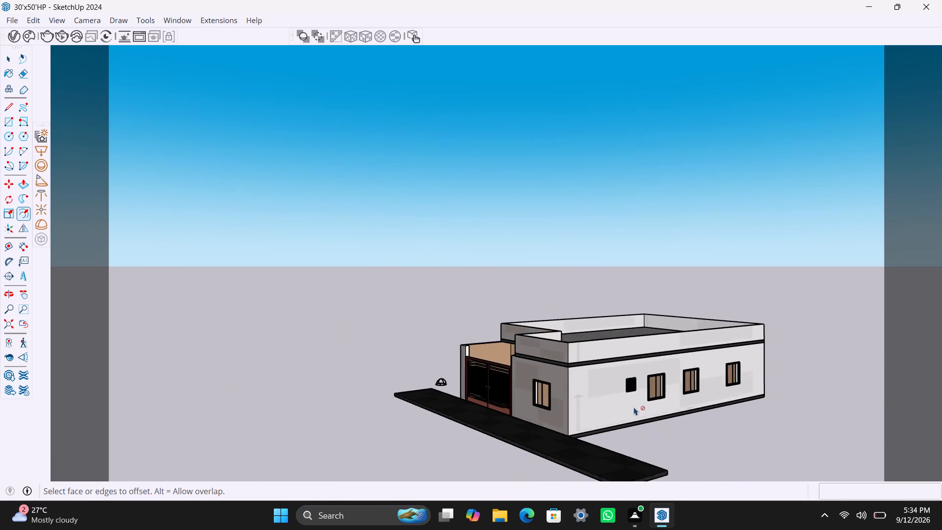
{"action": "middle_click_drag", "start_coordinate": [634, 406], "coordinate": [939, 403]}
{"action": "scroll", "coordinate": [670, 355], "scroll_direction": "up", "scroll_amount": 4}
{"action": "middle_click_drag", "start_coordinate": [489, 353], "coordinate": [777, 393]}
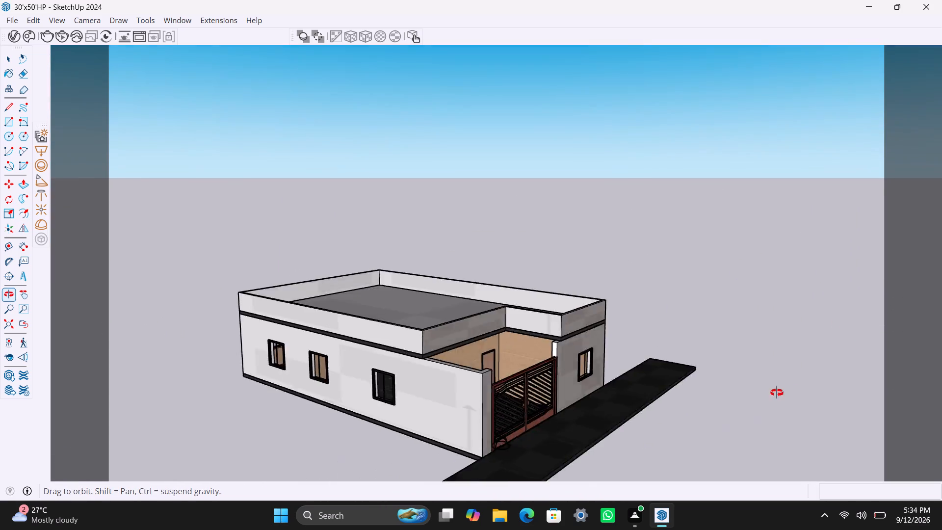
{"action": "middle_click_drag", "start_coordinate": [777, 393], "coordinate": [783, 377]}
{"action": "scroll", "coordinate": [491, 360], "scroll_direction": "up", "scroll_amount": 7}
{"action": "middle_click_drag", "start_coordinate": [401, 392], "coordinate": [494, 344]}
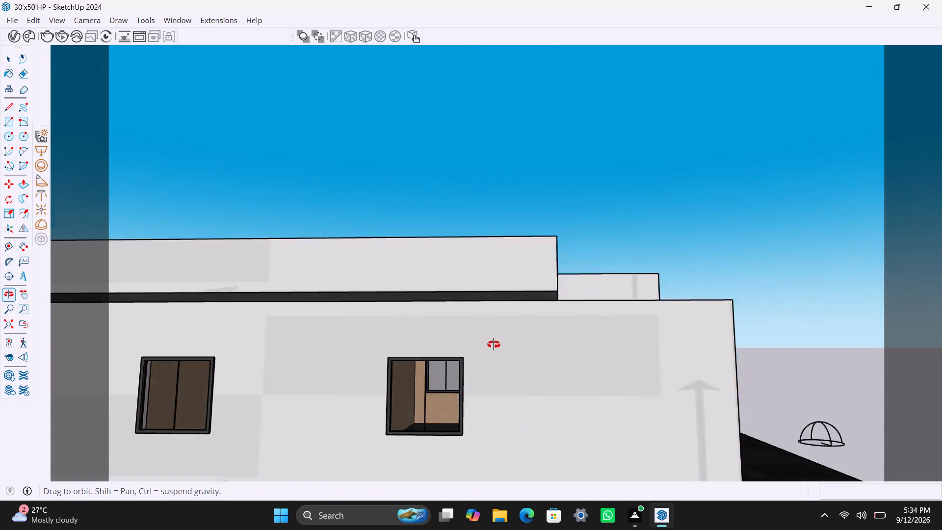
{"action": "middle_click_drag", "start_coordinate": [494, 344], "coordinate": [437, 332]}
{"action": "scroll", "coordinate": [493, 346], "scroll_direction": "down", "scroll_amount": 11}
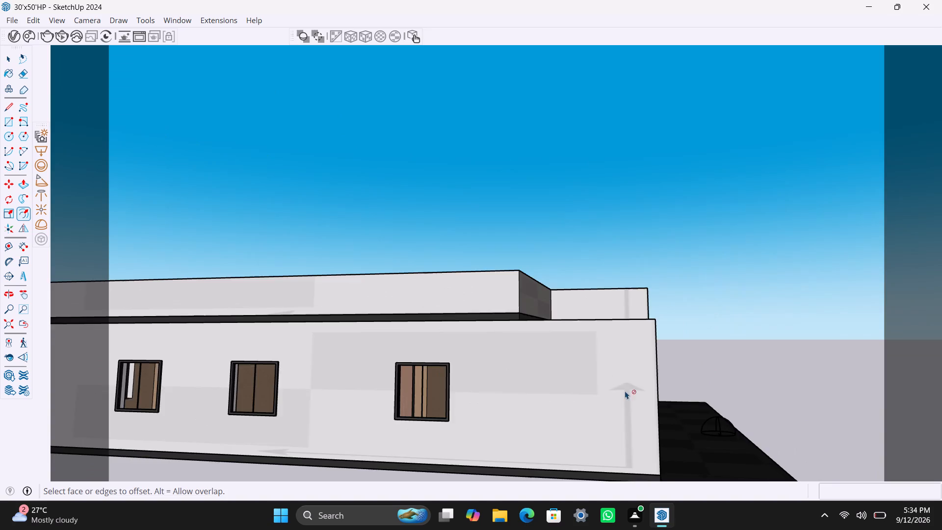
{"action": "middle_click_drag", "start_coordinate": [590, 378], "coordinate": [528, 496]}
{"action": "scroll", "coordinate": [578, 433], "scroll_direction": "up", "scroll_amount": 3}
{"action": "middle_click_drag", "start_coordinate": [669, 399], "coordinate": [410, 377]}
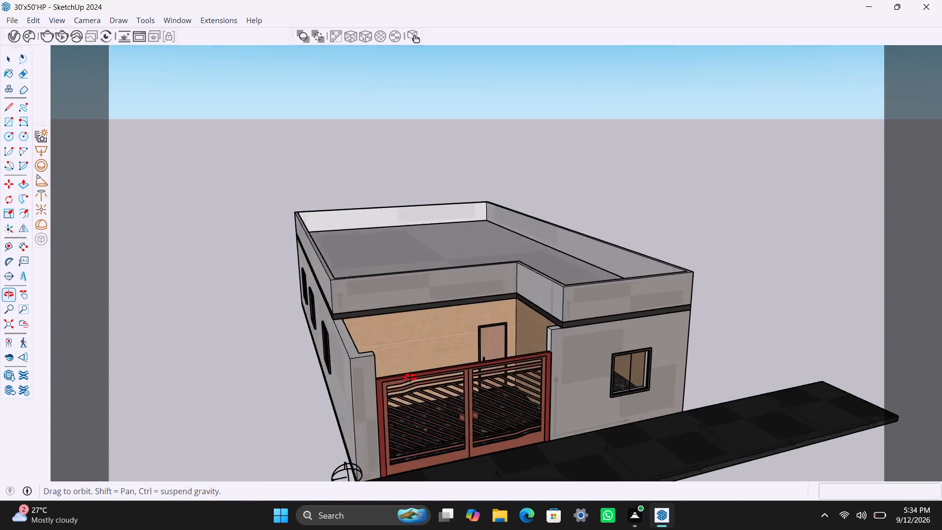
{"action": "middle_click_drag", "start_coordinate": [410, 377], "coordinate": [361, 373]}
Examine the front facade's gate, window and parapets from a raised overview down to a low, upward-looking viewpoint.
{"action": "scroll", "coordinate": [509, 384], "scroll_direction": "down", "scroll_amount": 3}
{"action": "scroll", "coordinate": [629, 367], "scroll_direction": "up", "scroll_amount": 1}
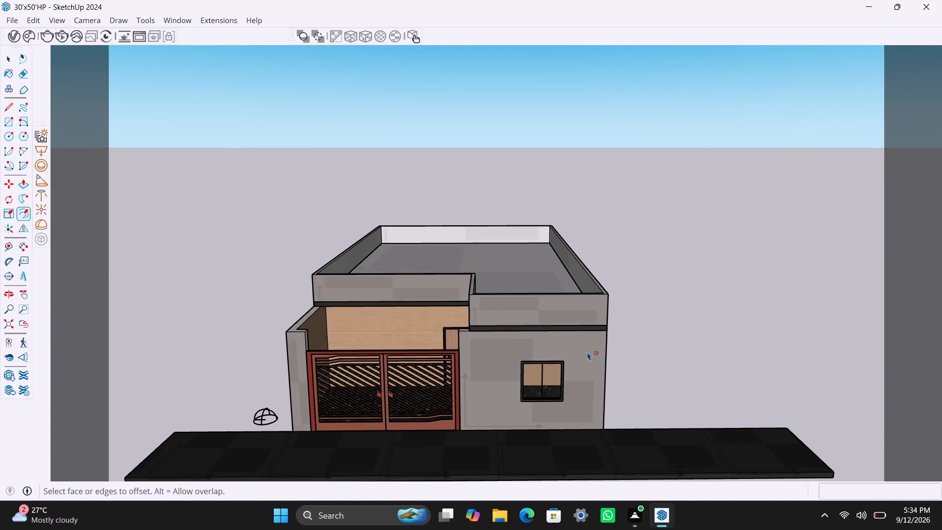
{"action": "scroll", "coordinate": [541, 334], "scroll_direction": "down", "scroll_amount": 4}
{"action": "middle_click_drag", "start_coordinate": [586, 336], "coordinate": [619, 367]}
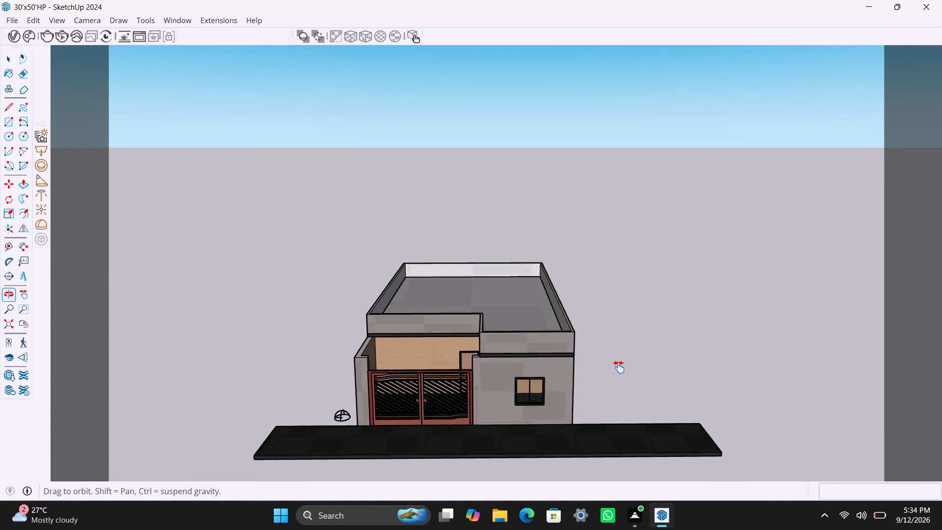
{"action": "middle_click_drag", "start_coordinate": [619, 367], "coordinate": [619, 356]}
{"action": "scroll", "coordinate": [595, 335], "scroll_direction": "up", "scroll_amount": 3}
{"action": "middle_click_drag", "start_coordinate": [529, 385], "coordinate": [508, 297]}
{"action": "scroll", "coordinate": [502, 293], "scroll_direction": "up", "scroll_amount": 2}
{"action": "middle_click_drag", "start_coordinate": [504, 314], "coordinate": [520, 218]}
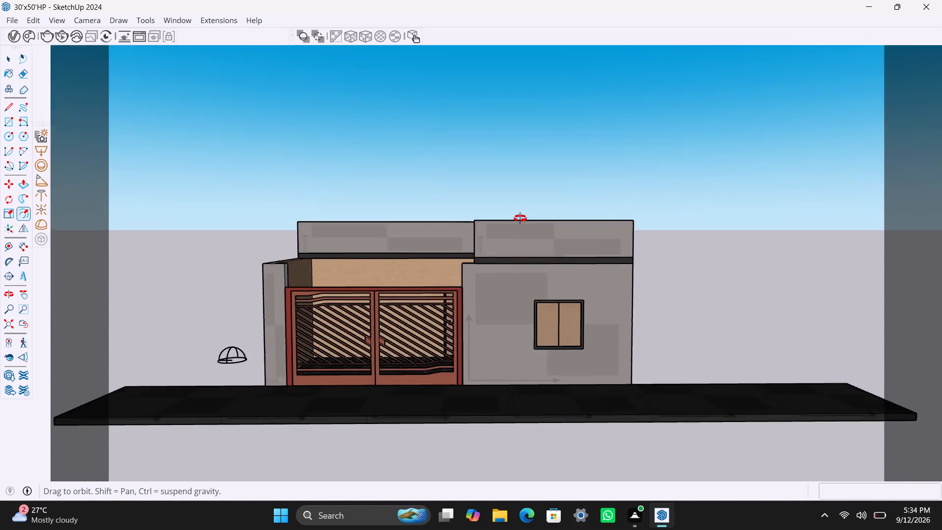
{"action": "middle_click_drag", "start_coordinate": [520, 218], "coordinate": [524, 221]}
{"action": "scroll", "coordinate": [524, 242], "scroll_direction": "up", "scroll_amount": 2}
{"action": "middle_click_drag", "start_coordinate": [546, 287], "coordinate": [546, 345]}
{"action": "scroll", "coordinate": [545, 344], "scroll_direction": "up", "scroll_amount": 1}
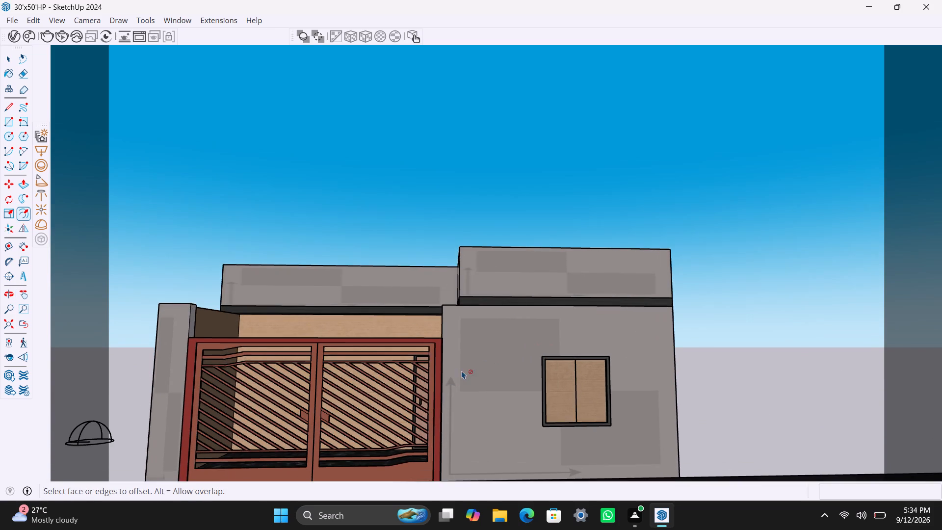
{"action": "middle_click_drag", "start_coordinate": [447, 374], "coordinate": [414, 310]}
{"action": "scroll", "coordinate": [429, 353], "scroll_direction": "down", "scroll_amount": 3}
{"action": "middle_click_drag", "start_coordinate": [471, 390], "coordinate": [532, 323]}
{"action": "middle_click_drag", "start_coordinate": [531, 324], "coordinate": [548, 392]}
{"action": "scroll", "coordinate": [553, 331], "scroll_direction": "up", "scroll_amount": 5}
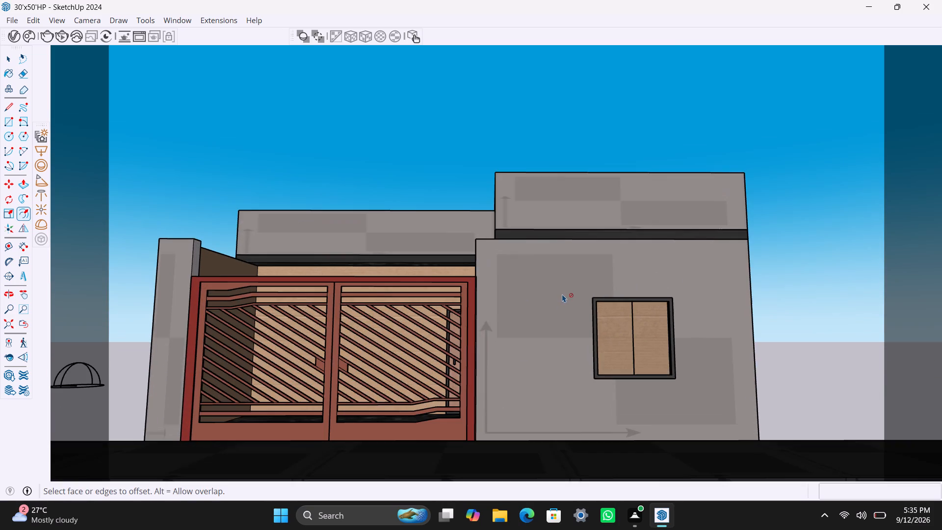
Examine the front facade's gate, window and parapets from a closer, almost straight-on viewpoint near eye level.
{"action": "middle_click_drag", "start_coordinate": [563, 294], "coordinate": [636, 307]}
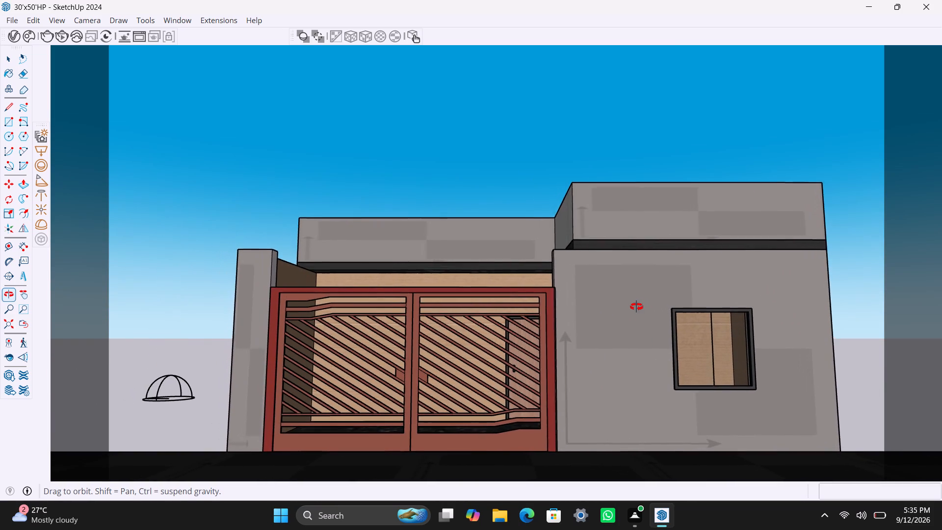
{"action": "middle_click_drag", "start_coordinate": [636, 307], "coordinate": [590, 310]}
{"action": "scroll", "coordinate": [569, 260], "scroll_direction": "up", "scroll_amount": 1}
{"action": "middle_click_drag", "start_coordinate": [571, 262], "coordinate": [572, 277]}
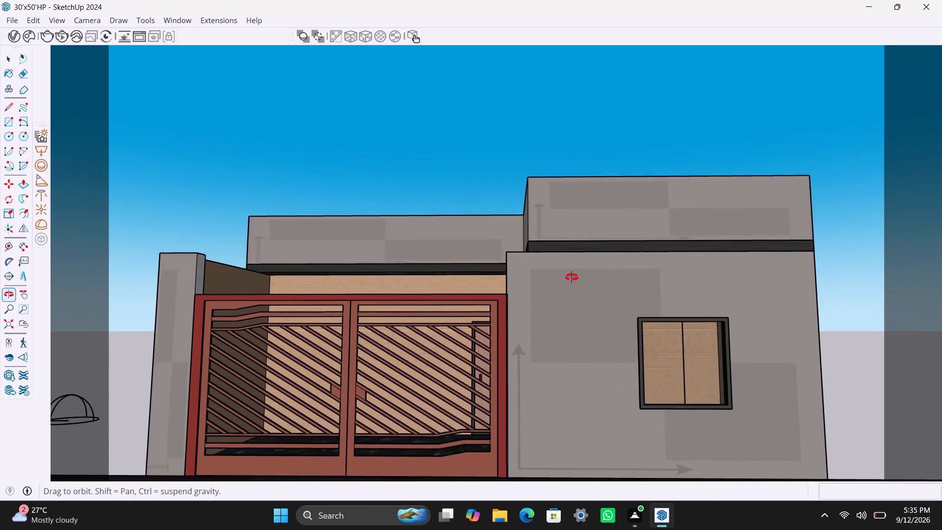
{"action": "middle_click_drag", "start_coordinate": [572, 277], "coordinate": [572, 301]}
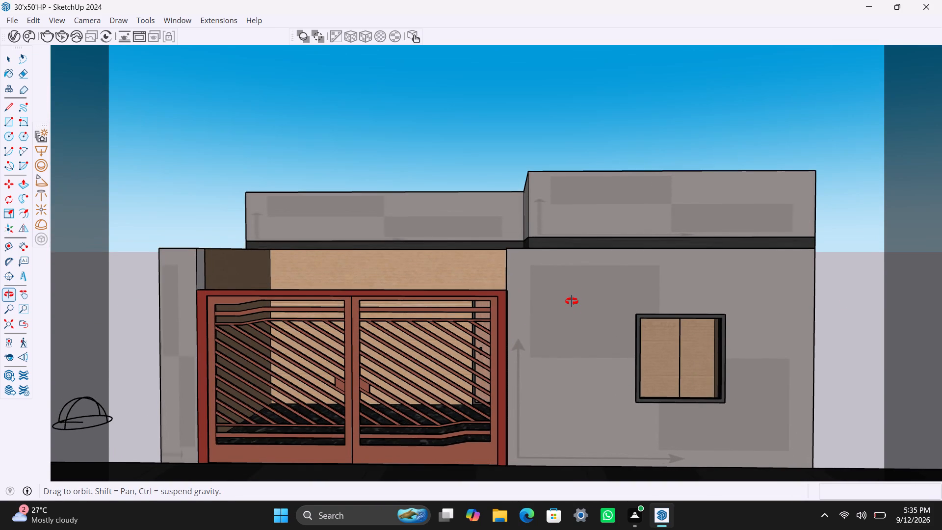
{"action": "middle_click_drag", "start_coordinate": [572, 301], "coordinate": [572, 302]}
{"action": "scroll", "coordinate": [583, 301], "scroll_direction": "up", "scroll_amount": 1}
{"action": "middle_click_drag", "start_coordinate": [583, 305], "coordinate": [583, 301], "text": "shift"}
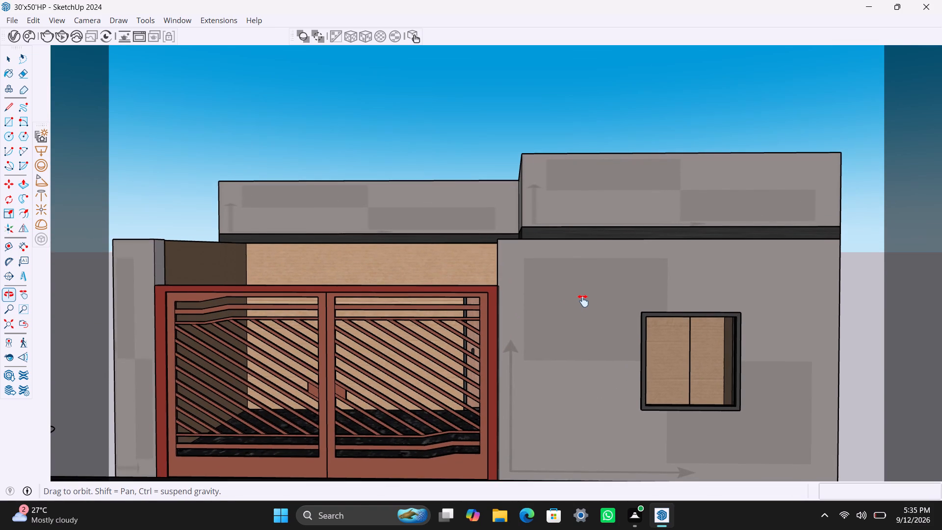
{"action": "middle_click_drag", "start_coordinate": [583, 301], "coordinate": [583, 298], "text": "shift"}
{"action": "middle_click_drag", "start_coordinate": [583, 297], "coordinate": [583, 292]}
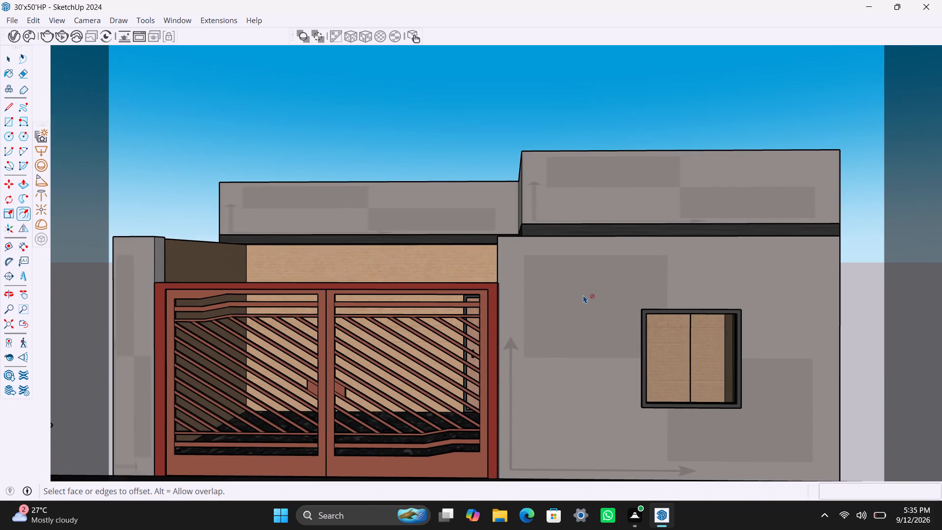
{"action": "scroll", "coordinate": [583, 295], "scroll_direction": "up", "scroll_amount": 1}
{"action": "scroll", "coordinate": [583, 295], "scroll_direction": "down", "scroll_amount": 2}
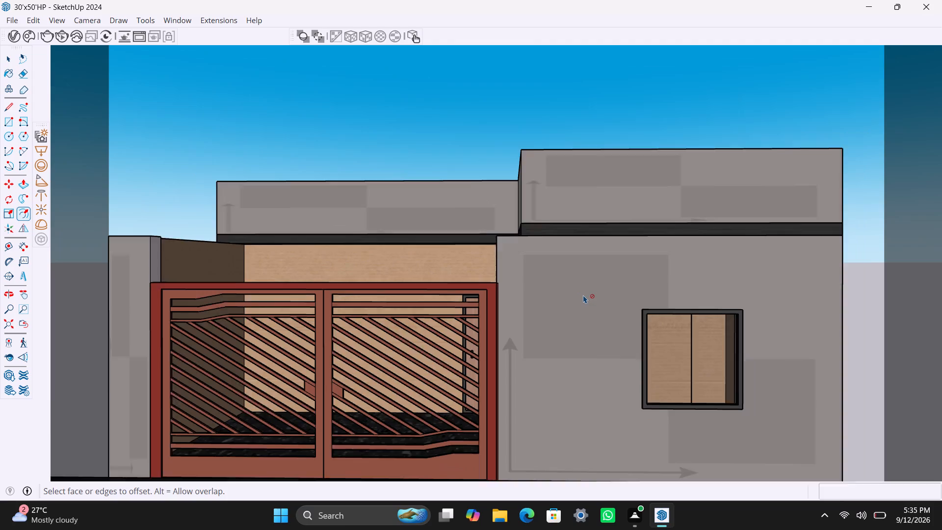
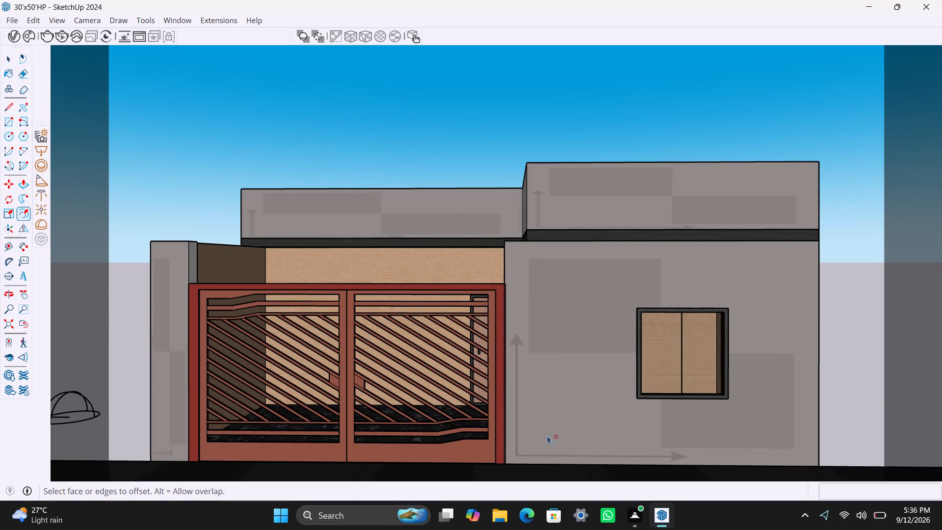
Save the 30'x50' house model under its existing file name and close the modelling program.
{"action": "key", "text": "ctrl+s"}
{"action": "left_click", "coordinate": [927, 9]}
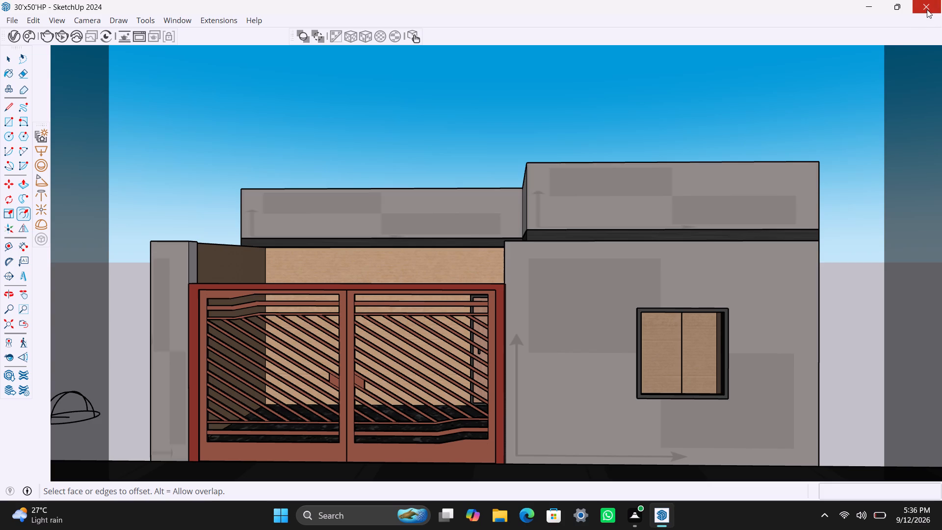